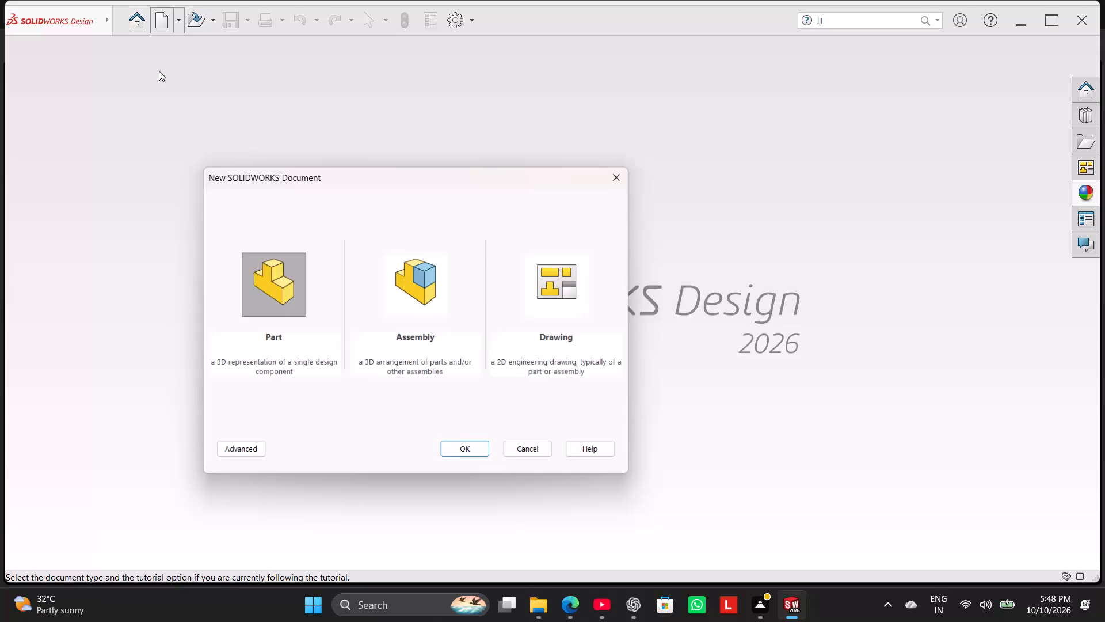
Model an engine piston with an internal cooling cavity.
Create a new part document.
{"action": "left_click", "coordinate": [292, 278]}
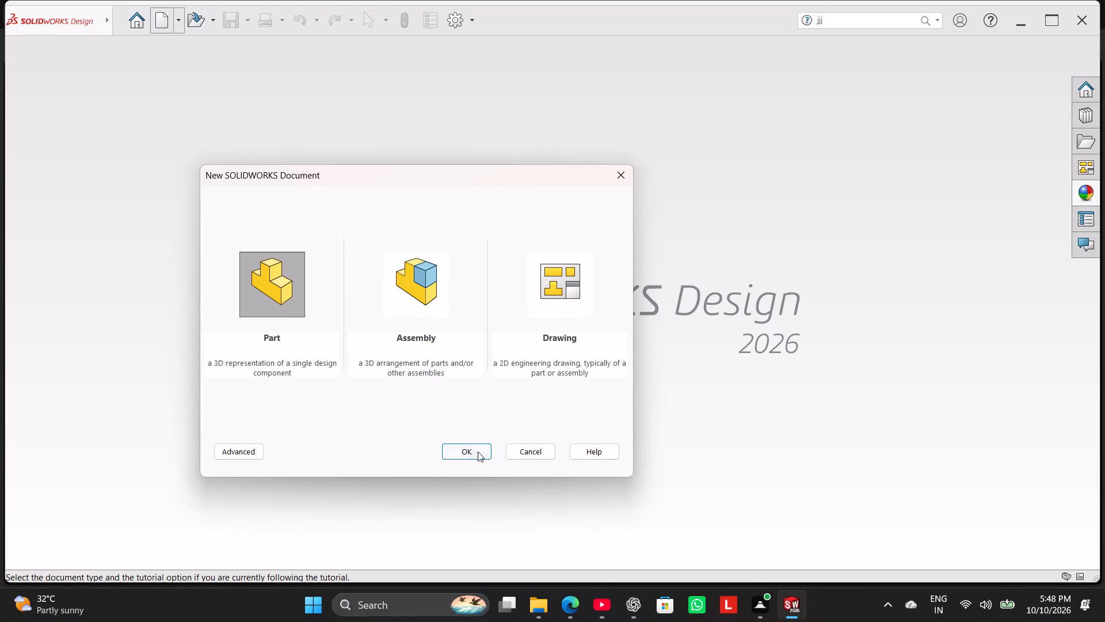
{"action": "left_click", "coordinate": [477, 452]}
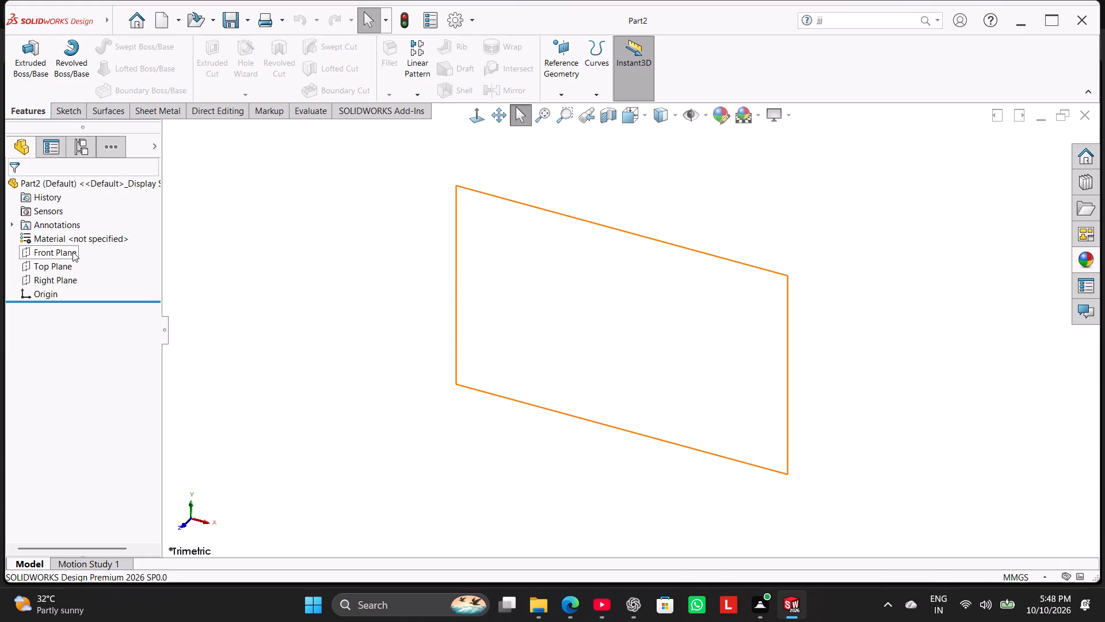
Start a sketch on the Right Plane.
{"action": "left_click", "coordinate": [73, 280]}
{"action": "left_click", "coordinate": [87, 264]}
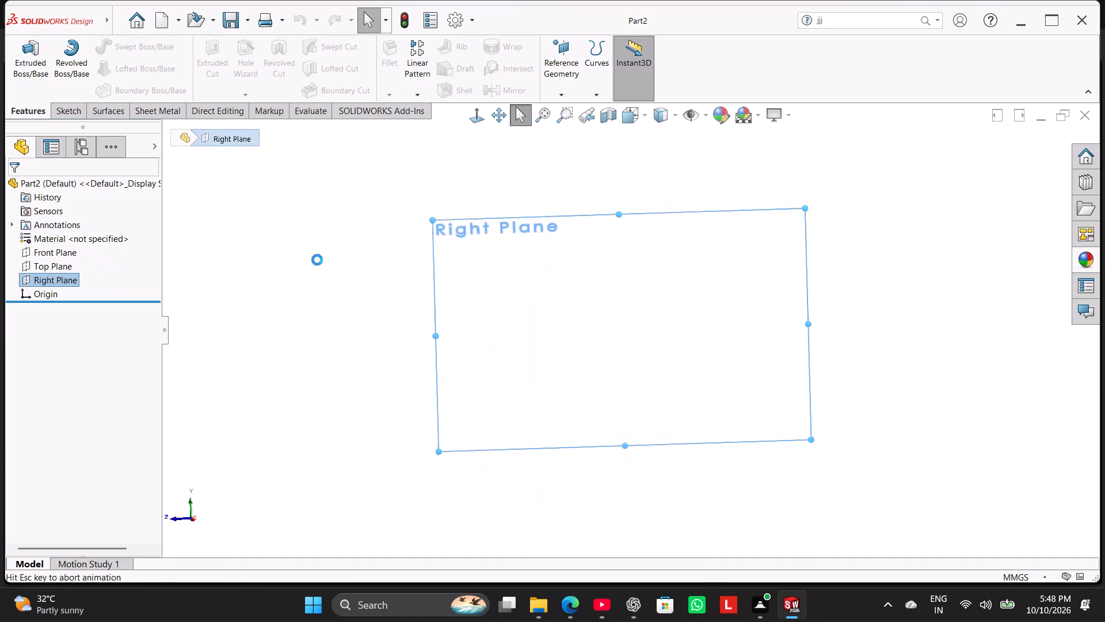
{"action": "left_click", "coordinate": [336, 257]}
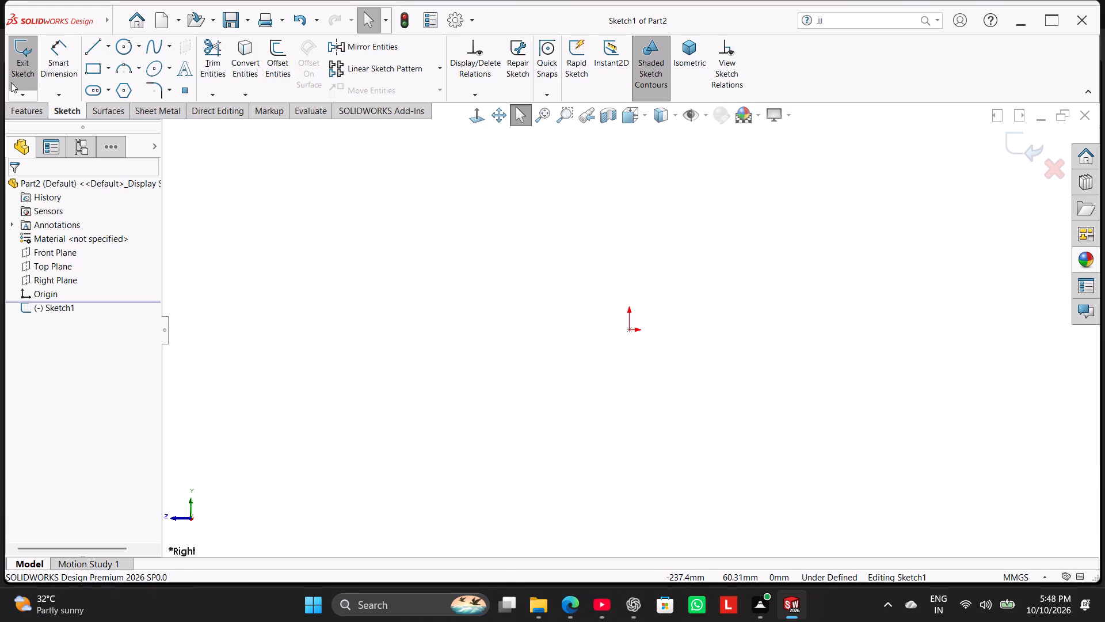
Sketch a vertical centerline about 99.5 mm long upward from the origin.
{"action": "left_click", "coordinate": [106, 44]}
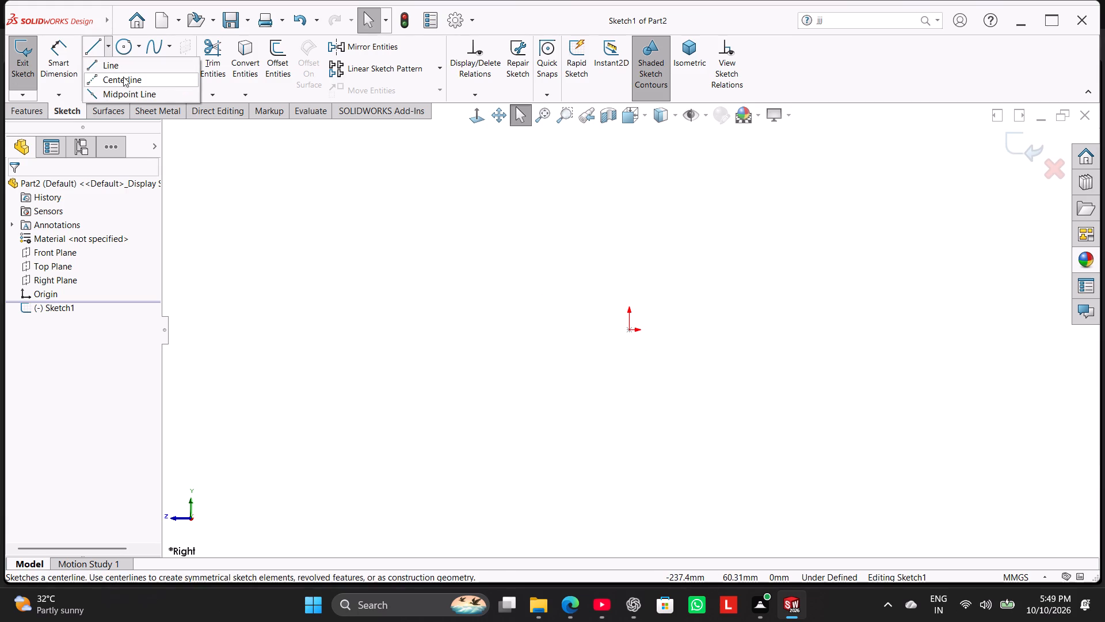
{"action": "left_click", "coordinate": [123, 77]}
{"action": "scroll", "coordinate": [717, 229], "scroll_direction": "up", "scroll_amount": 2}
{"action": "scroll", "coordinate": [691, 259], "scroll_direction": "down", "scroll_amount": 4}
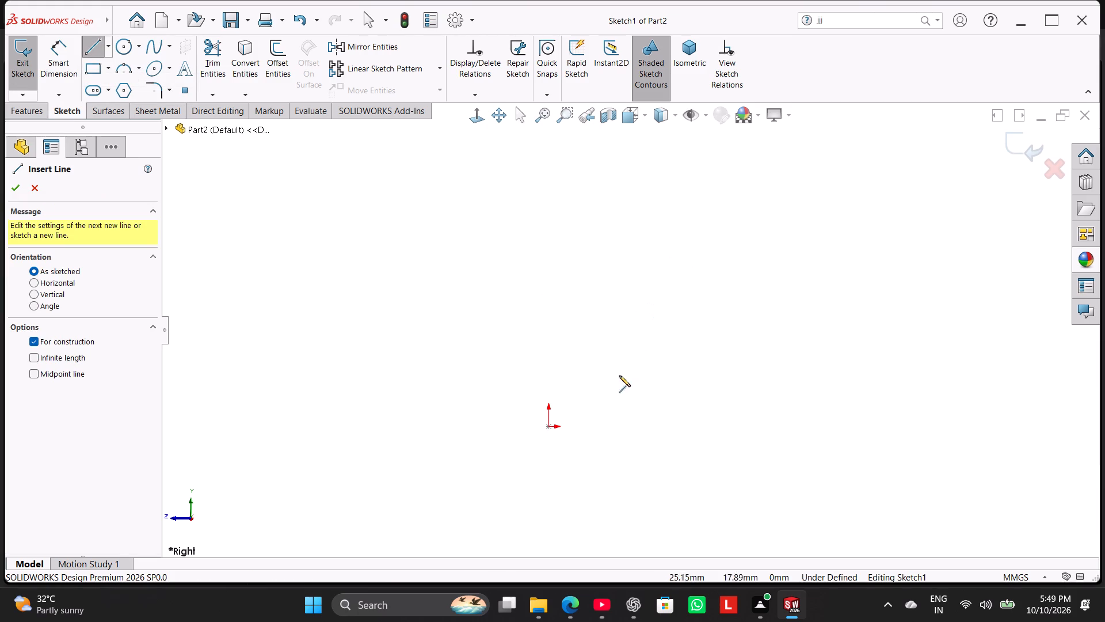
{"action": "left_click", "coordinate": [546, 426]}
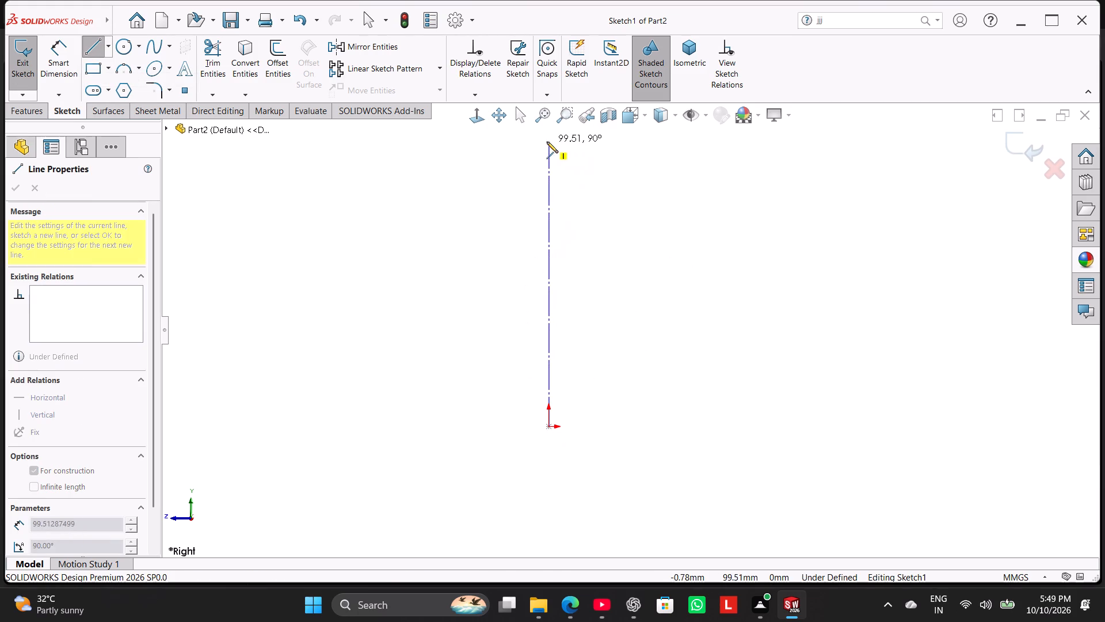
{"action": "left_click", "coordinate": [547, 142]}
{"action": "right_click", "coordinate": [590, 151]}
{"action": "left_click", "coordinate": [617, 155]}
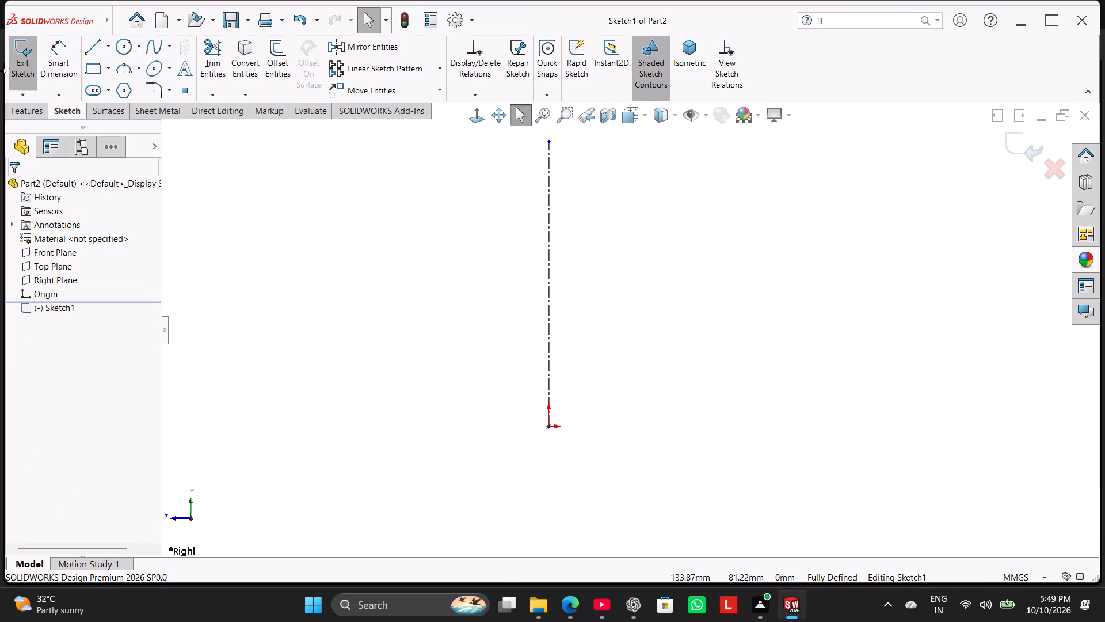
Sketch a horizontal base line about 112 mm long leftward from the origin, continuing into a vertical side line about 90 mm tall.
{"action": "left_click", "coordinate": [92, 45]}
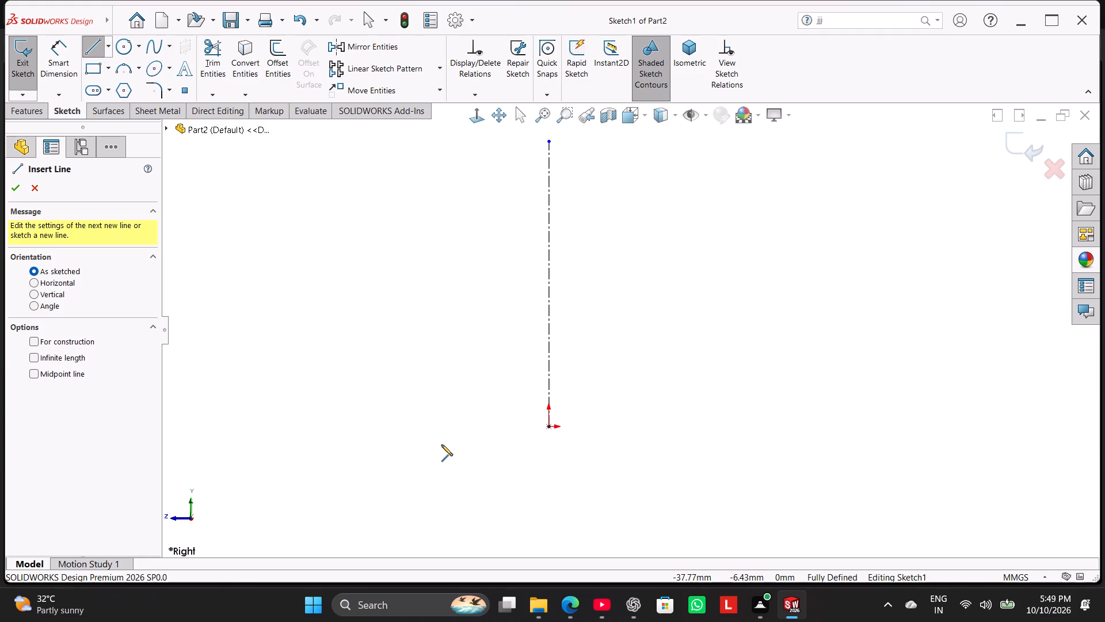
{"action": "left_click", "coordinate": [547, 427]}
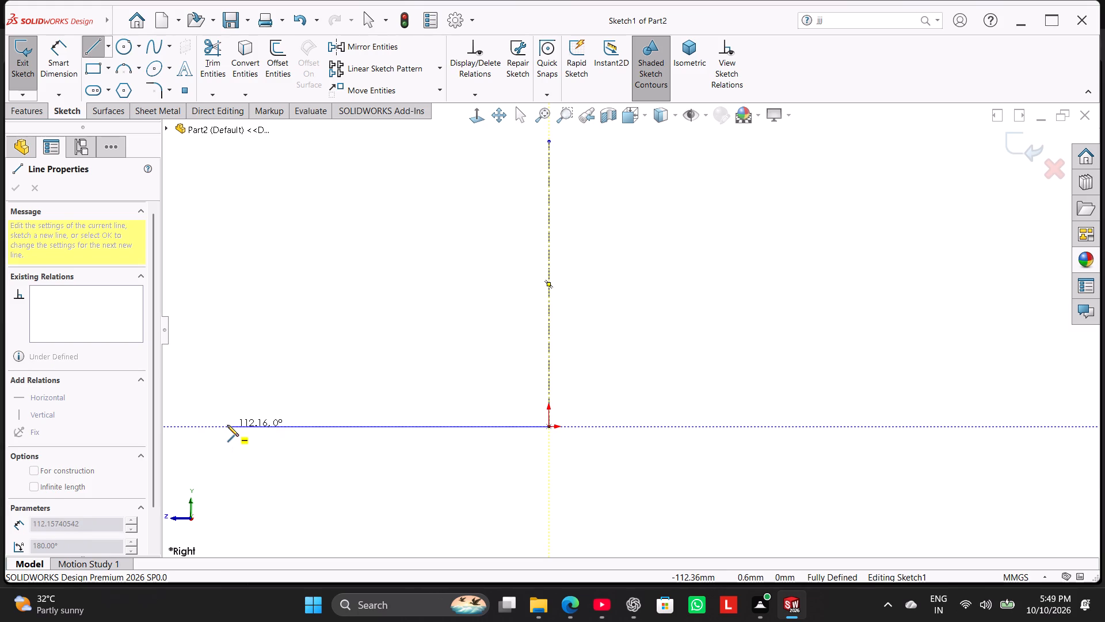
{"action": "left_click", "coordinate": [227, 425]}
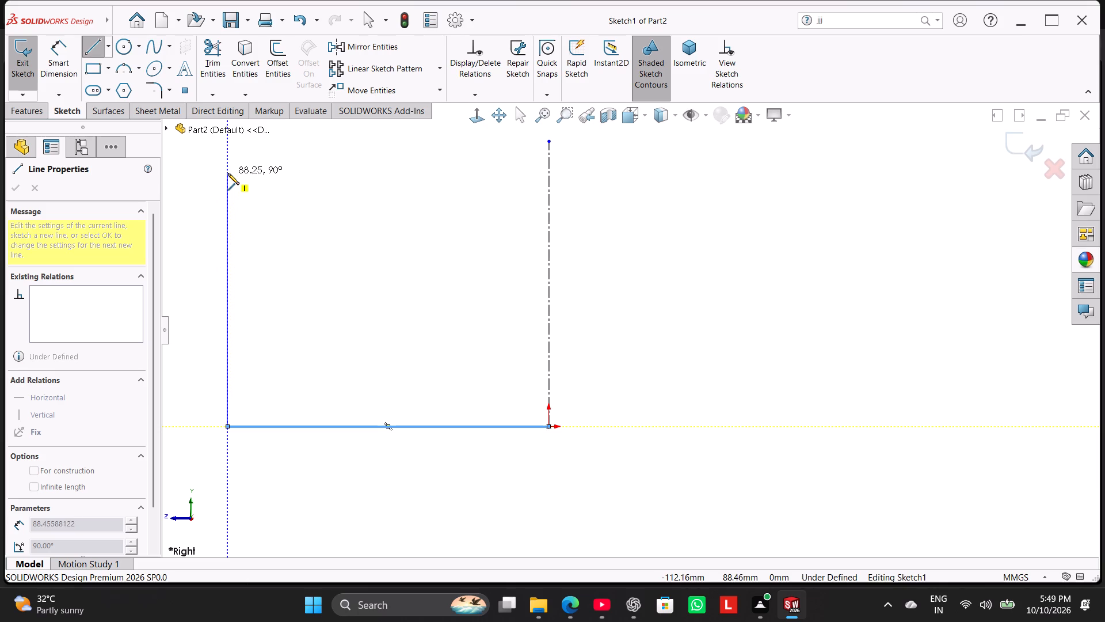
{"action": "scroll", "coordinate": [228, 173], "scroll_direction": "up", "scroll_amount": 2}
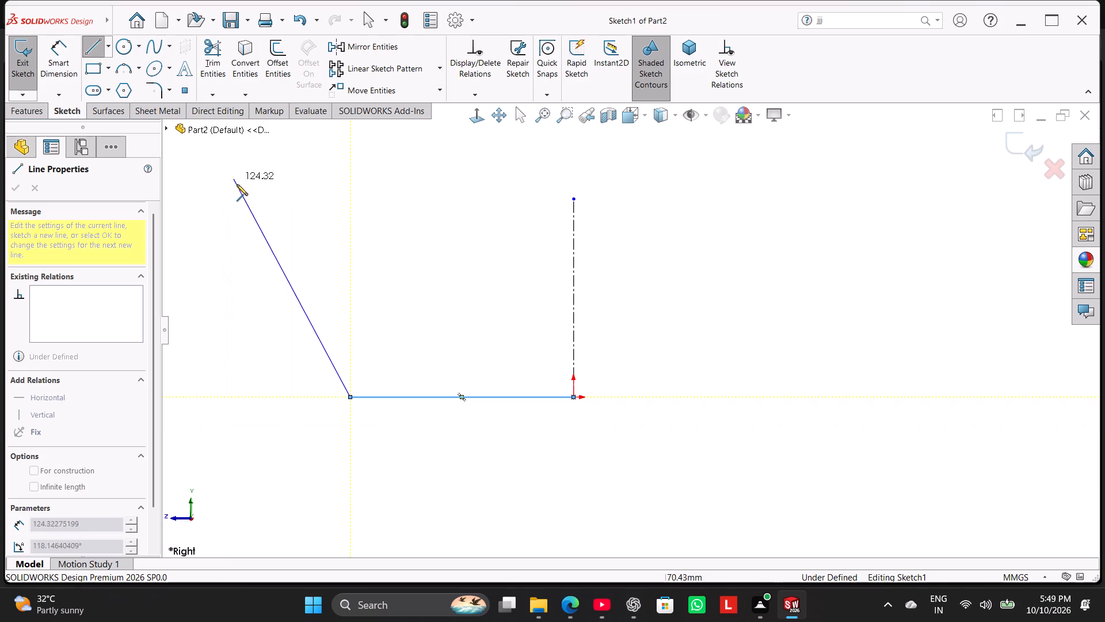
{"action": "left_click", "coordinate": [352, 217]}
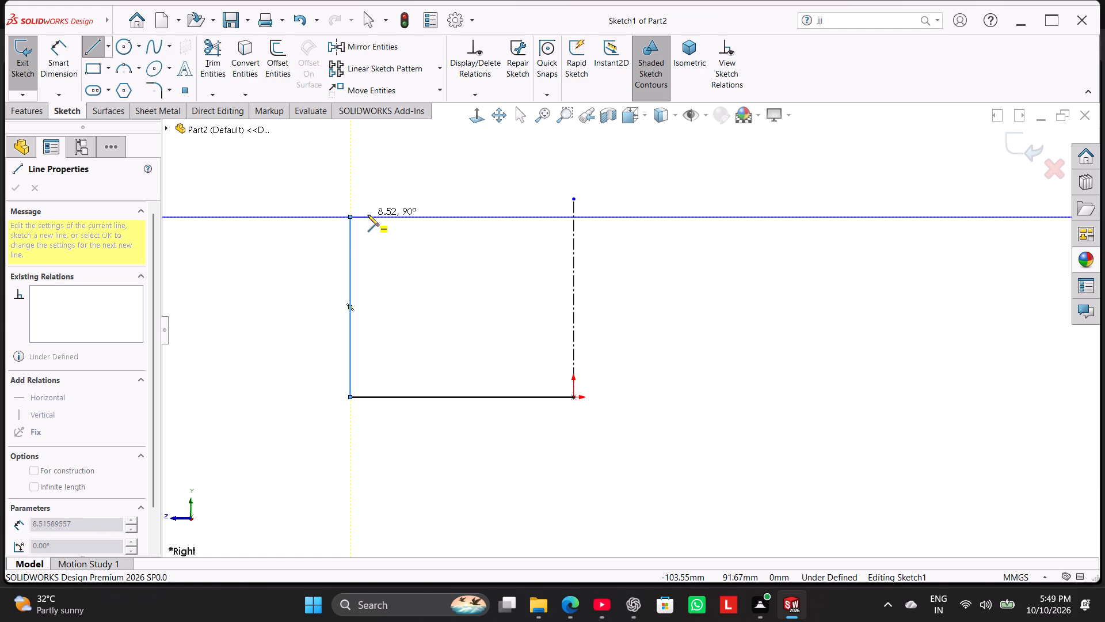
Continue the side line upward with a stepped outline of three rectangular grooves cut inward, each groove and the lands between about 8 to 9 mm high.
{"action": "left_click", "coordinate": [373, 215]}
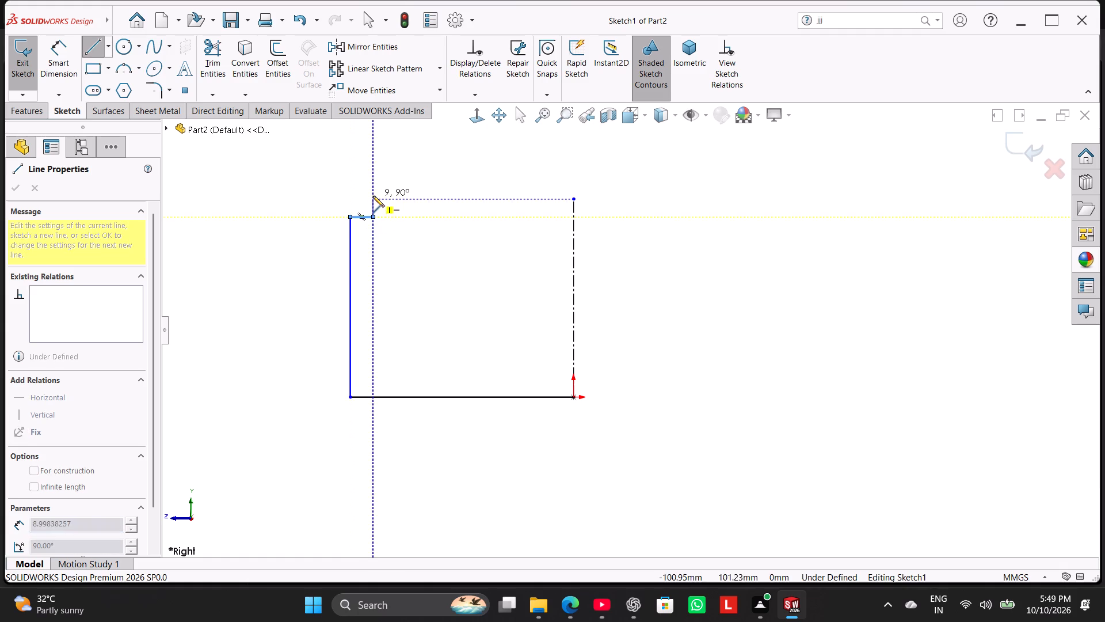
{"action": "left_click", "coordinate": [373, 196]}
{"action": "left_click", "coordinate": [350, 198]}
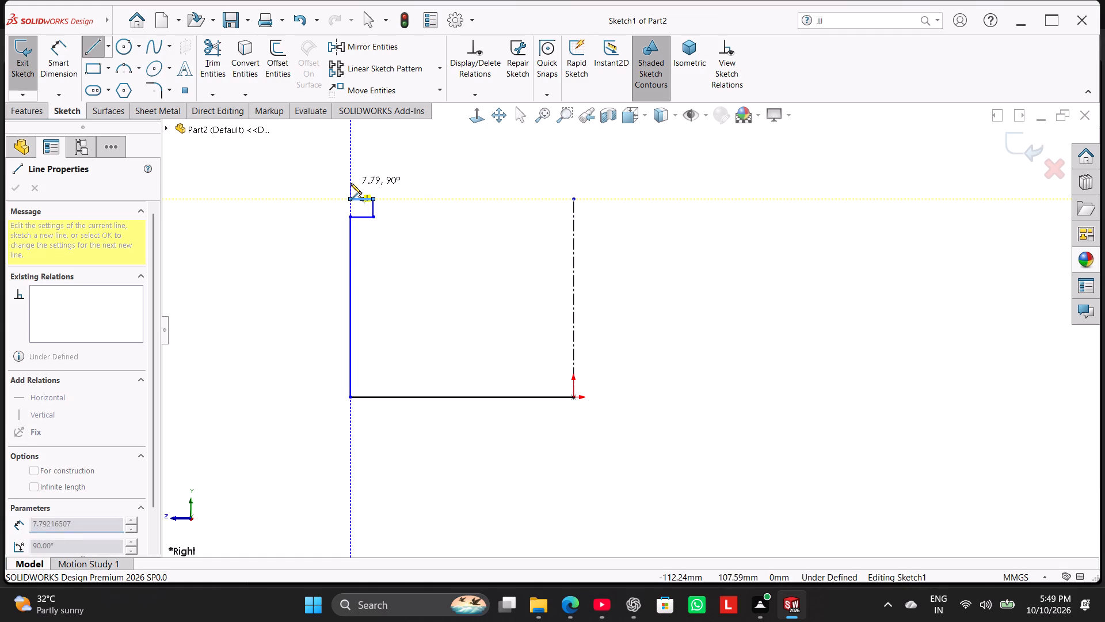
{"action": "left_click", "coordinate": [350, 183]}
{"action": "left_click", "coordinate": [373, 185]}
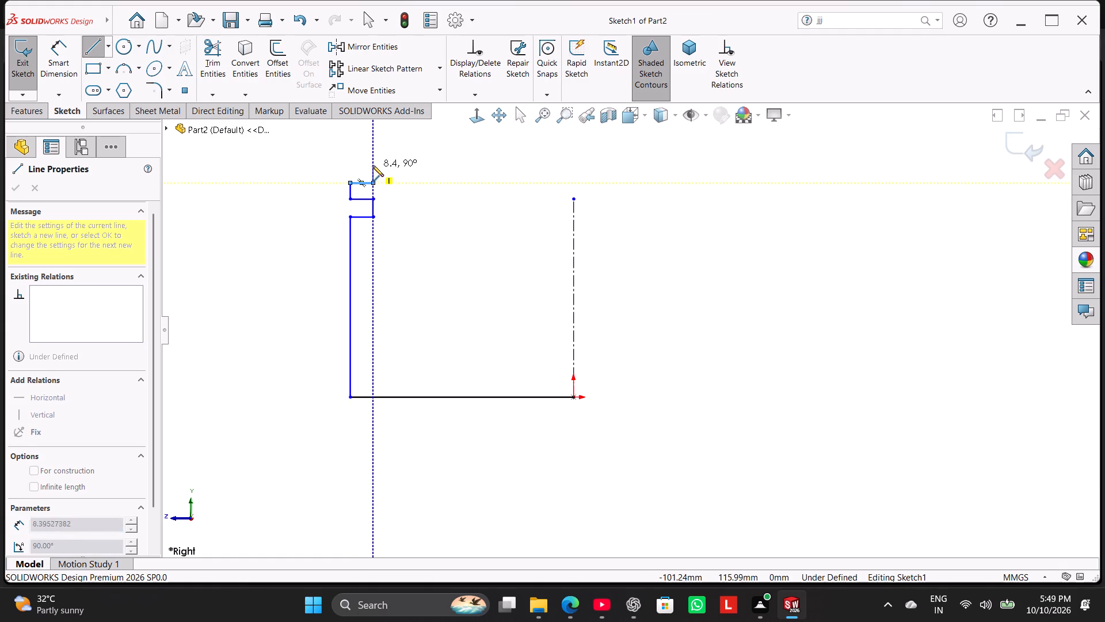
{"action": "left_click", "coordinate": [372, 165]}
{"action": "left_click", "coordinate": [348, 166]}
{"action": "left_click", "coordinate": [348, 147]}
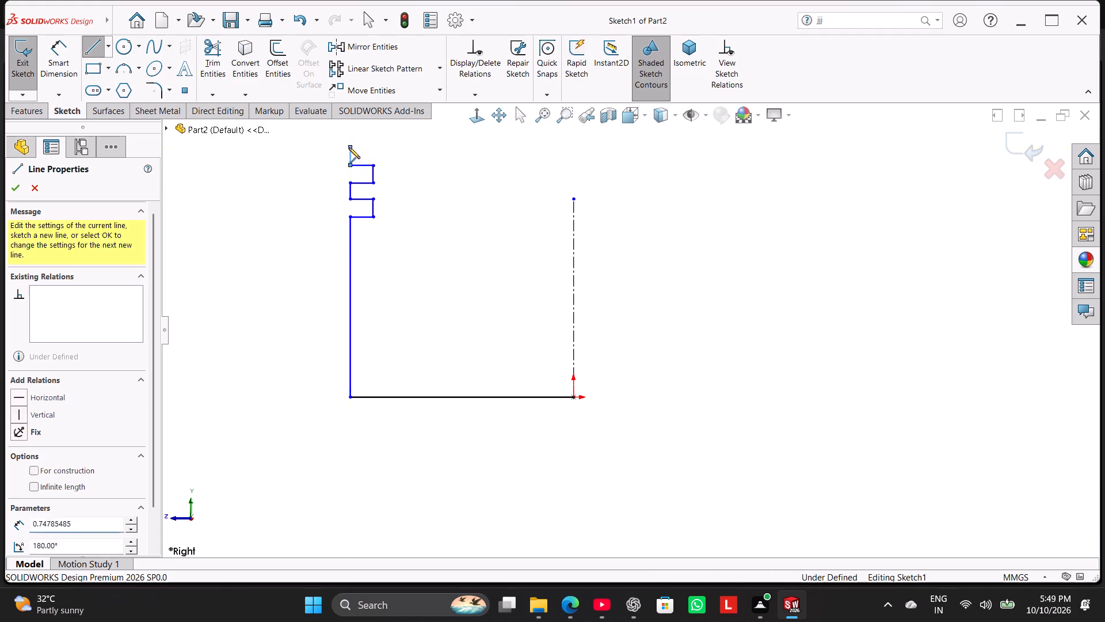
{"action": "left_click", "coordinate": [374, 149]}
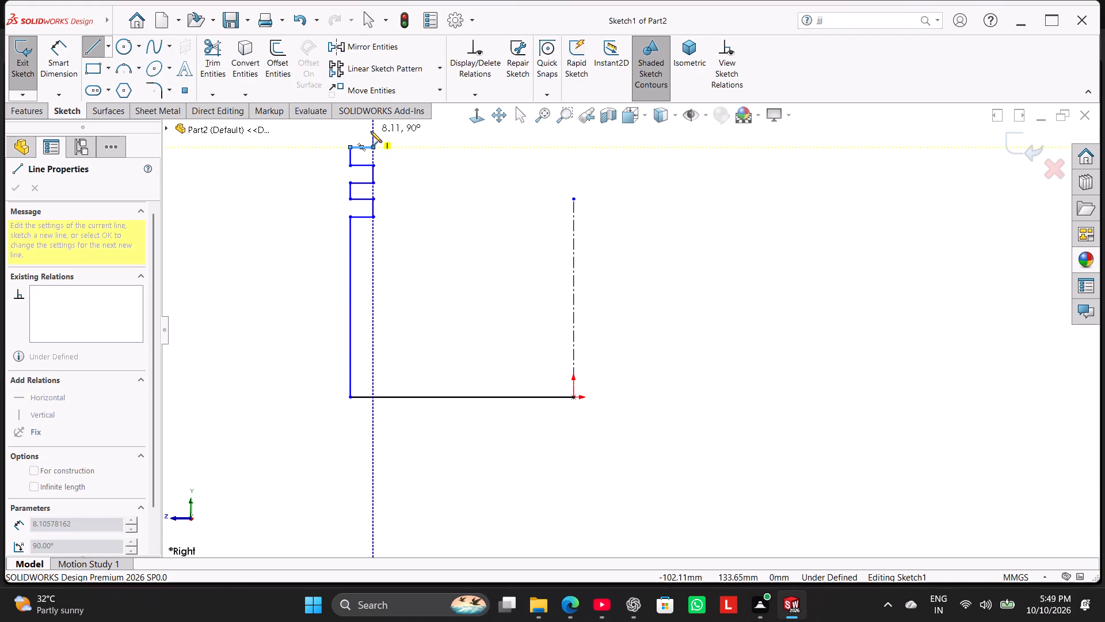
{"action": "left_click", "coordinate": [371, 131]}
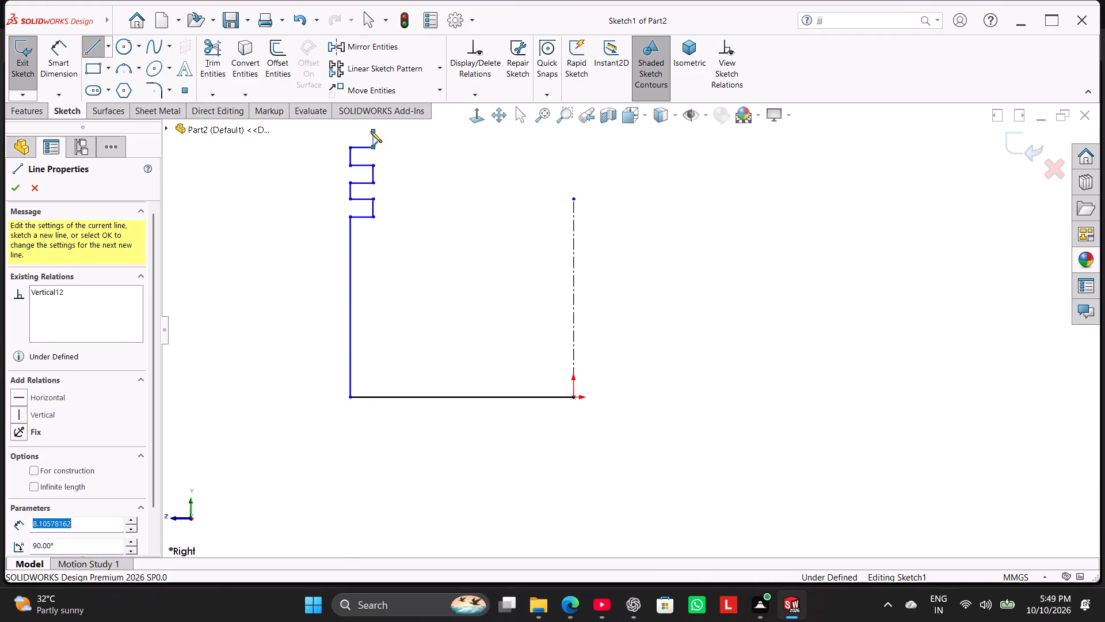
{"action": "left_click", "coordinate": [349, 130]}
Extend the side line above the grooves and close the top with a line about 112 mm long ending above the origin.
{"action": "scroll", "coordinate": [372, 139], "scroll_direction": "up", "scroll_amount": 2}
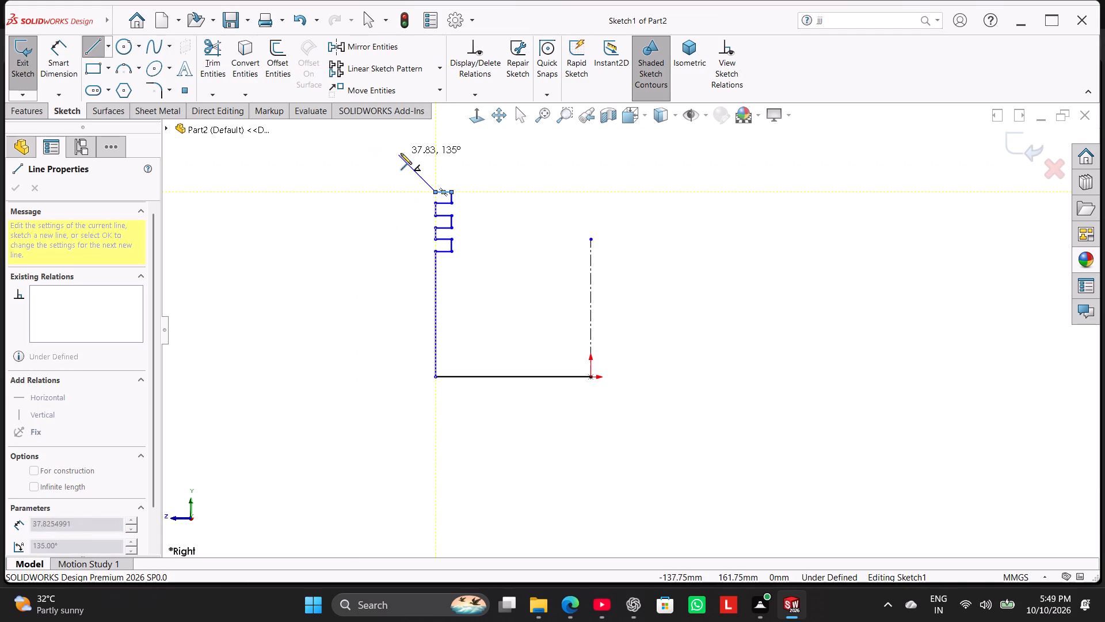
{"action": "left_click", "coordinate": [433, 159]}
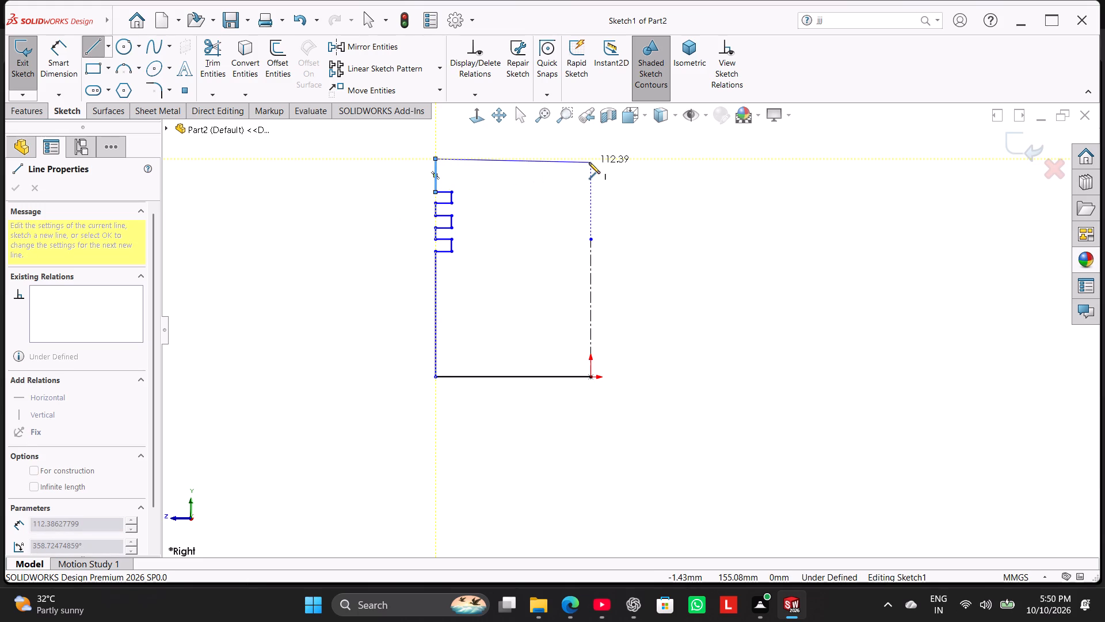
{"action": "left_click", "coordinate": [589, 162]}
{"action": "right_click", "coordinate": [669, 172]}
{"action": "left_click", "coordinate": [683, 177]}
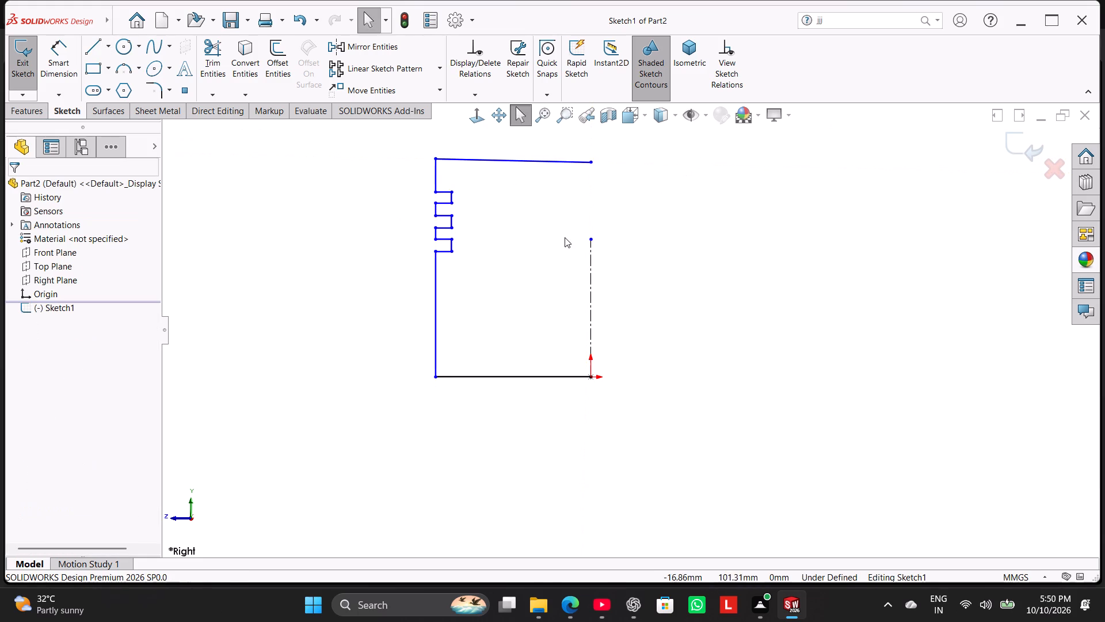
Extend the centerline's upper endpoint to the free end of the top line.
{"action": "left_click_drag", "start_coordinate": [588, 237], "coordinate": [584, 162]}
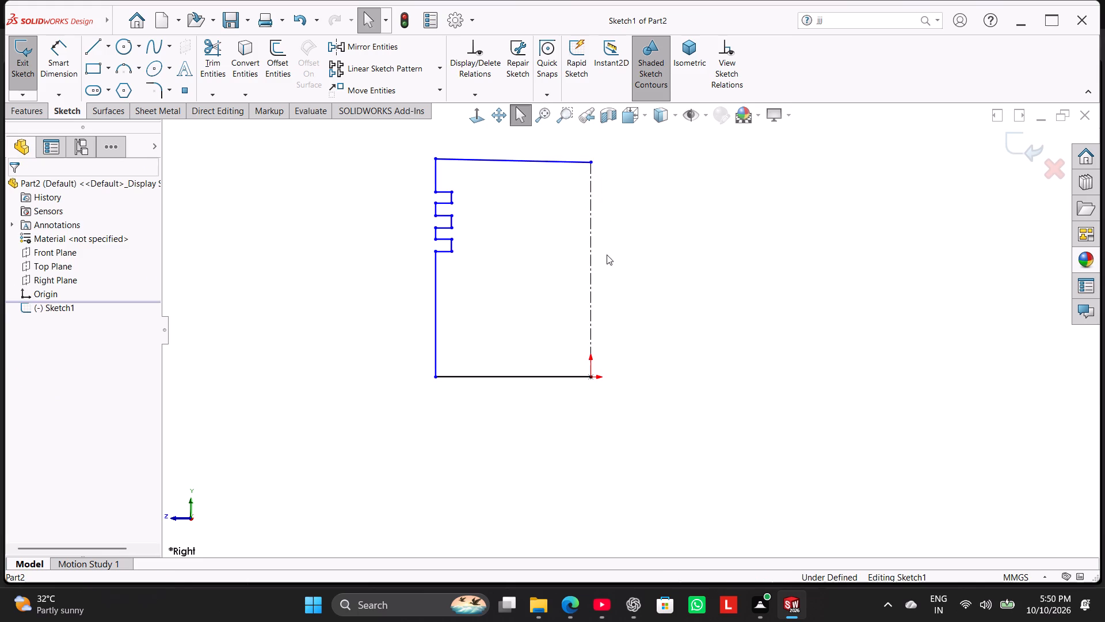
{"action": "left_click", "coordinate": [659, 241]}
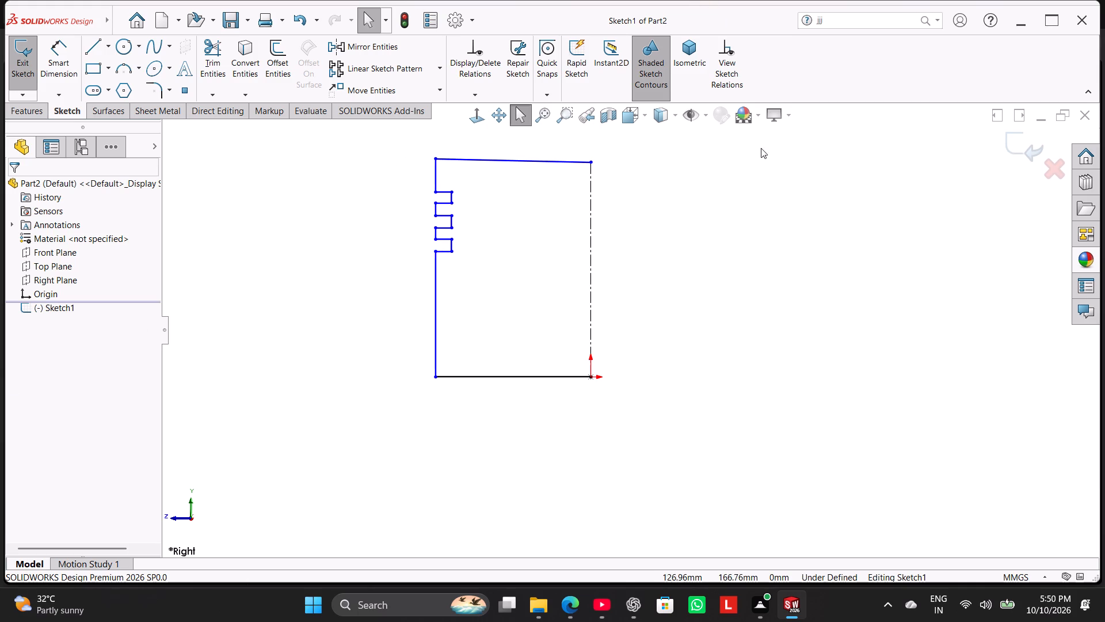
Apply a horizontal relation to the top line of the profile.
{"action": "right_click", "coordinate": [523, 157]}
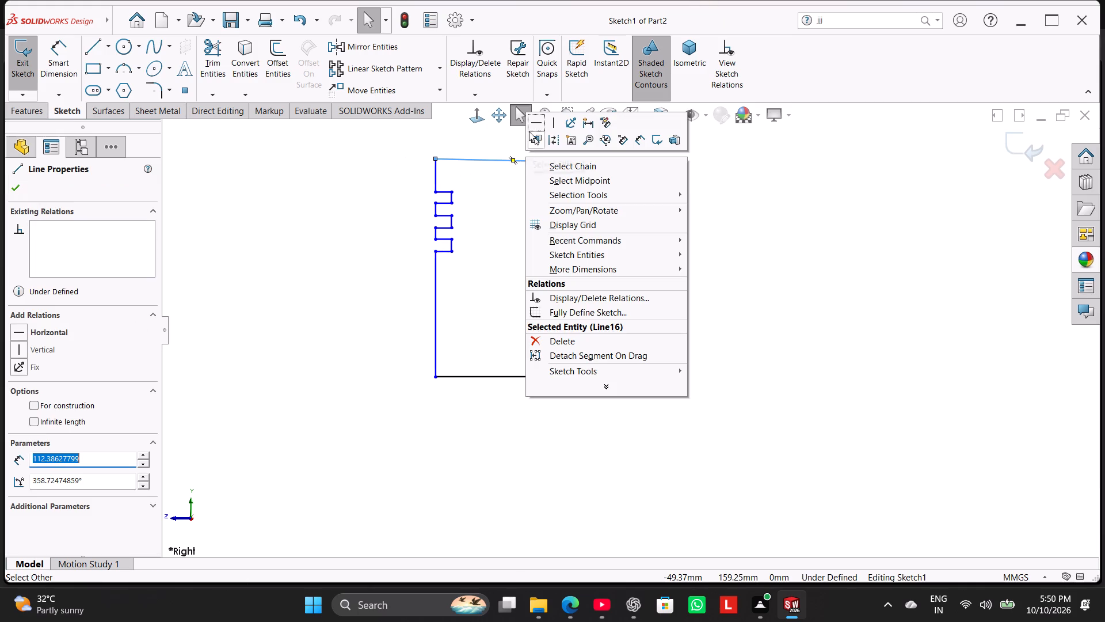
{"action": "left_click", "coordinate": [533, 116]}
{"action": "left_click", "coordinate": [321, 190]}
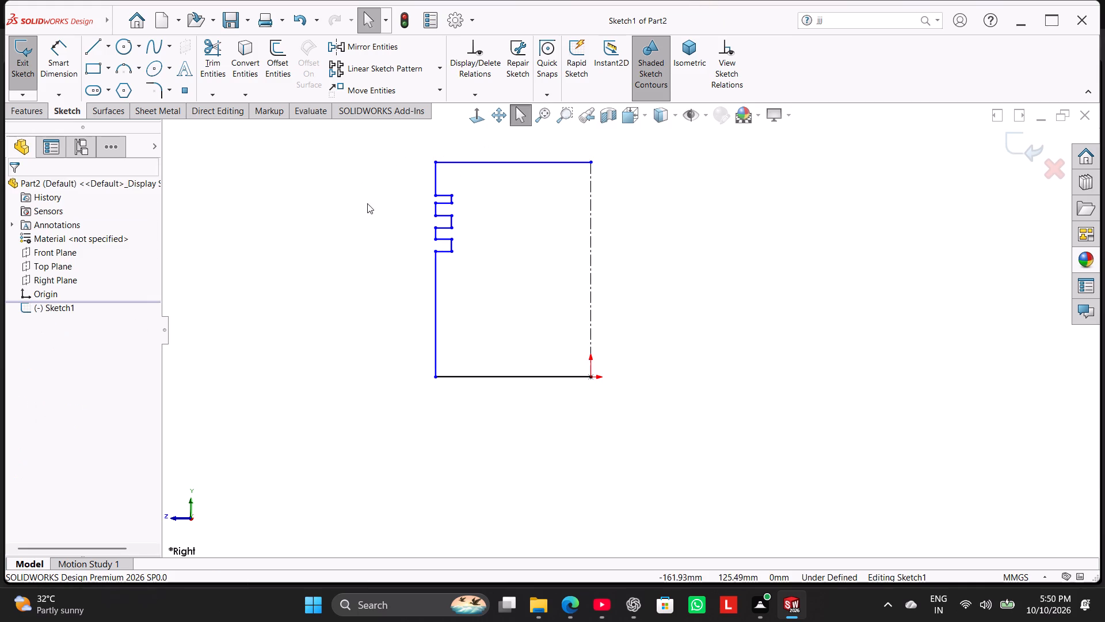
Dimension the centerline's length and set it to 86 mm.
{"action": "left_click", "coordinate": [79, 44]}
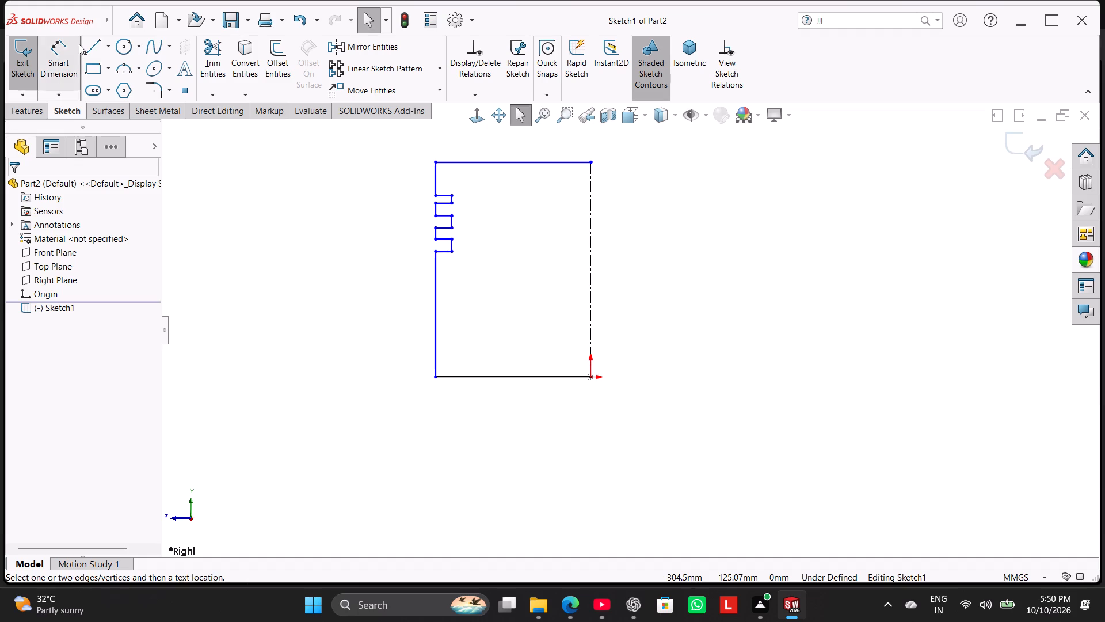
{"action": "left_click", "coordinate": [592, 257]}
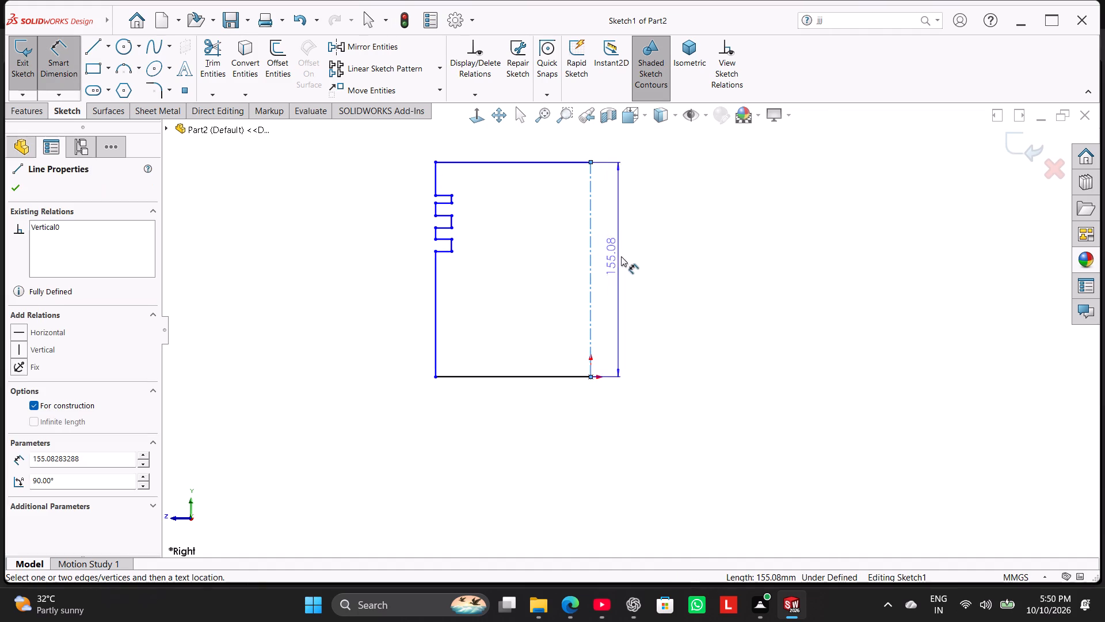
{"action": "left_click", "coordinate": [634, 257]}
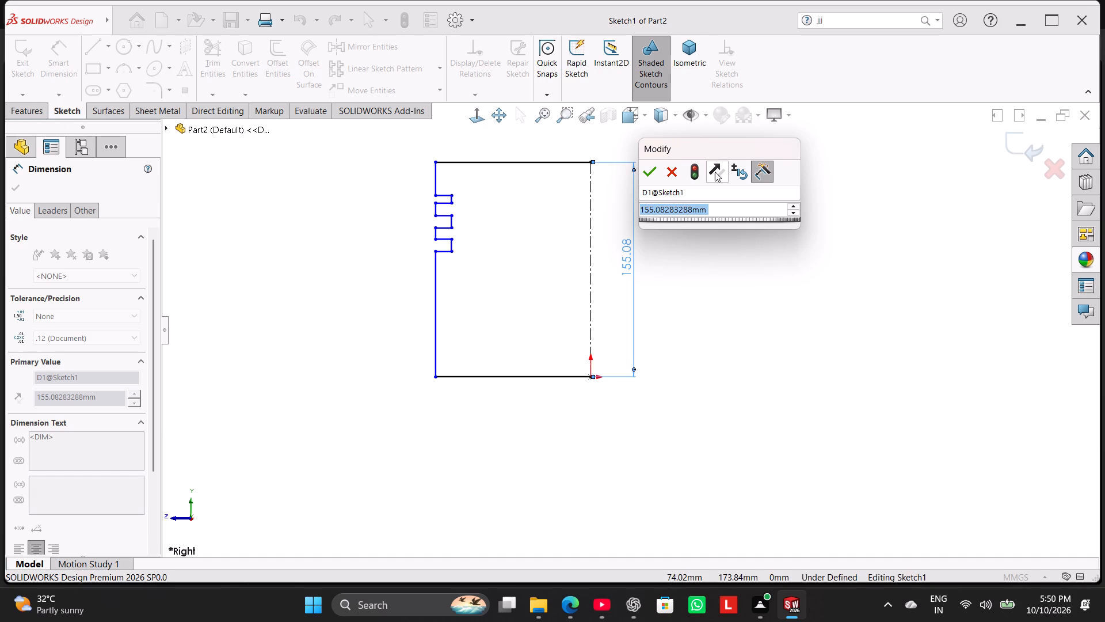
{"action": "type", "text": "86"}
{"action": "key", "text": "Return"}
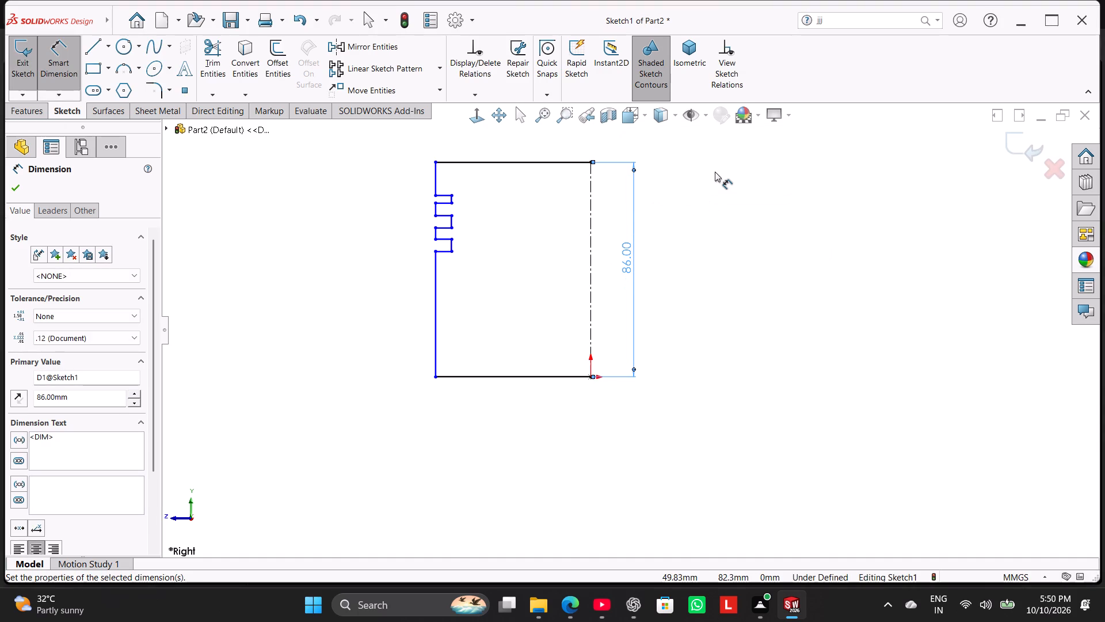
{"action": "left_click", "coordinate": [740, 236]}
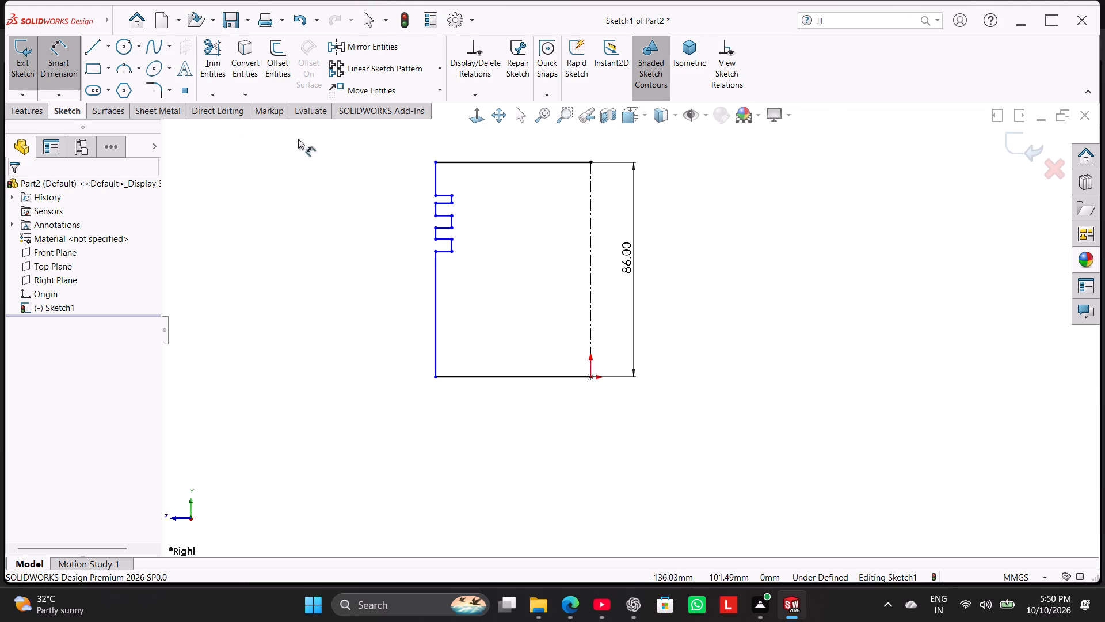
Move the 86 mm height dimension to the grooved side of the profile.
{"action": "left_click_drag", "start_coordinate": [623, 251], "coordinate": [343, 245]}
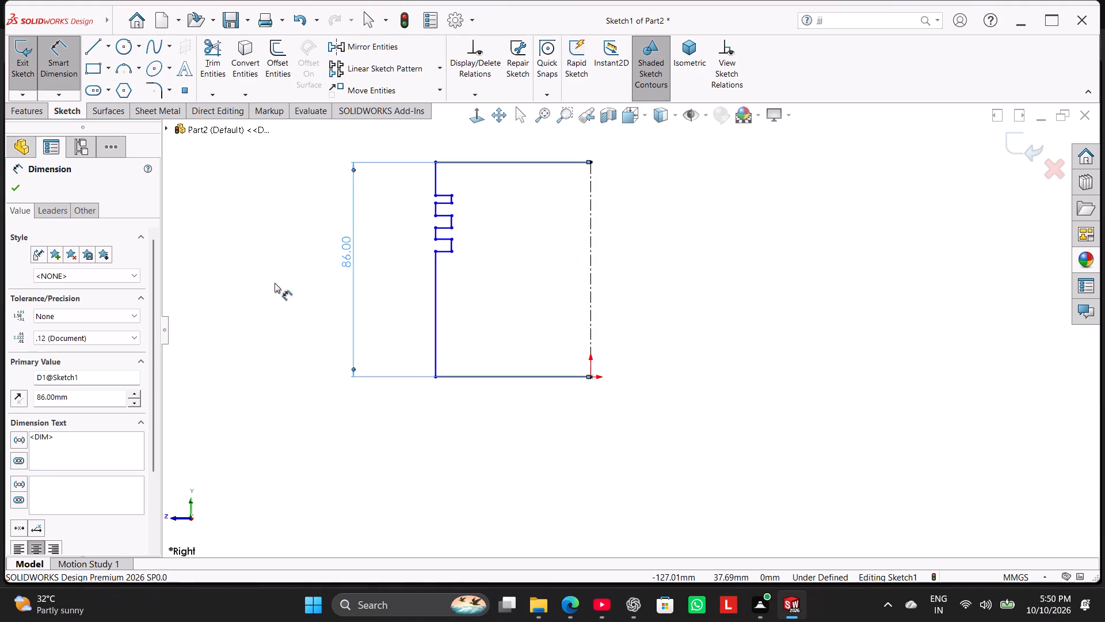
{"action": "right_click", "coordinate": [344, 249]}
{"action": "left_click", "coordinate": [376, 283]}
Delete the 86 mm height dimension from the sketch.
{"action": "right_click", "coordinate": [334, 251]}
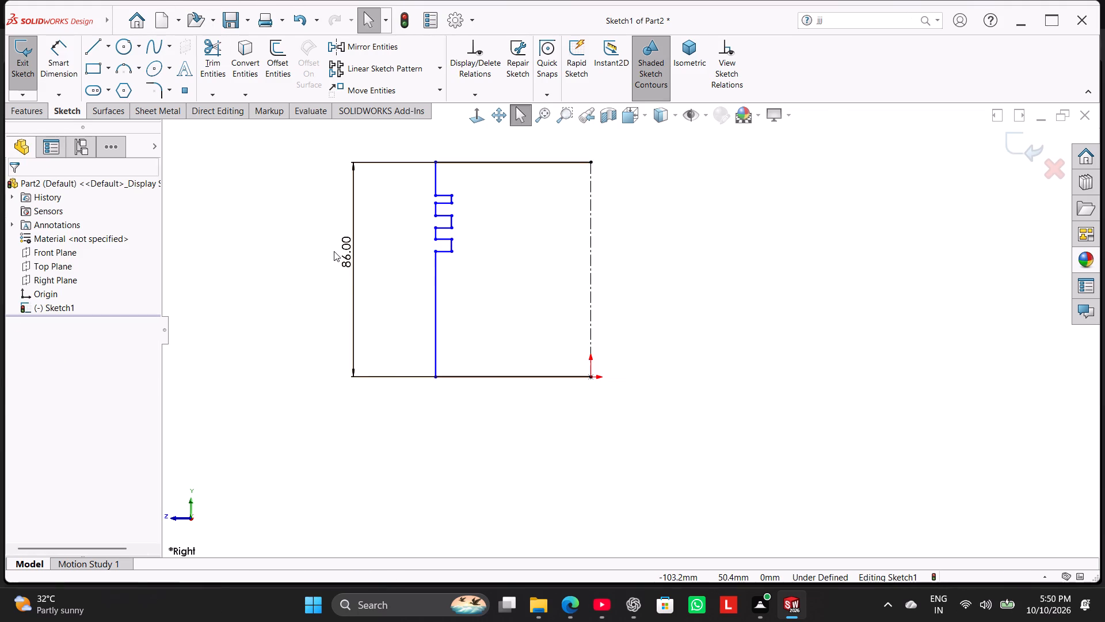
{"action": "left_click", "coordinate": [294, 262]}
{"action": "right_click", "coordinate": [349, 258]}
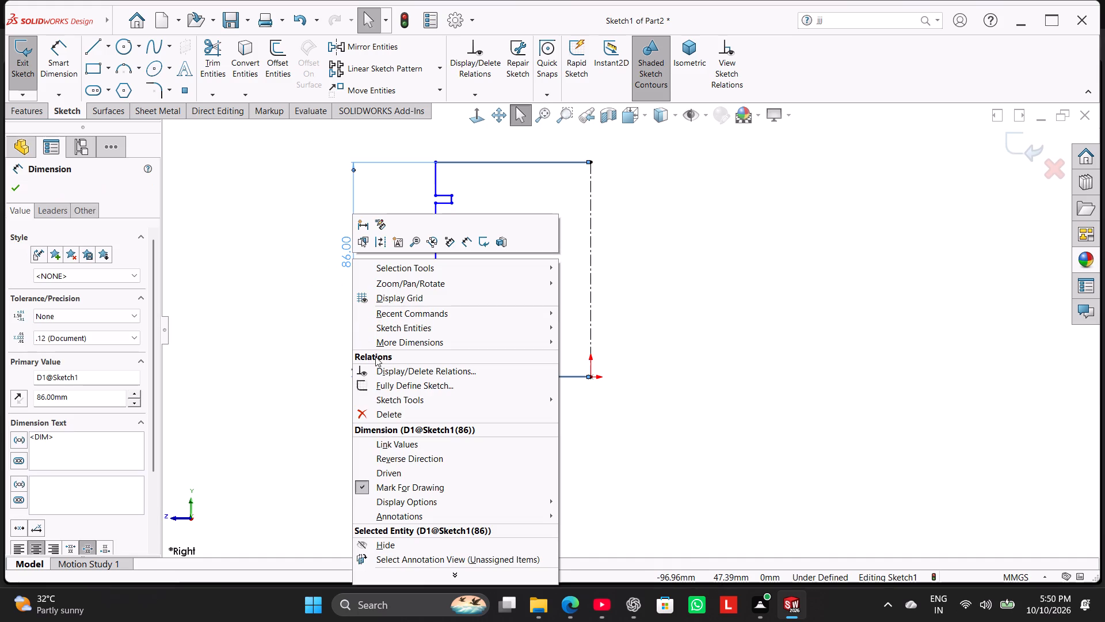
{"action": "left_click", "coordinate": [395, 403]}
{"action": "left_click", "coordinate": [383, 411]}
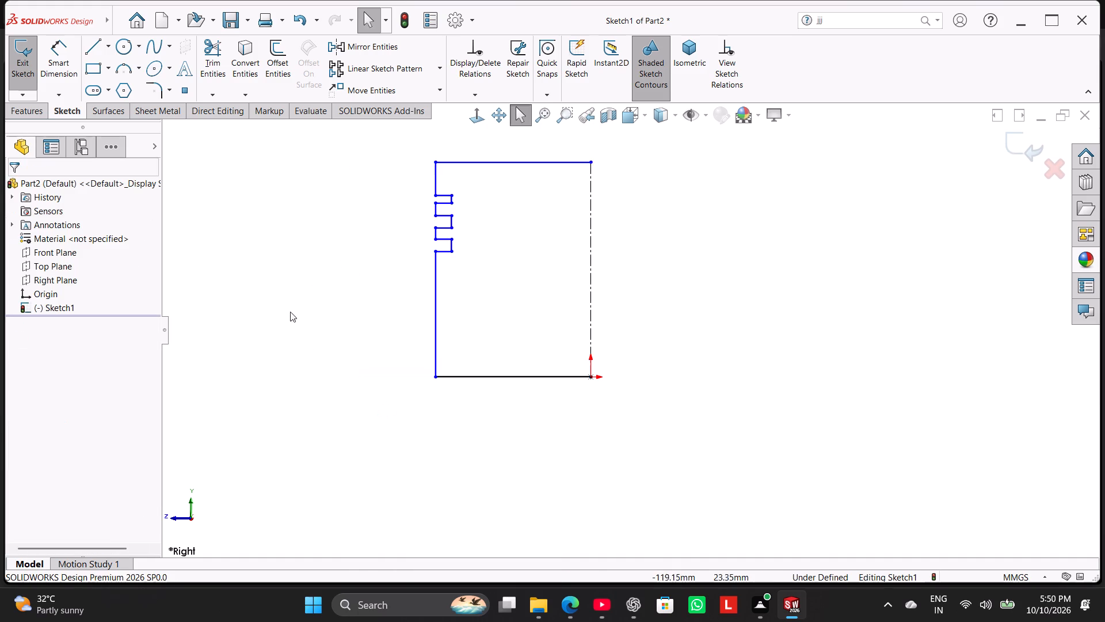
Dimension the overall height between the profile's top and bottom lines as 86 mm, placed outside the grooved side.
{"action": "left_click", "coordinate": [56, 52]}
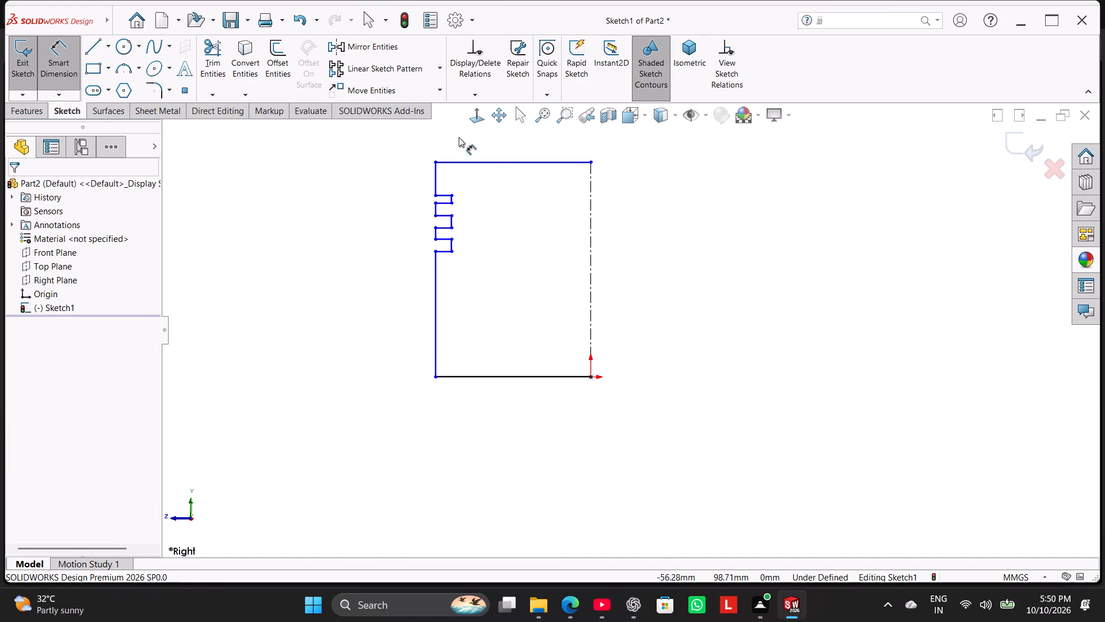
{"action": "left_click", "coordinate": [491, 162]}
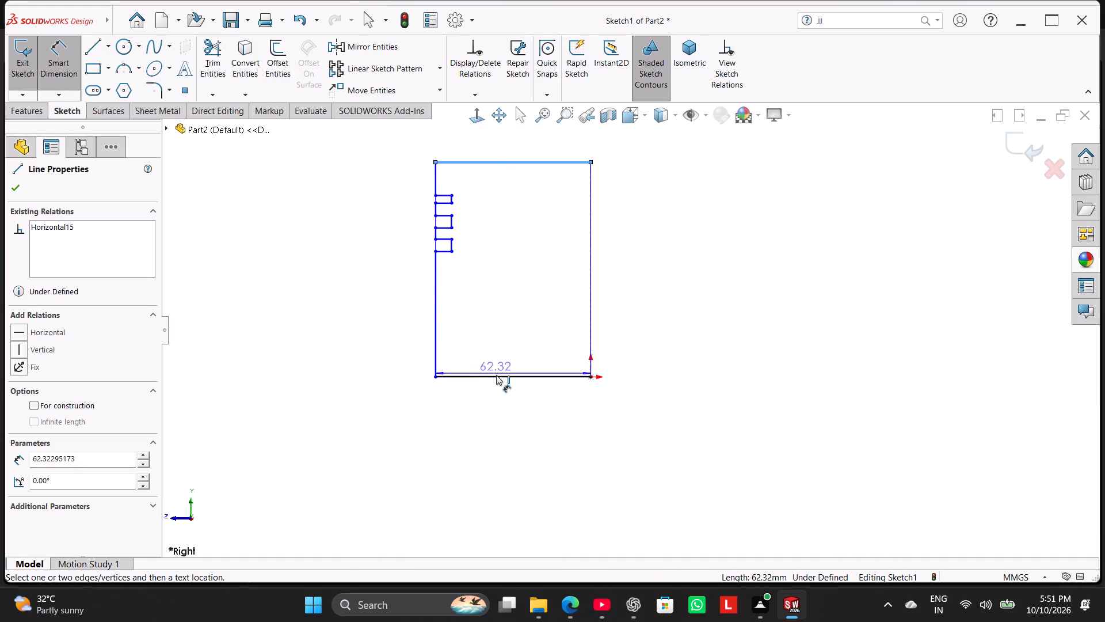
{"action": "left_click", "coordinate": [498, 377]}
{"action": "left_click", "coordinate": [263, 278]}
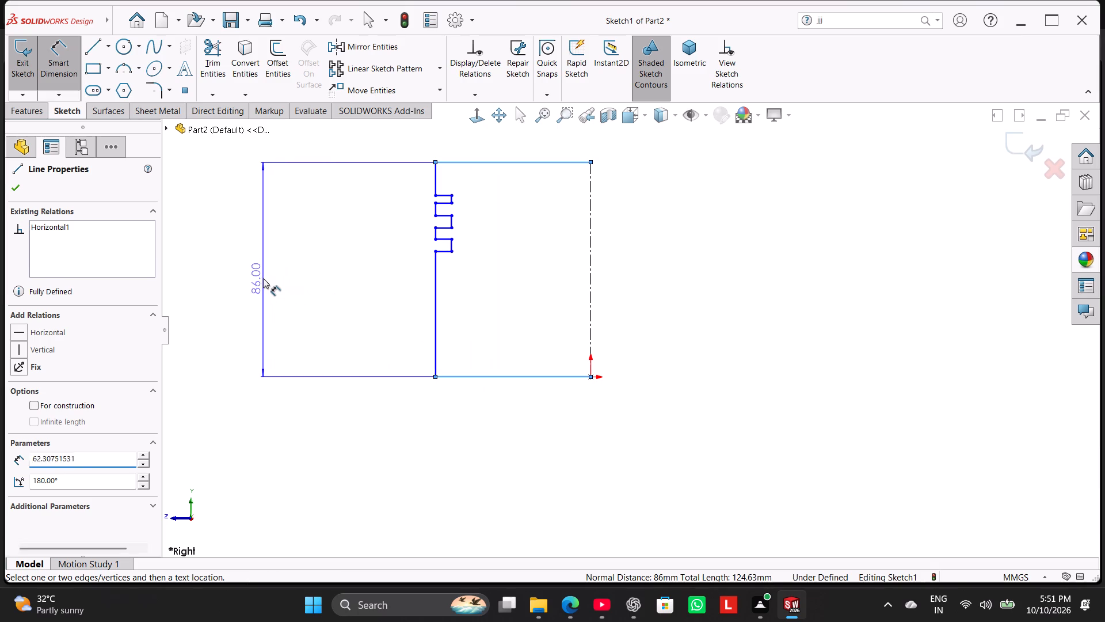
{"action": "right_click", "coordinate": [334, 253]}
{"action": "left_click", "coordinate": [337, 266]}
{"action": "right_click", "coordinate": [337, 266]}
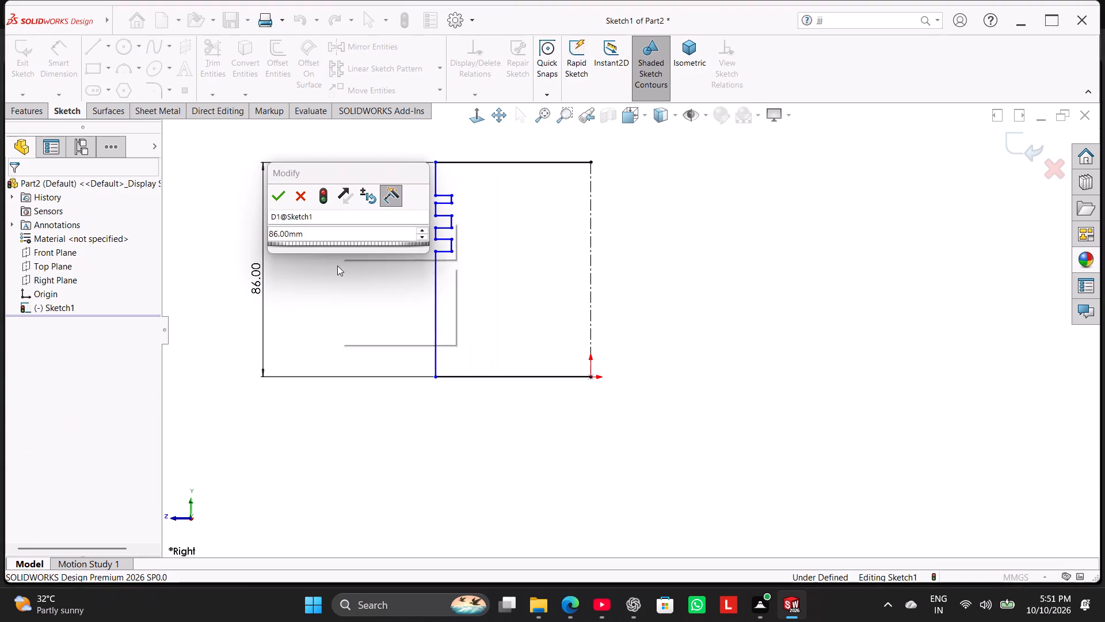
{"action": "left_click", "coordinate": [323, 272]}
{"action": "left_click", "coordinate": [279, 193]}
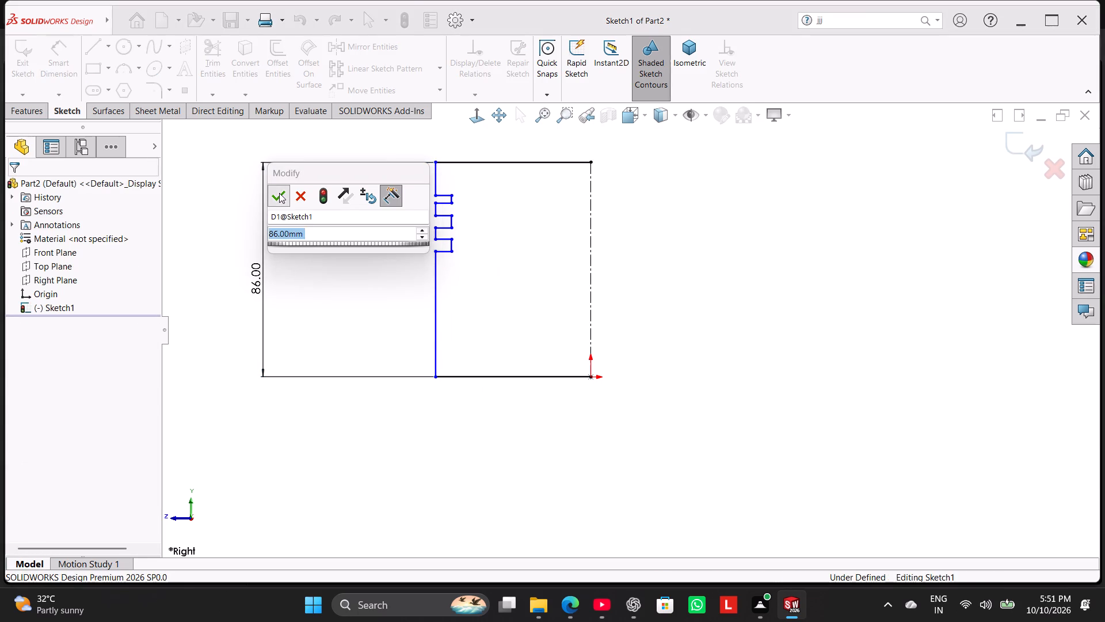
Dimension the upper edge of the top groove from the profile's bottom line and set it to 79 mm.
{"action": "left_click", "coordinate": [445, 196]}
{"action": "left_click", "coordinate": [465, 379]}
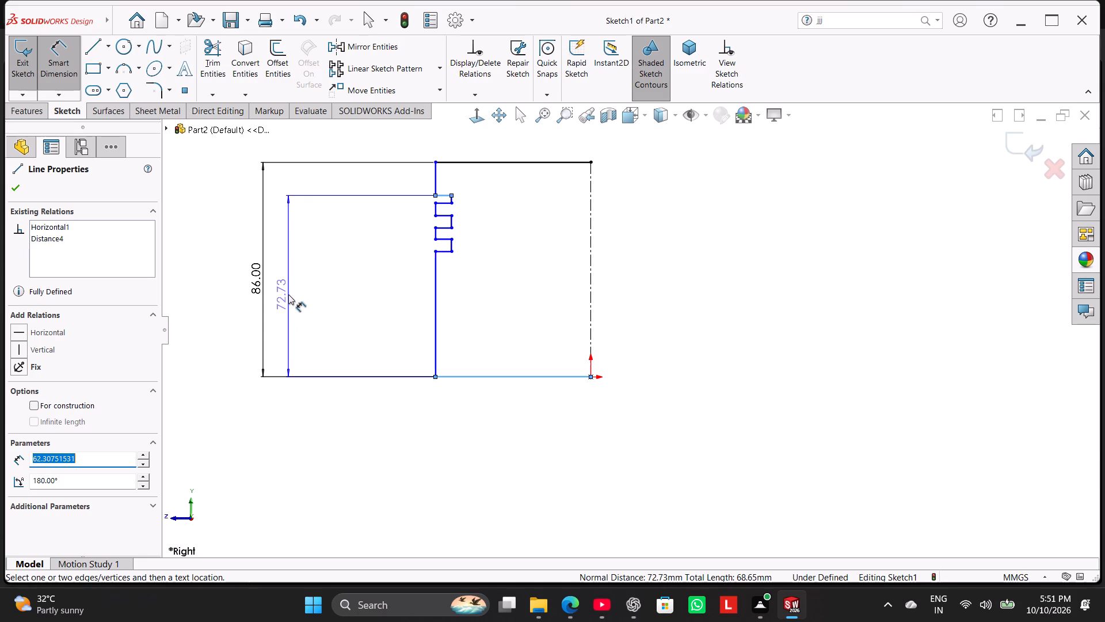
{"action": "left_click", "coordinate": [288, 294]}
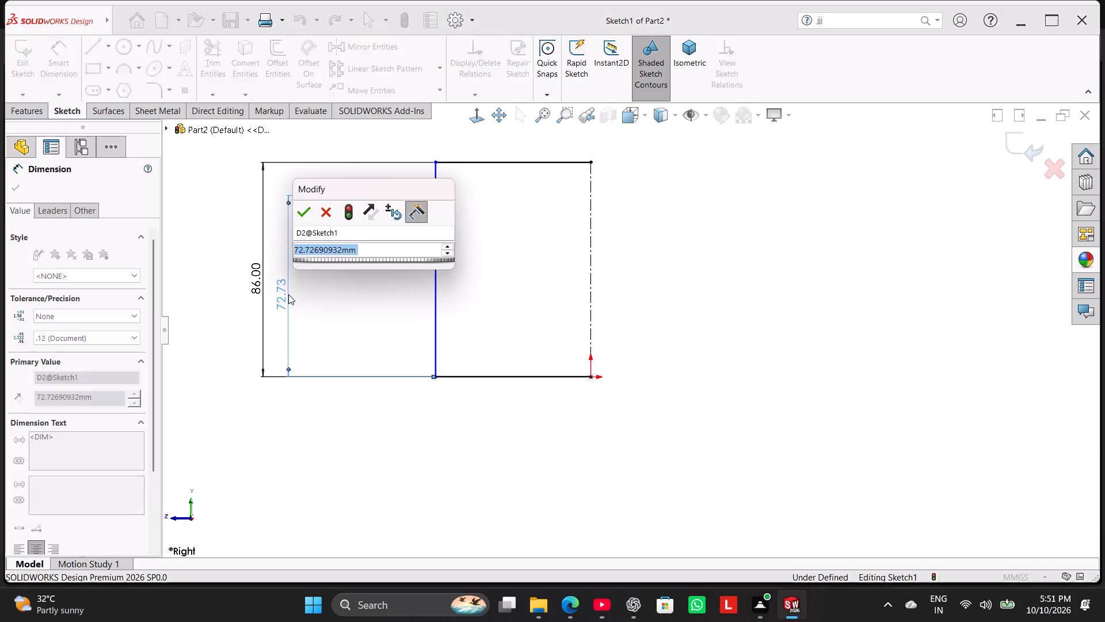
{"action": "type", "text": "79"}
{"action": "key", "text": "Return"}
{"action": "right_click", "coordinate": [664, 232]}
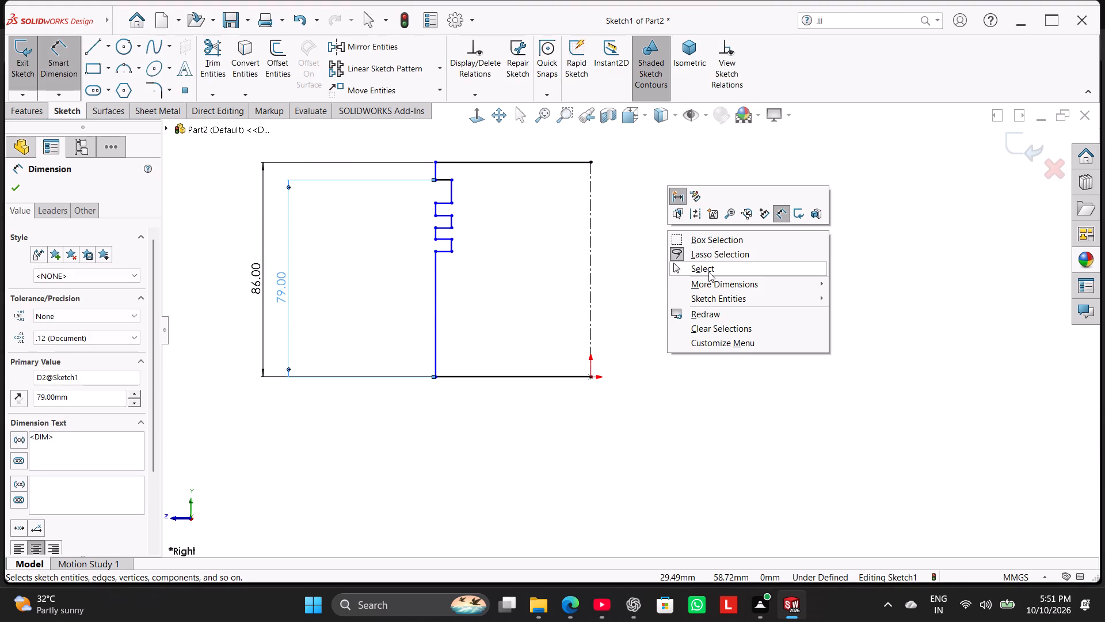
{"action": "left_click", "coordinate": [707, 271]}
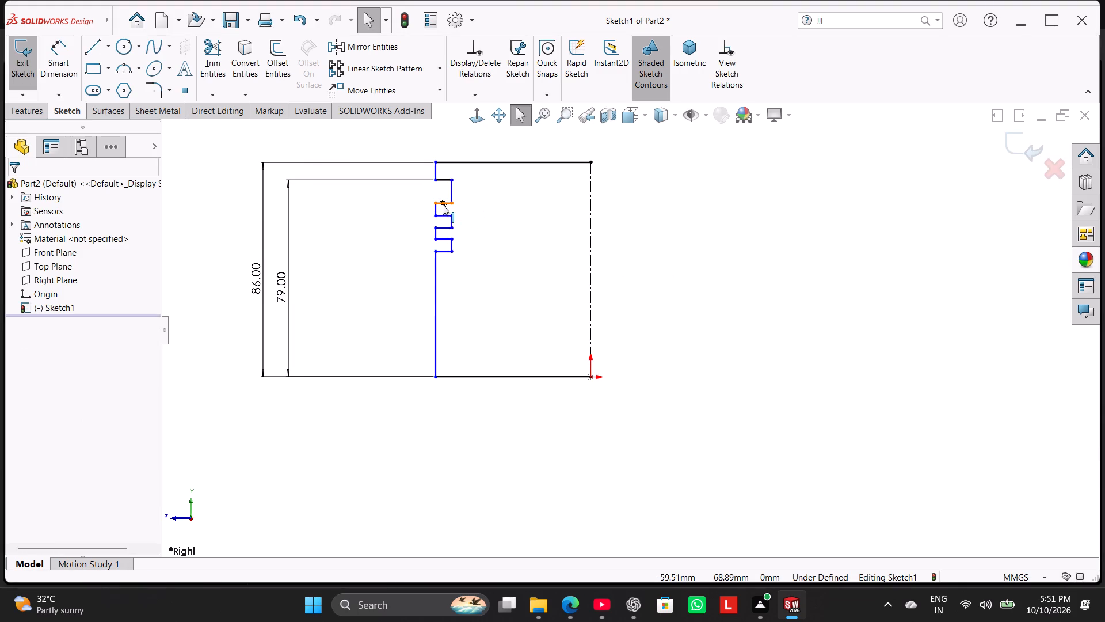
Dimension the lower edge of the top groove from the bottom line and set it to 77 mm.
{"action": "right_click_drag", "start_coordinate": [694, 205], "coordinate": [1007, 227]}
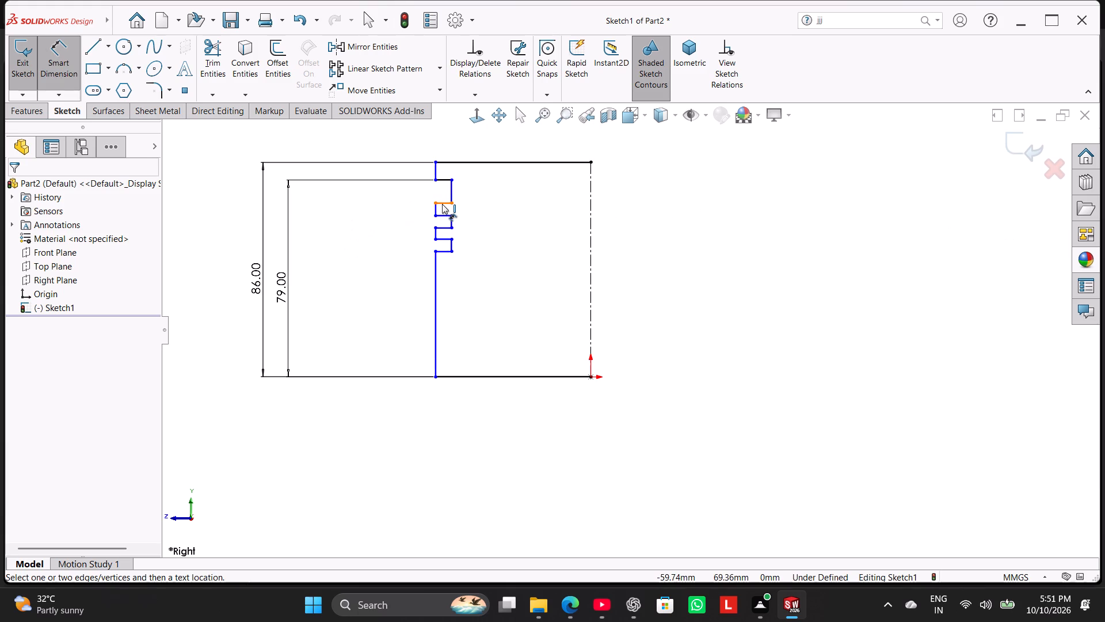
{"action": "left_click", "coordinate": [442, 204]}
{"action": "left_click", "coordinate": [462, 378]}
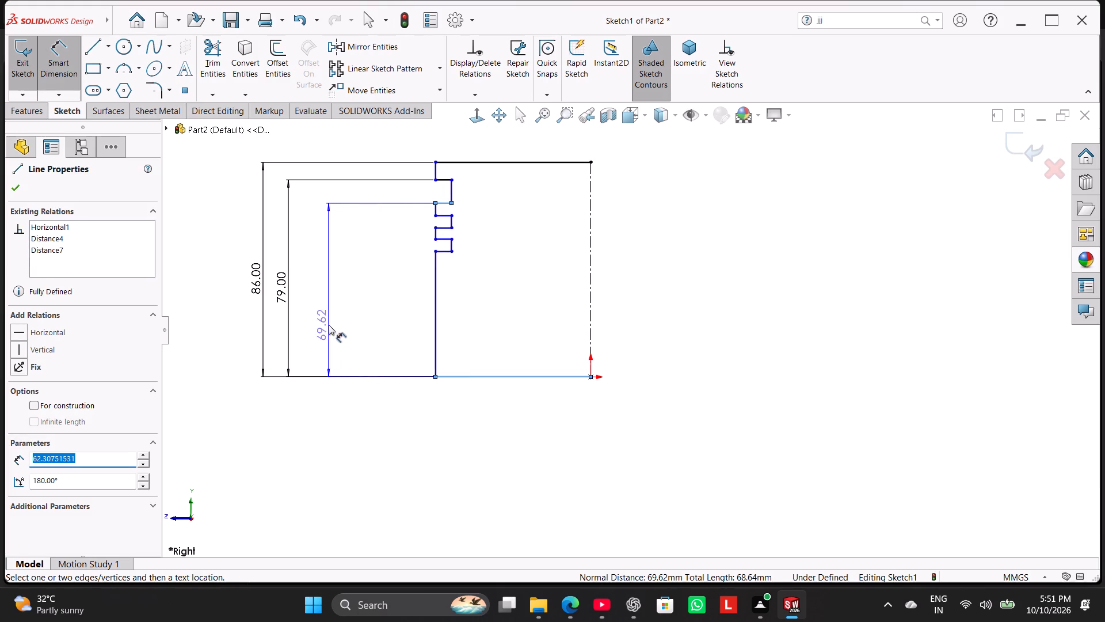
{"action": "left_click", "coordinate": [310, 299]}
{"action": "type", "text": "77"}
{"action": "key", "text": "Return"}
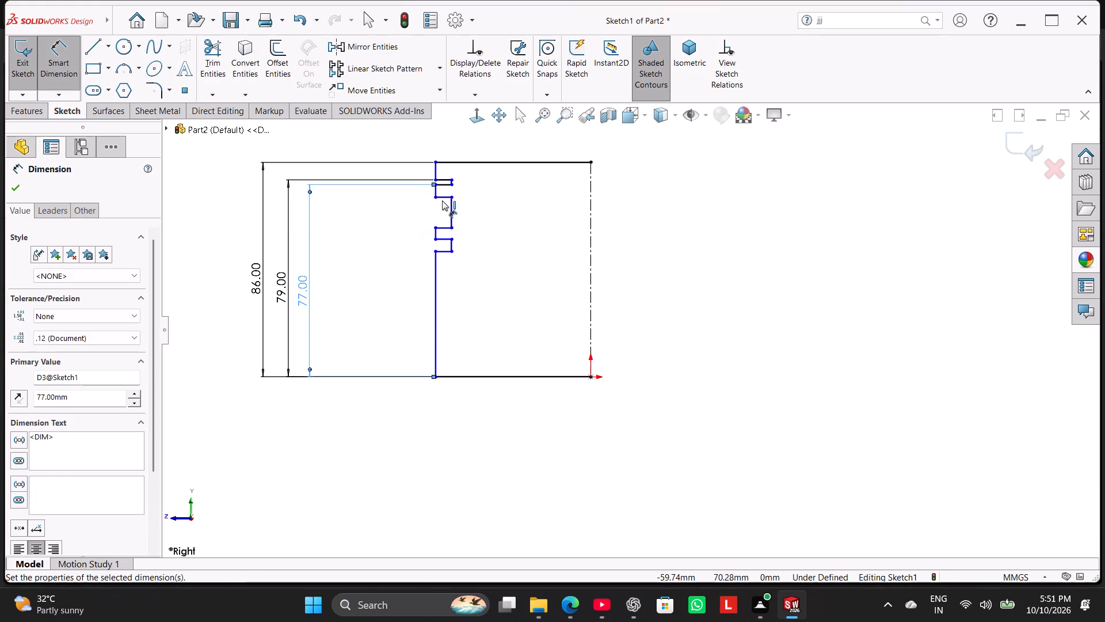
Dimension the upper edge of the middle groove from the bottom line and set it to 74 mm.
{"action": "left_click", "coordinate": [442, 200]}
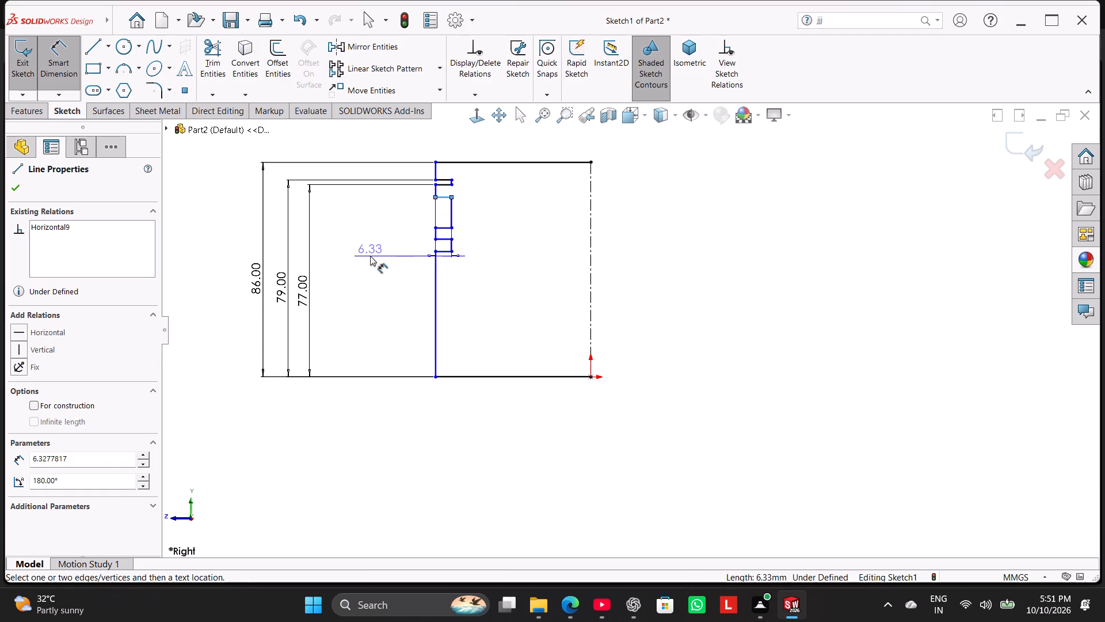
{"action": "left_click", "coordinate": [476, 380]}
{"action": "left_click", "coordinate": [330, 295]}
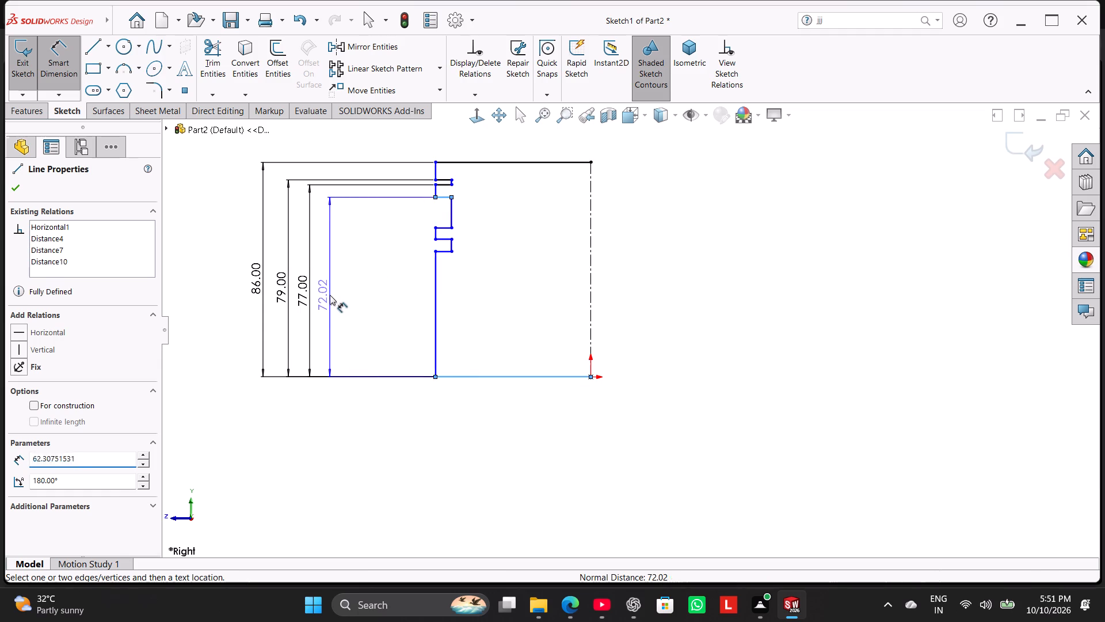
{"action": "type", "text": "74"}
{"action": "key", "text": "Return"}
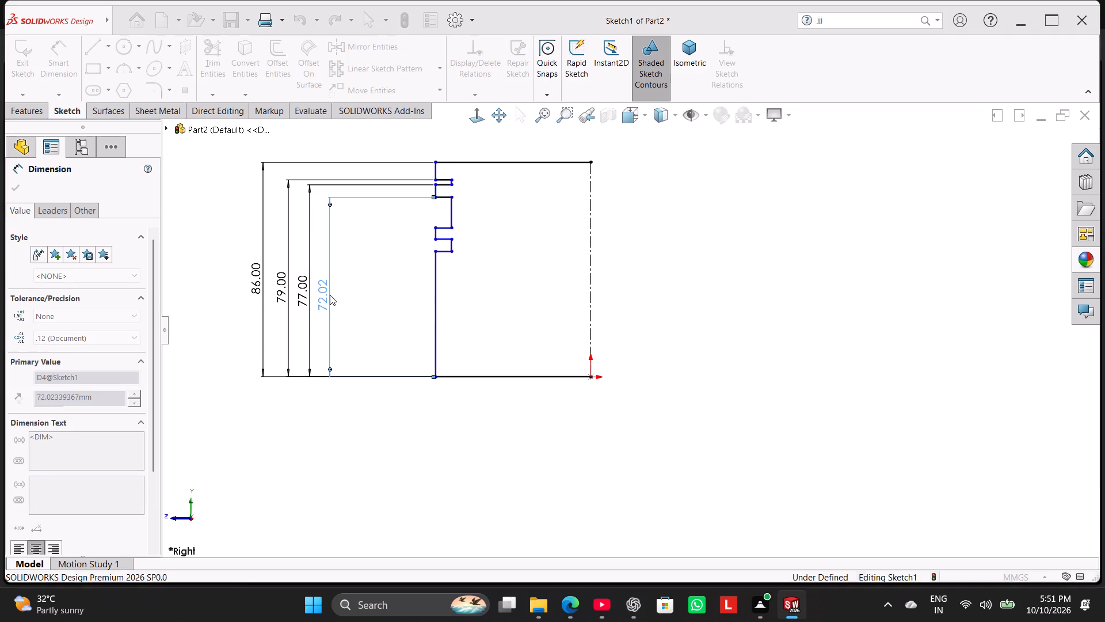
Dimension the lower edge of the middle groove from the bottom line and set it to 72 mm.
{"action": "left_click", "coordinate": [445, 227]}
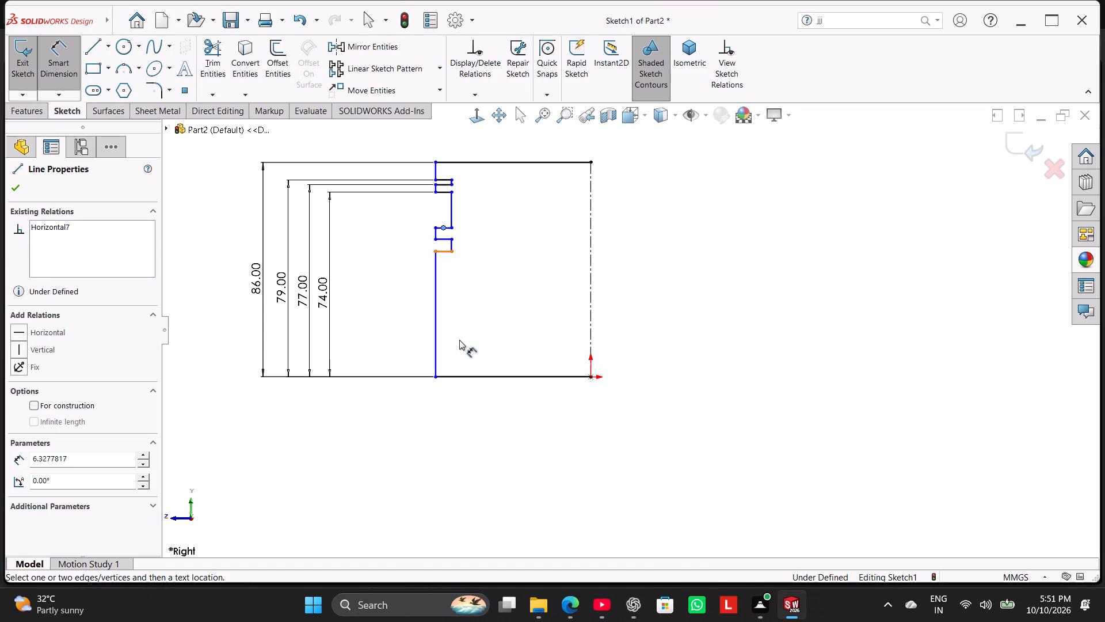
{"action": "left_click", "coordinate": [470, 376]}
{"action": "left_click", "coordinate": [351, 312]}
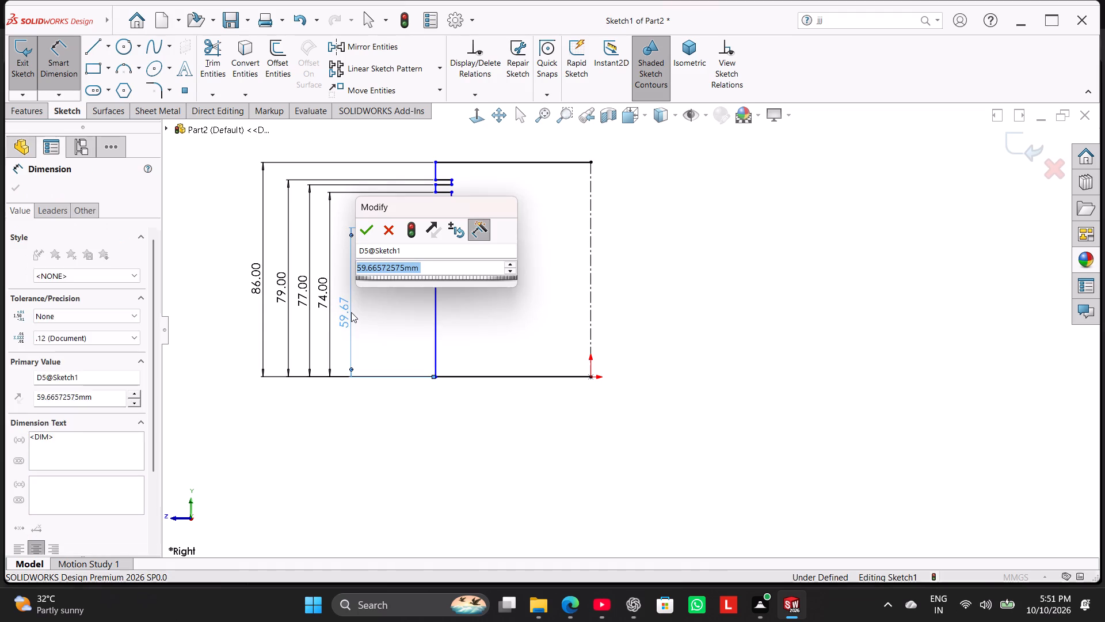
{"action": "type", "text": "72"}
{"action": "key", "text": "Return"}
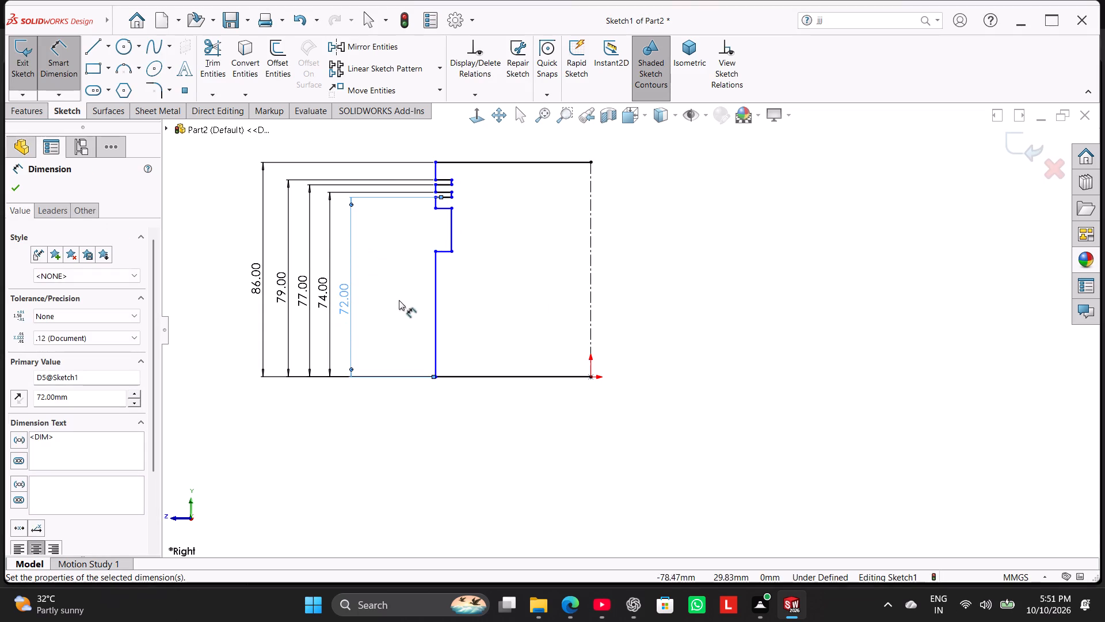
Dimension the upper edge of the lowest groove from the bottom line and set it to 69 mm.
{"action": "left_click", "coordinate": [444, 208]}
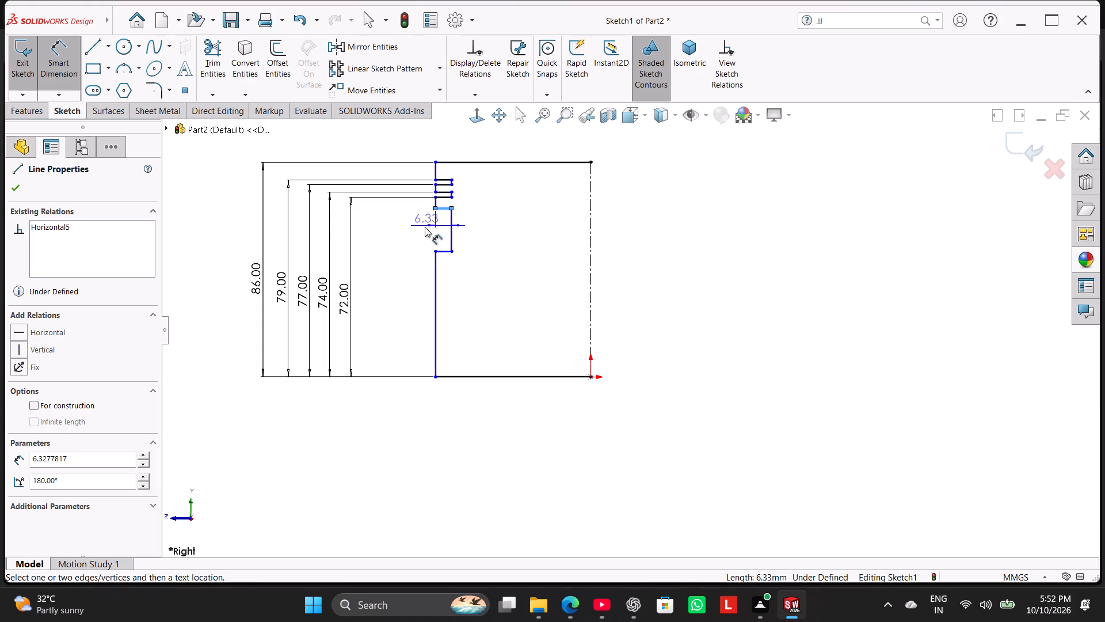
{"action": "left_click_drag", "start_coordinate": [456, 378], "coordinate": [444, 376]}
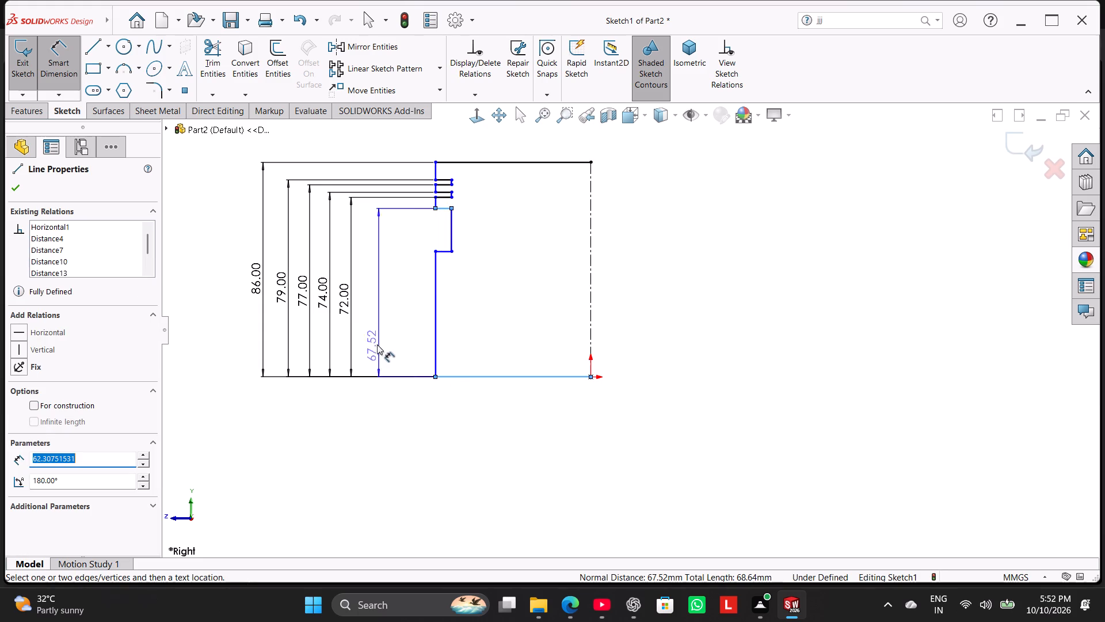
{"action": "left_click", "coordinate": [369, 311]}
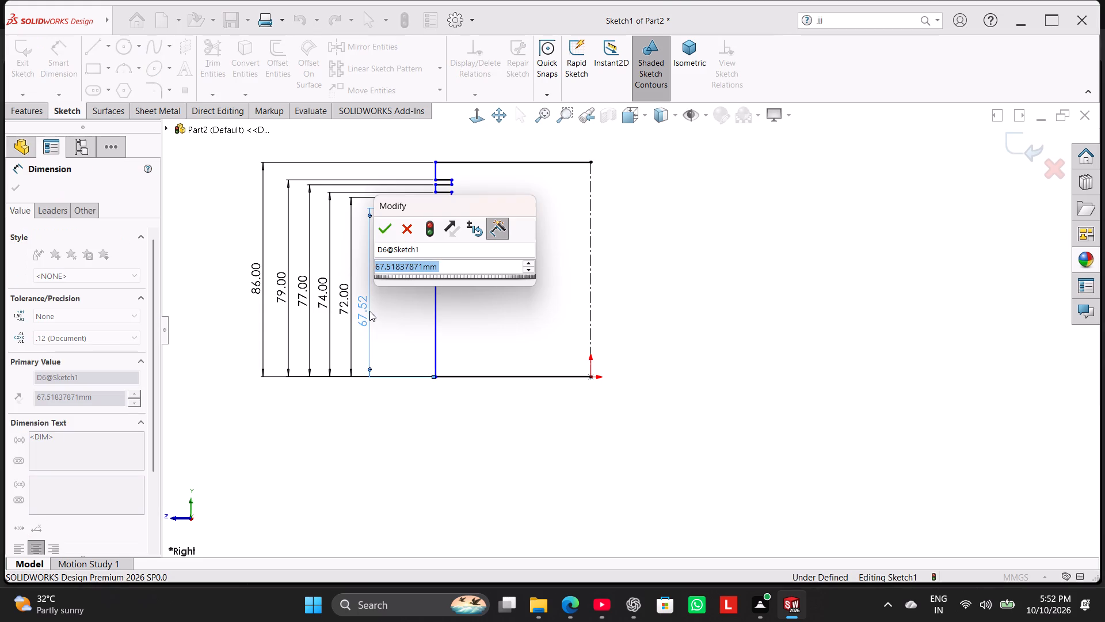
{"action": "type", "text": "69"}
{"action": "key", "text": "Return"}
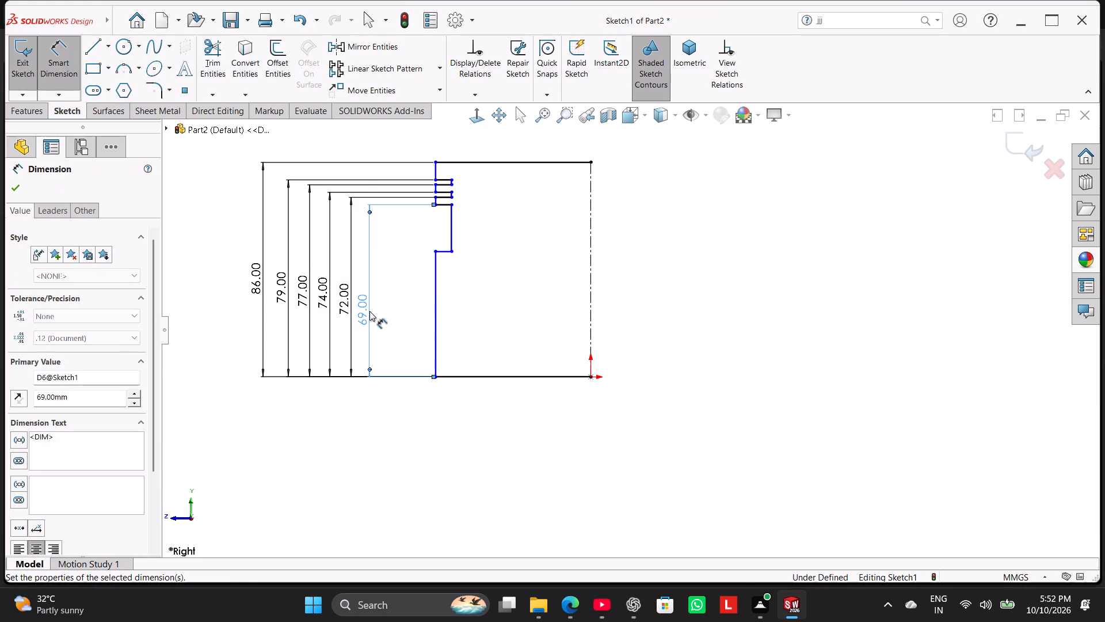
Dimension the lower edge of the lowest groove from the bottom line and set it to 66 mm.
{"action": "left_click", "coordinate": [443, 249]}
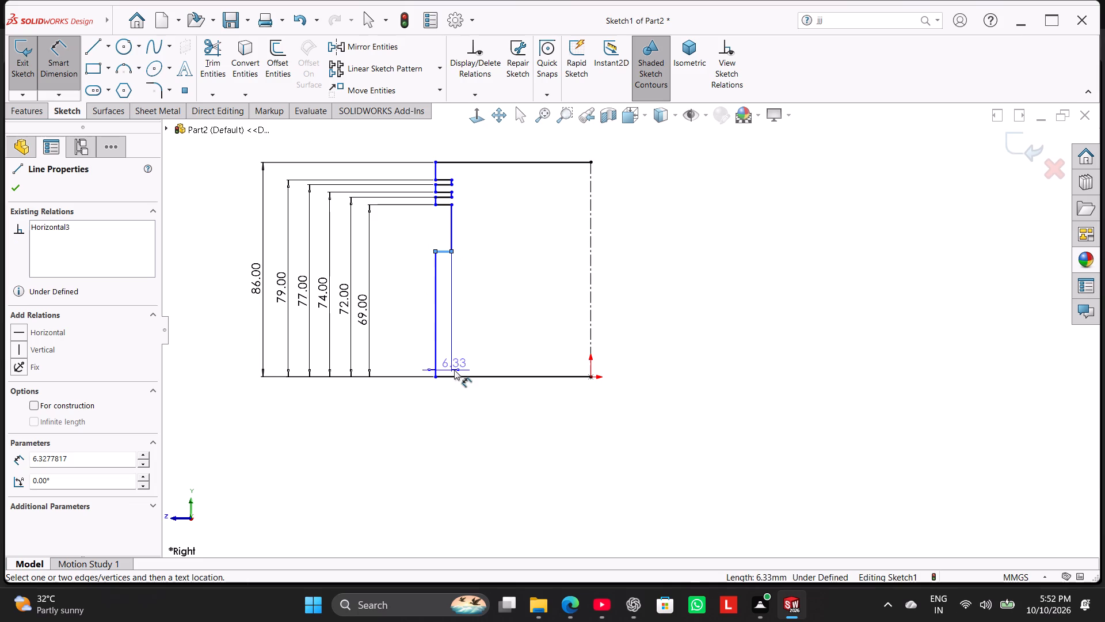
{"action": "left_click", "coordinate": [455, 374]}
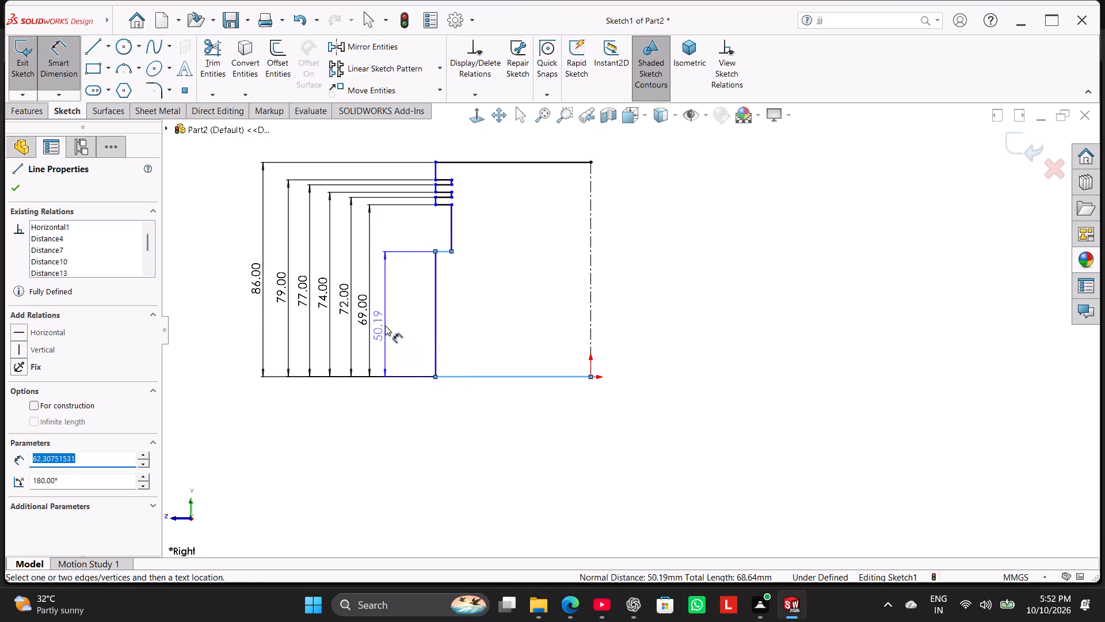
{"action": "left_click", "coordinate": [385, 325]}
{"action": "type", "text": "66"}
{"action": "key", "text": "Return"}
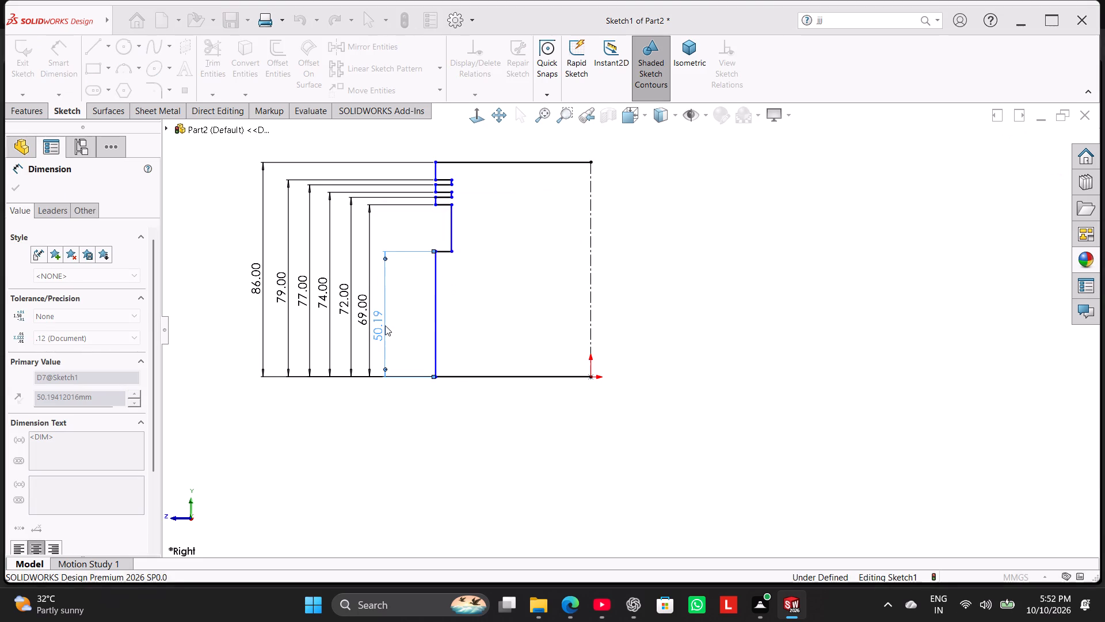
{"action": "right_click", "coordinate": [651, 216]}
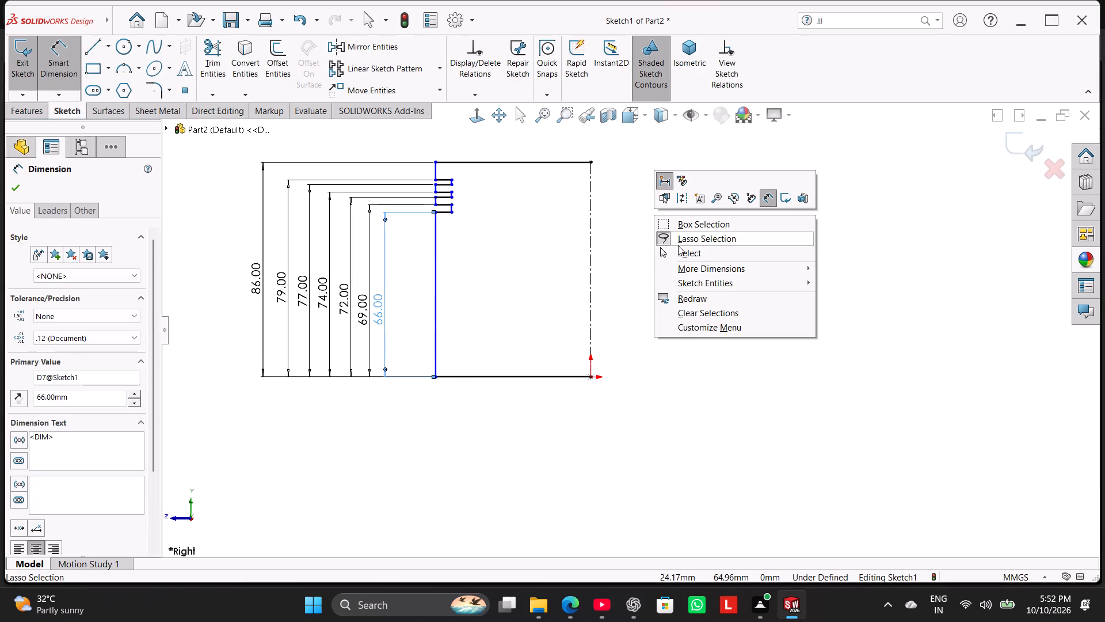
{"action": "left_click", "coordinate": [680, 251]}
Add a diameter dimension from the outer vertical line above the top groove across the centerline and set it to 98 mm.
{"action": "scroll", "coordinate": [435, 170], "scroll_direction": "down", "scroll_amount": 3}
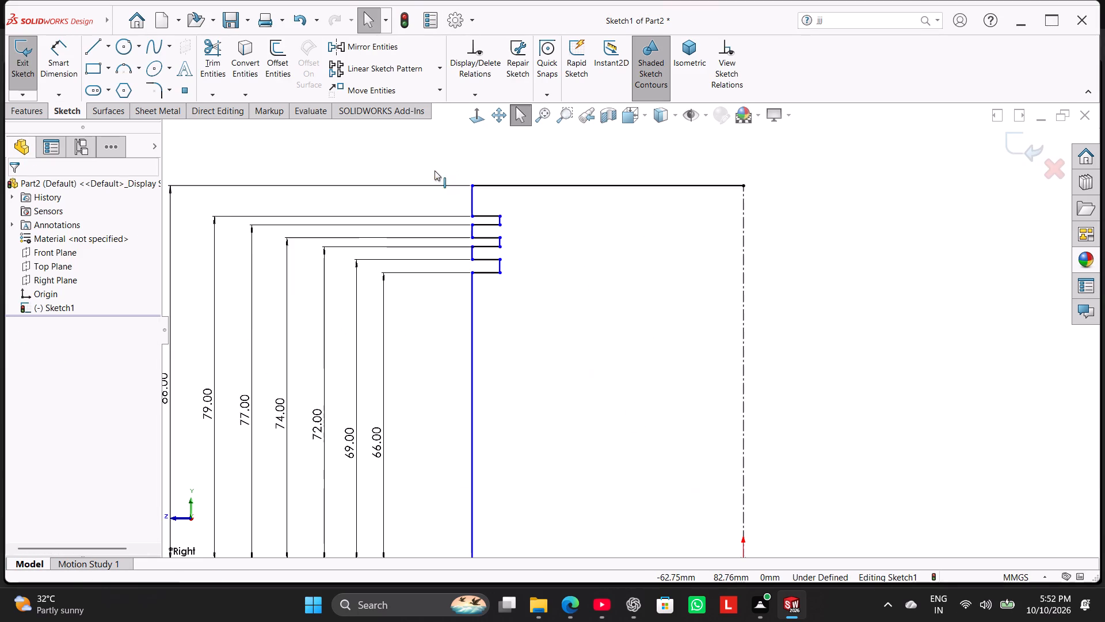
{"action": "scroll", "coordinate": [503, 218], "scroll_direction": "down", "scroll_amount": 3}
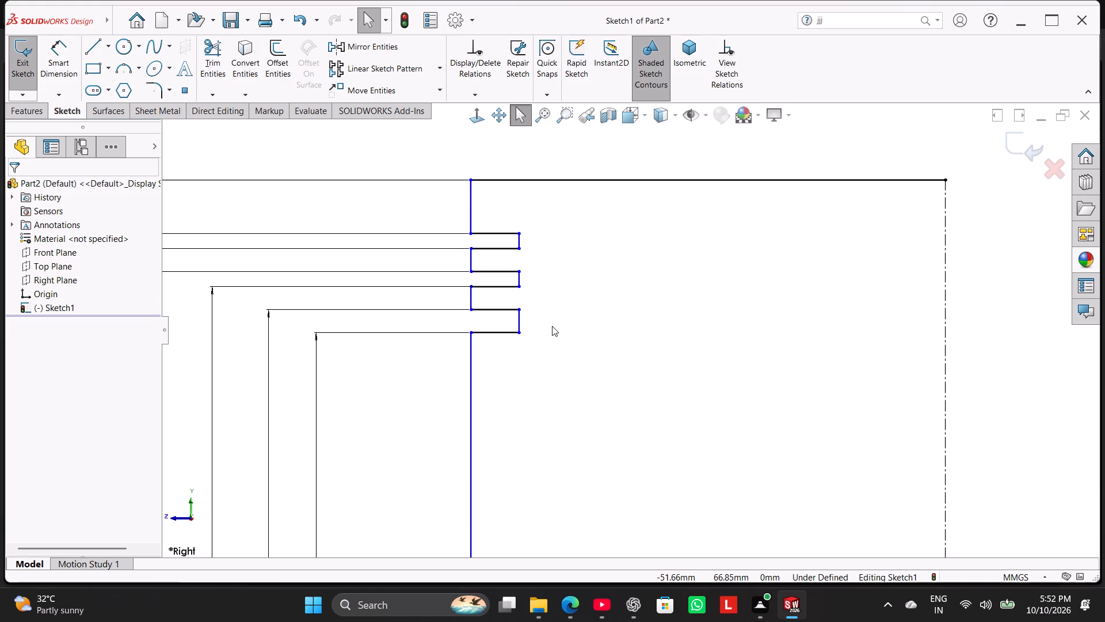
{"action": "scroll", "coordinate": [563, 233], "scroll_direction": "up", "scroll_amount": 7}
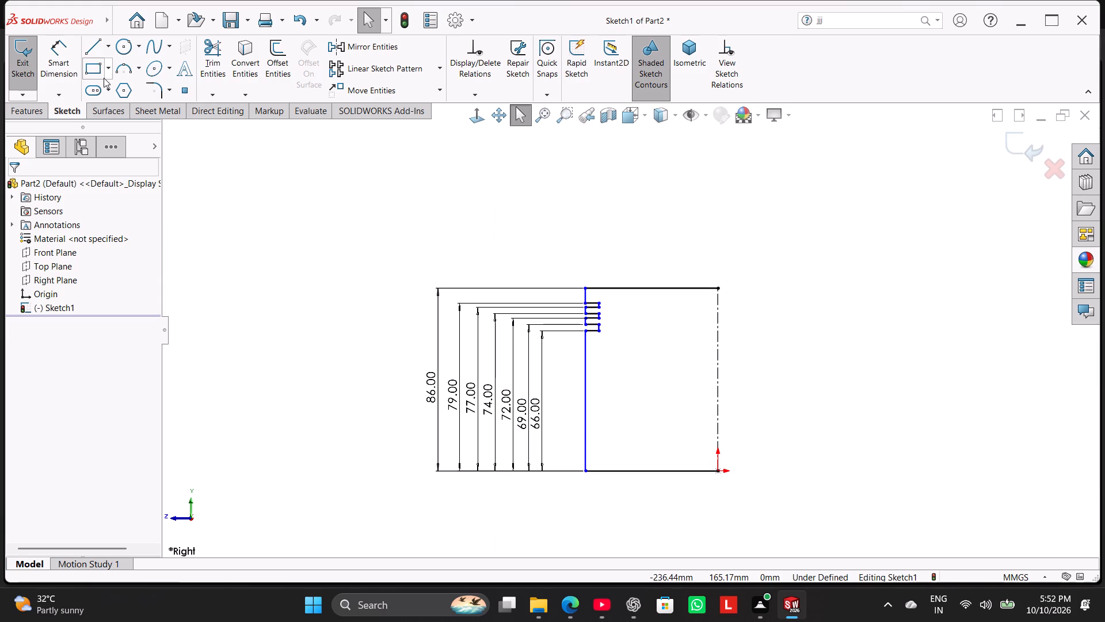
{"action": "left_click", "coordinate": [64, 49]}
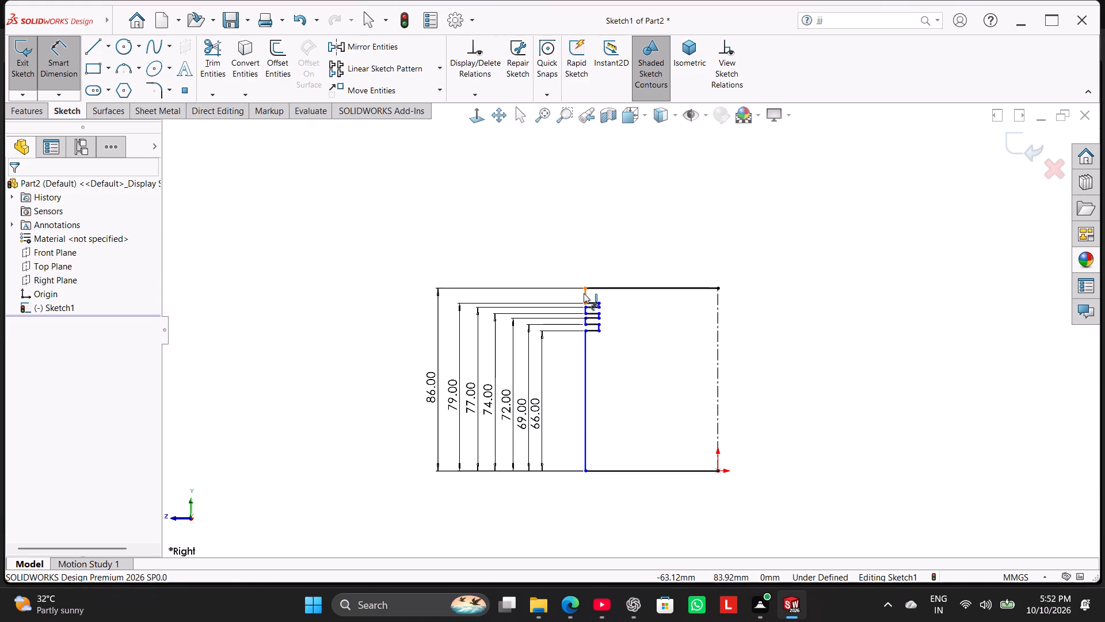
{"action": "left_click", "coordinate": [584, 294]}
{"action": "left_click", "coordinate": [717, 296]}
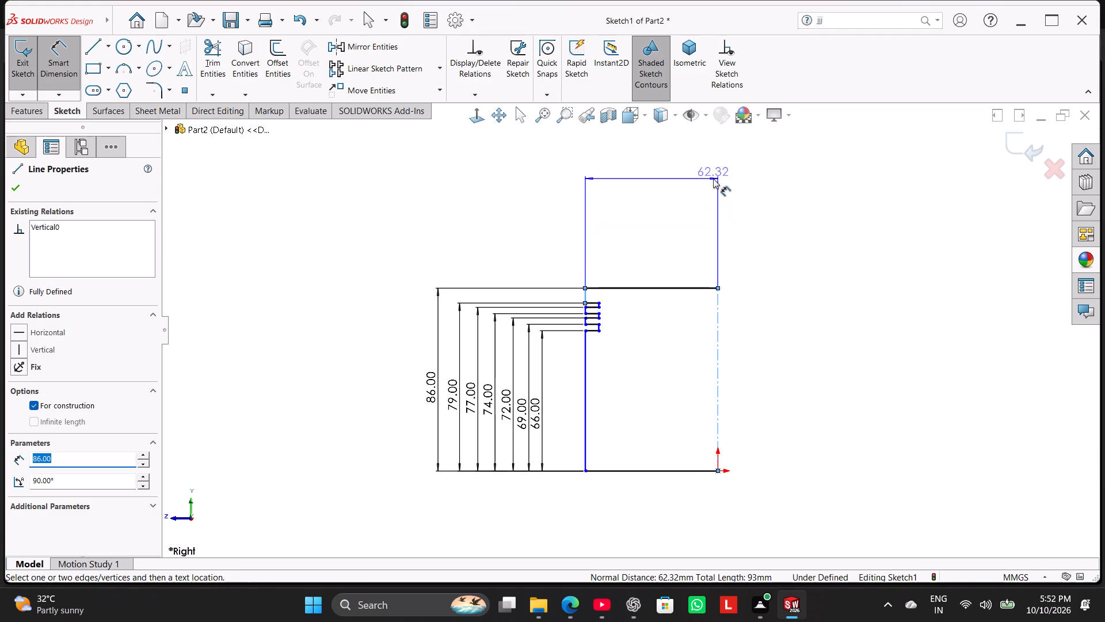
{"action": "left_click", "coordinate": [729, 202]}
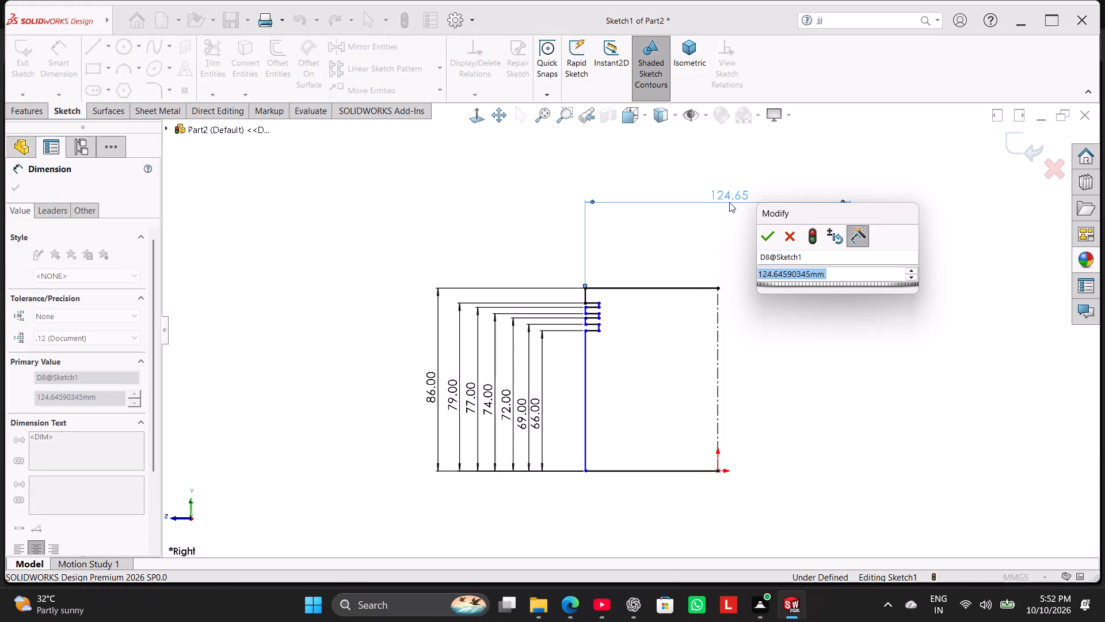
{"action": "type", "text": "98"}
{"action": "key", "text": "Return"}
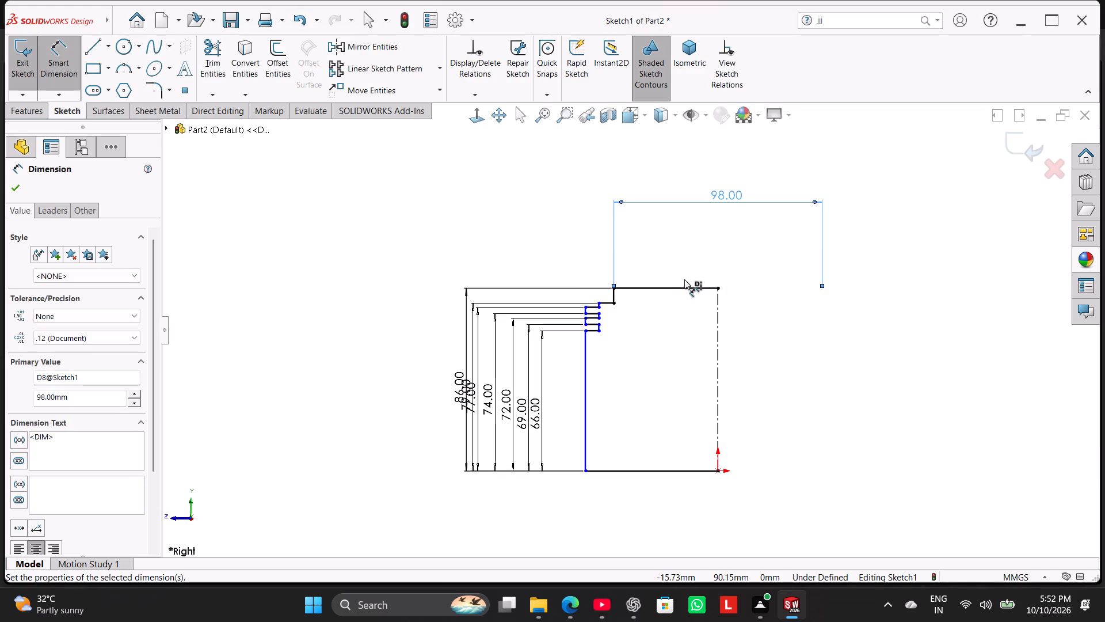
{"action": "scroll", "coordinate": [627, 332], "scroll_direction": "down", "scroll_amount": 5}
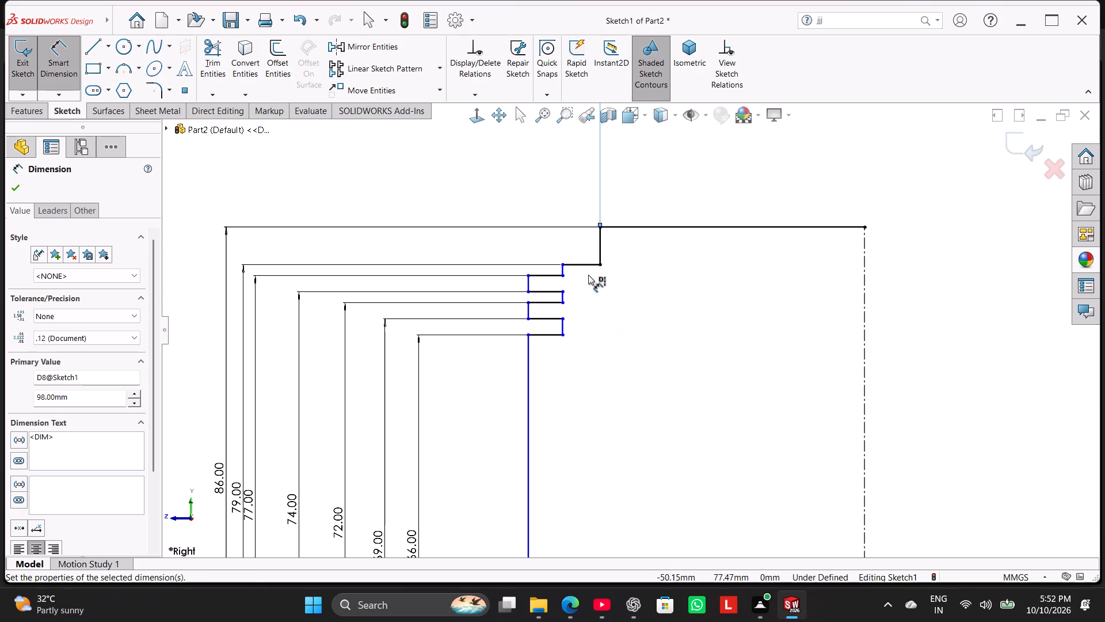
{"action": "right_click", "coordinate": [473, 200]}
{"action": "left_click", "coordinate": [509, 233]}
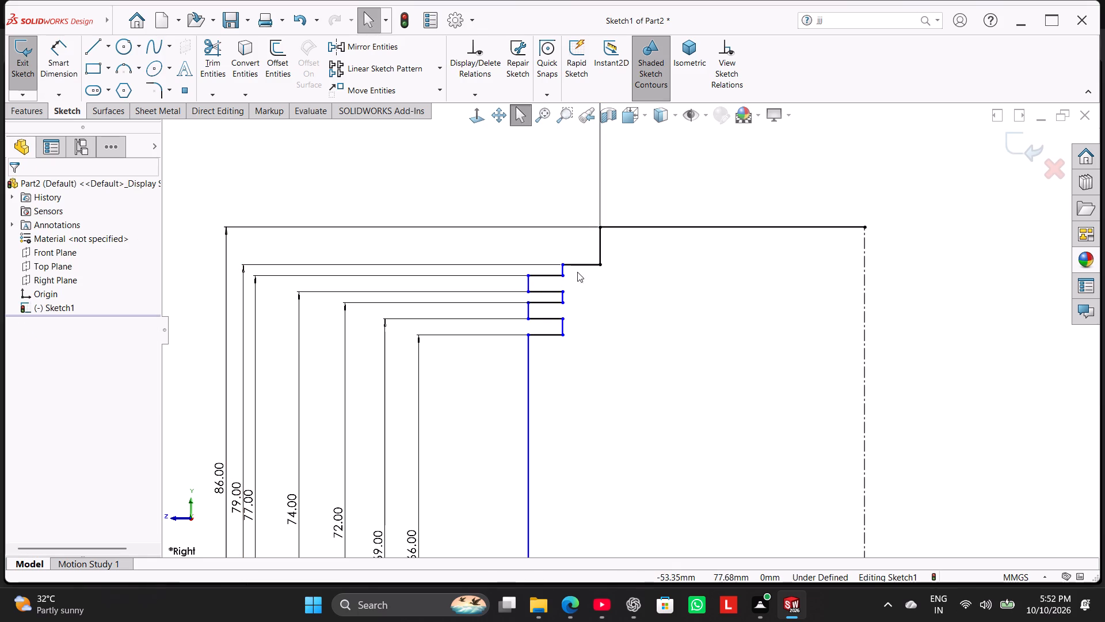
Move the three groove floors inward toward the centerline and bring the lands and lower side wall roughly in line with the top outer wall.
{"action": "left_click_drag", "start_coordinate": [565, 270], "coordinate": [648, 271]}
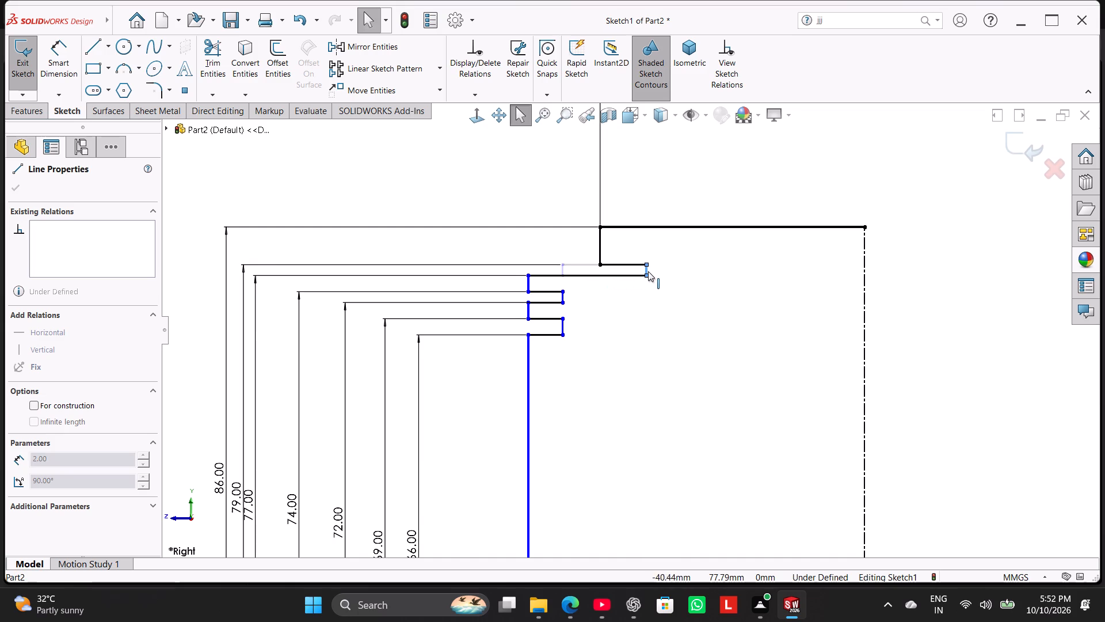
{"action": "left_click_drag", "start_coordinate": [648, 271], "coordinate": [649, 271]}
{"action": "left_click_drag", "start_coordinate": [527, 281], "coordinate": [634, 286]}
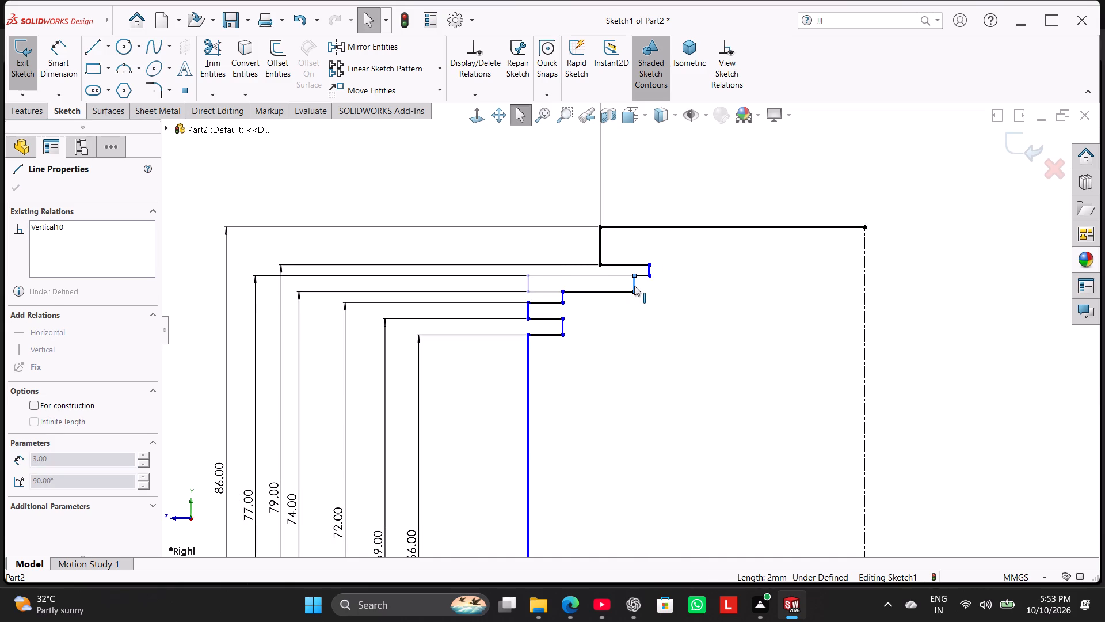
{"action": "left_click_drag", "start_coordinate": [634, 286], "coordinate": [603, 288]}
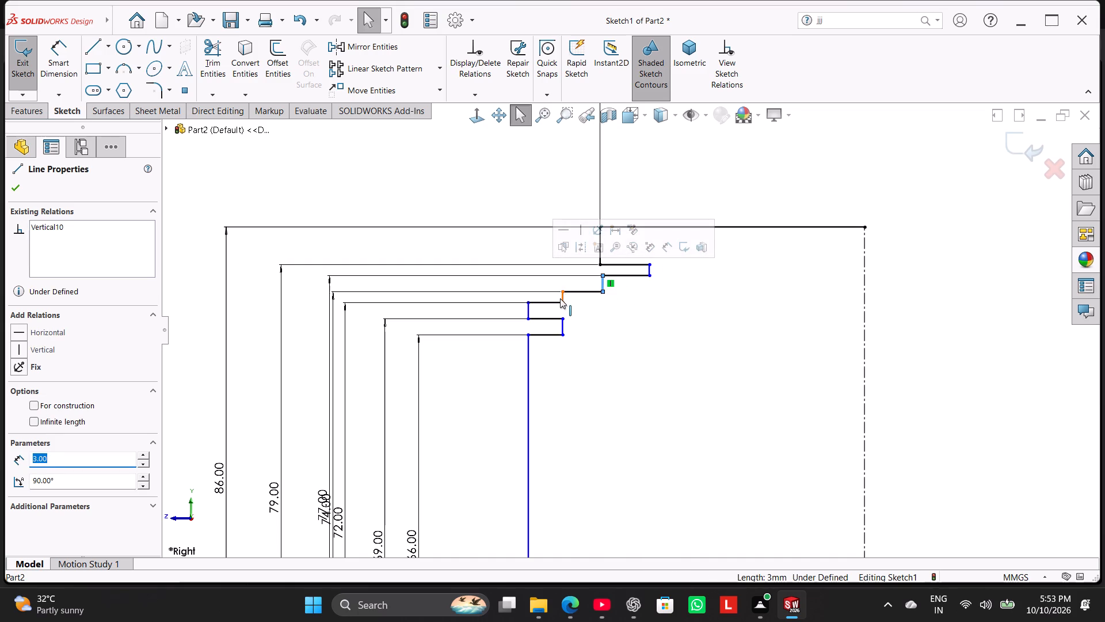
{"action": "left_click_drag", "start_coordinate": [560, 298], "coordinate": [653, 297]}
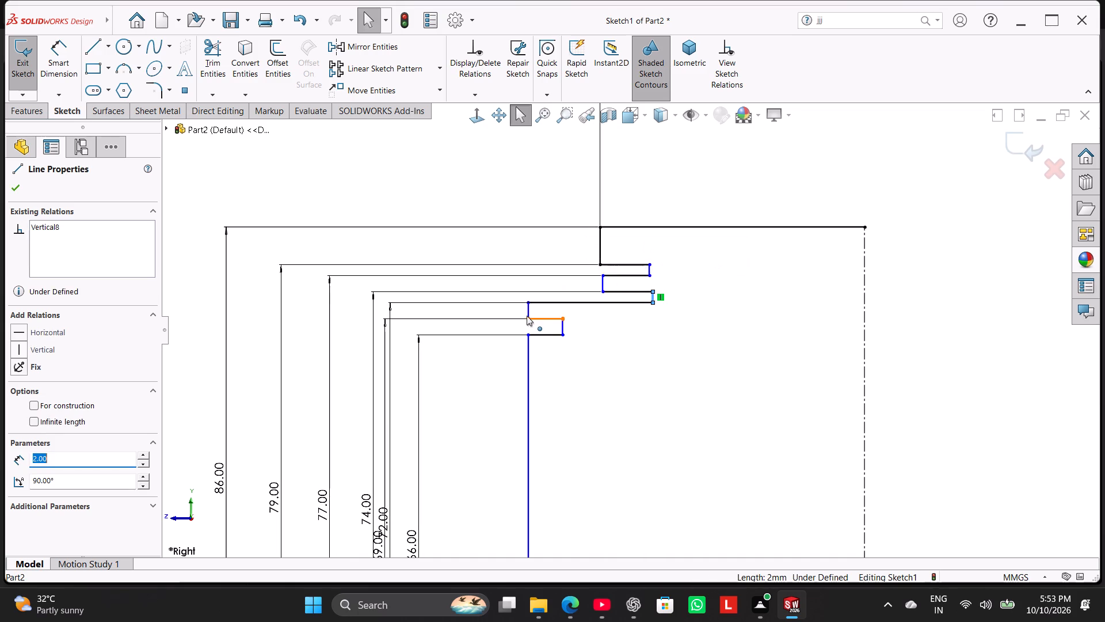
{"action": "left_click_drag", "start_coordinate": [525, 315], "coordinate": [603, 315]}
{"action": "left_click_drag", "start_coordinate": [563, 328], "coordinate": [572, 328]}
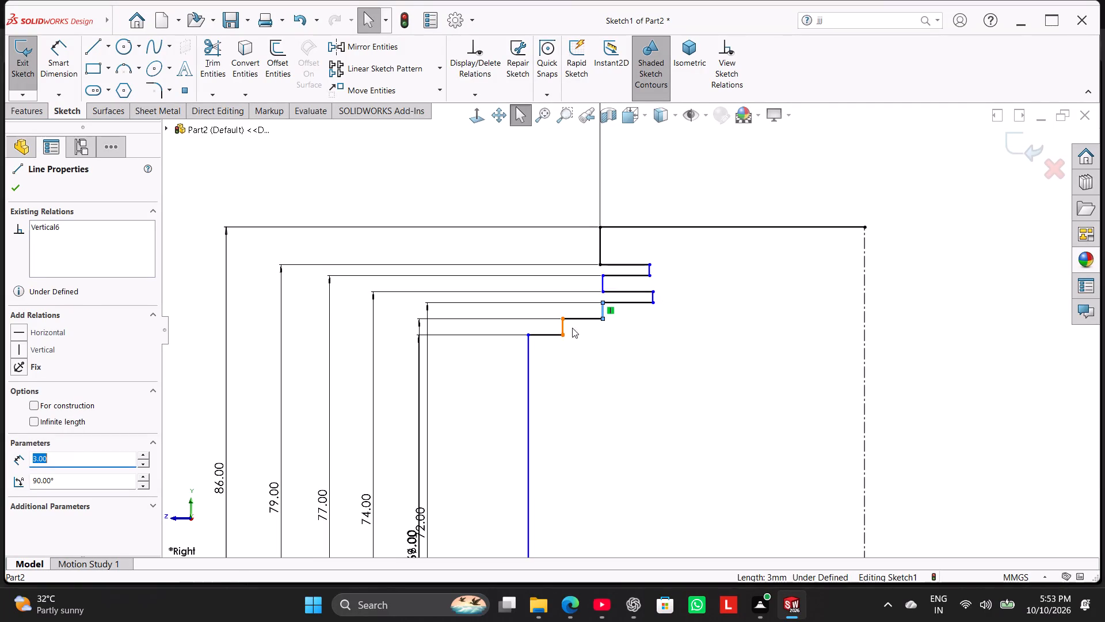
{"action": "left_click_drag", "start_coordinate": [572, 328], "coordinate": [655, 344]}
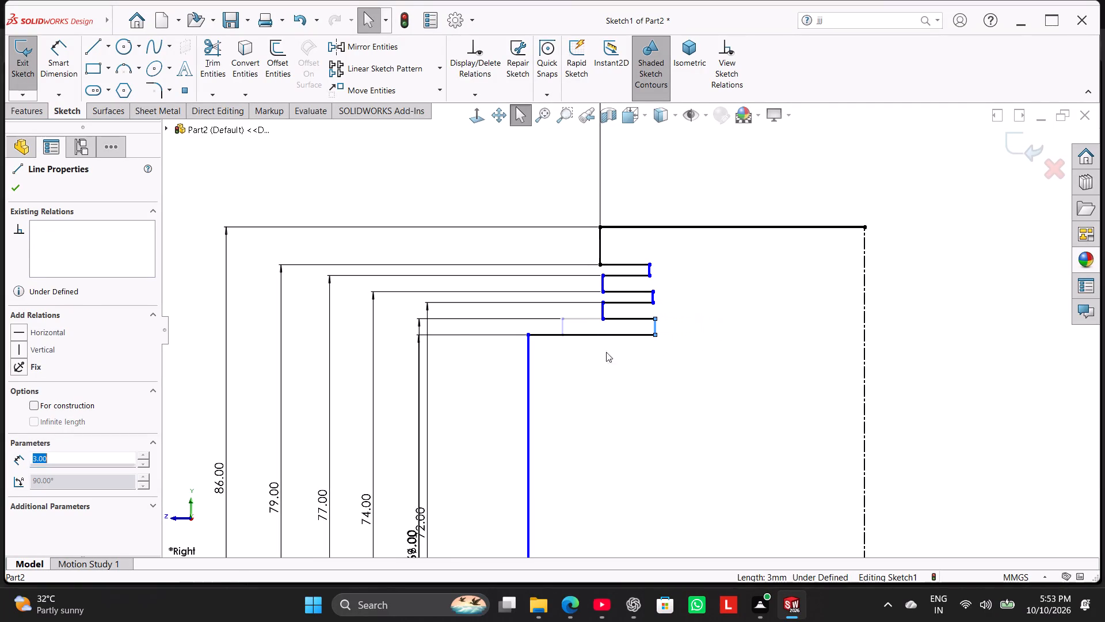
{"action": "left_click_drag", "start_coordinate": [528, 358], "coordinate": [604, 364]}
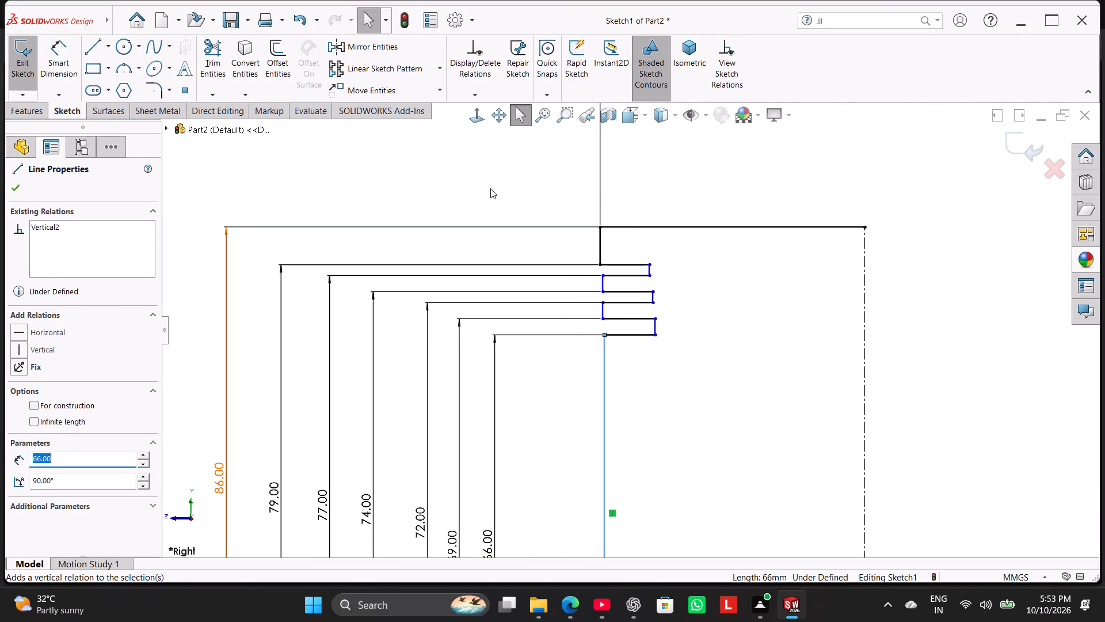
{"action": "left_click", "coordinate": [478, 170]}
Add a diameter dimension from the top groove's floor across the centerline and set it to 90 mm.
{"action": "left_click_drag", "start_coordinate": [70, 54], "coordinate": [78, 60]}
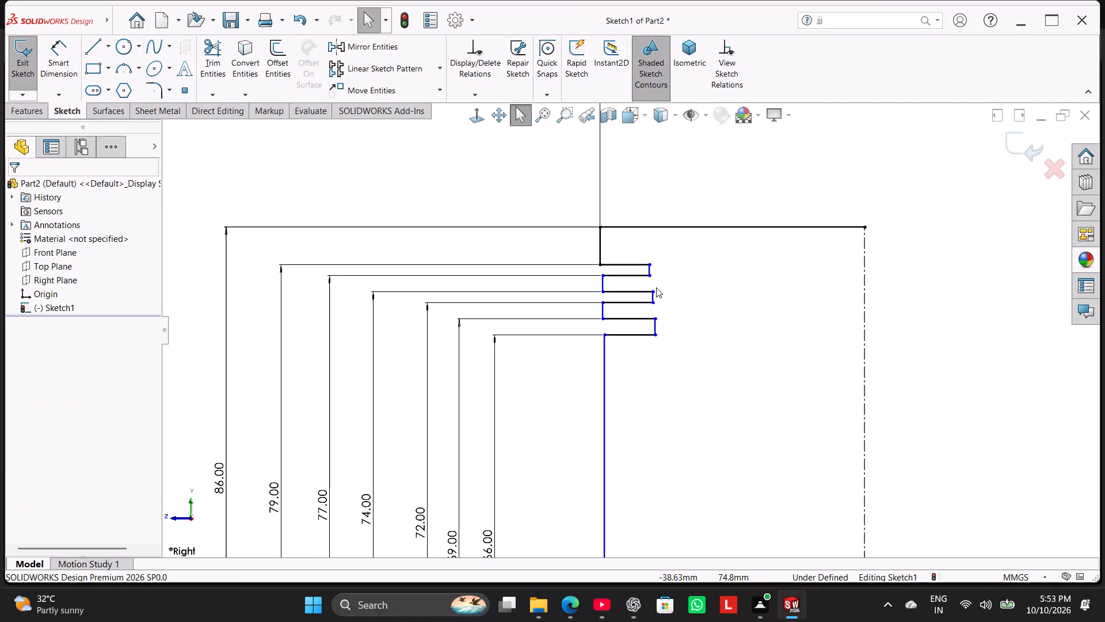
{"action": "left_click", "coordinate": [60, 50]}
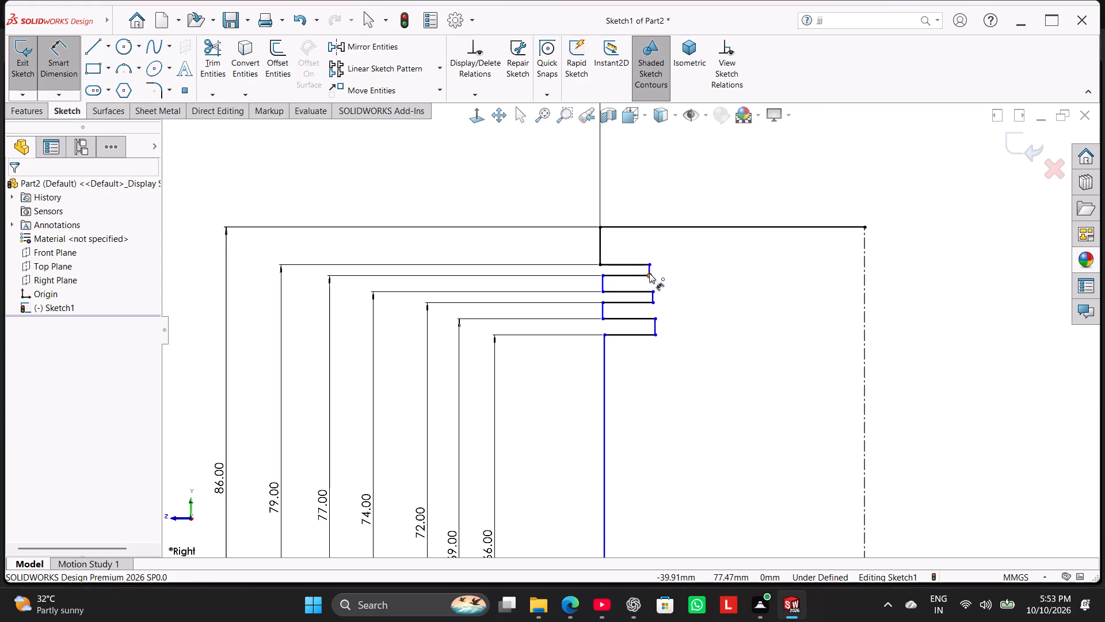
{"action": "left_click", "coordinate": [649, 271]}
{"action": "left_click", "coordinate": [867, 294]}
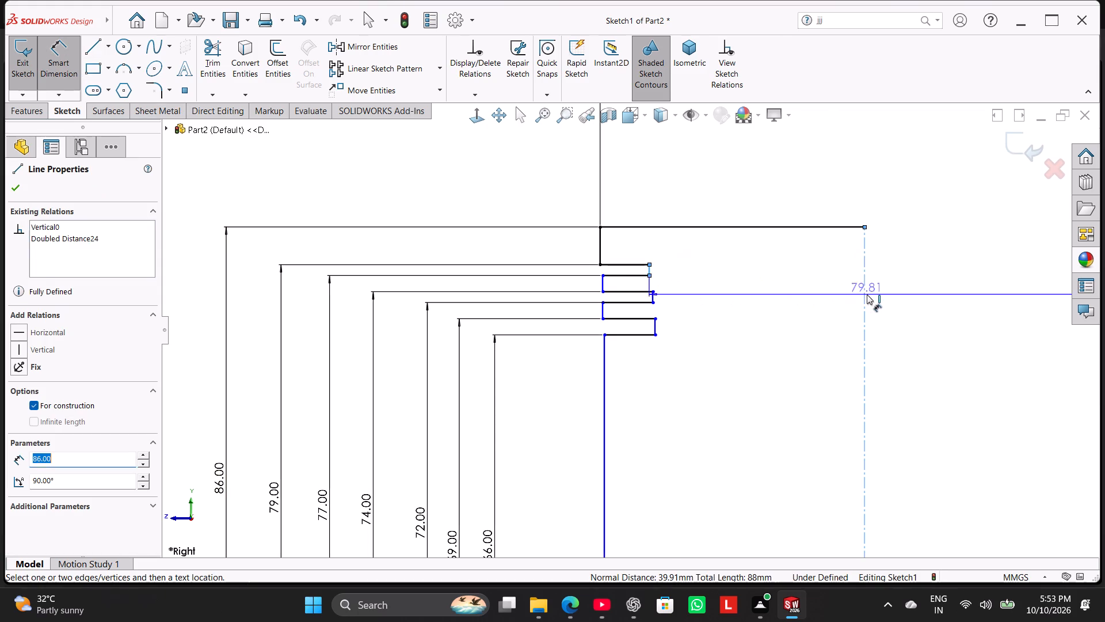
{"action": "scroll", "coordinate": [895, 226], "scroll_direction": "up", "scroll_amount": 4}
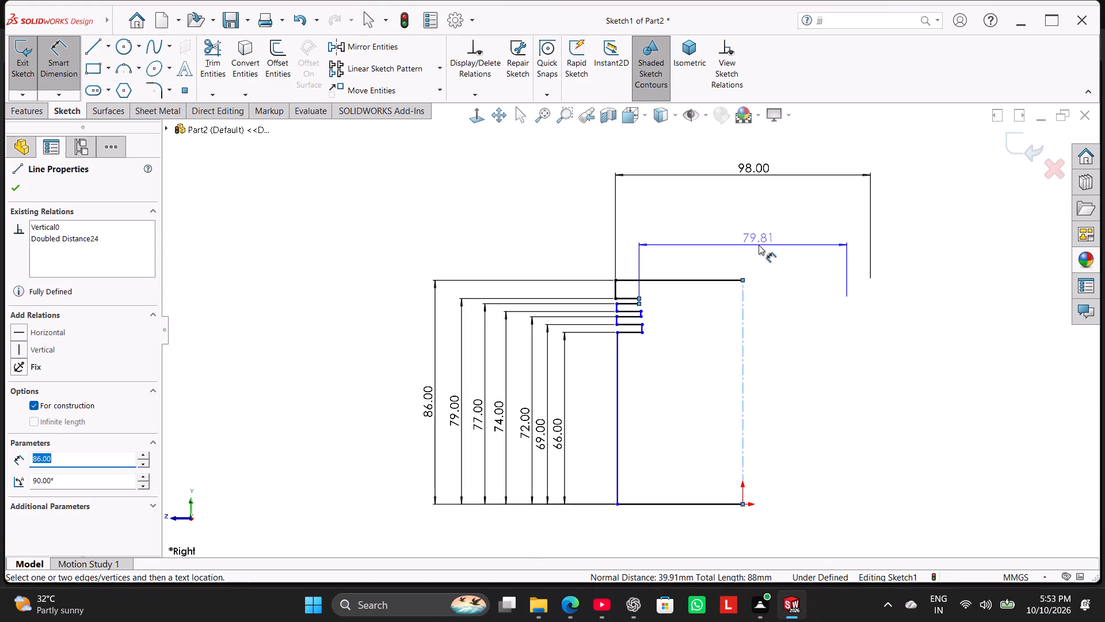
{"action": "left_click", "coordinate": [752, 212]}
{"action": "type", "text": "90"}
{"action": "key", "text": "Return"}
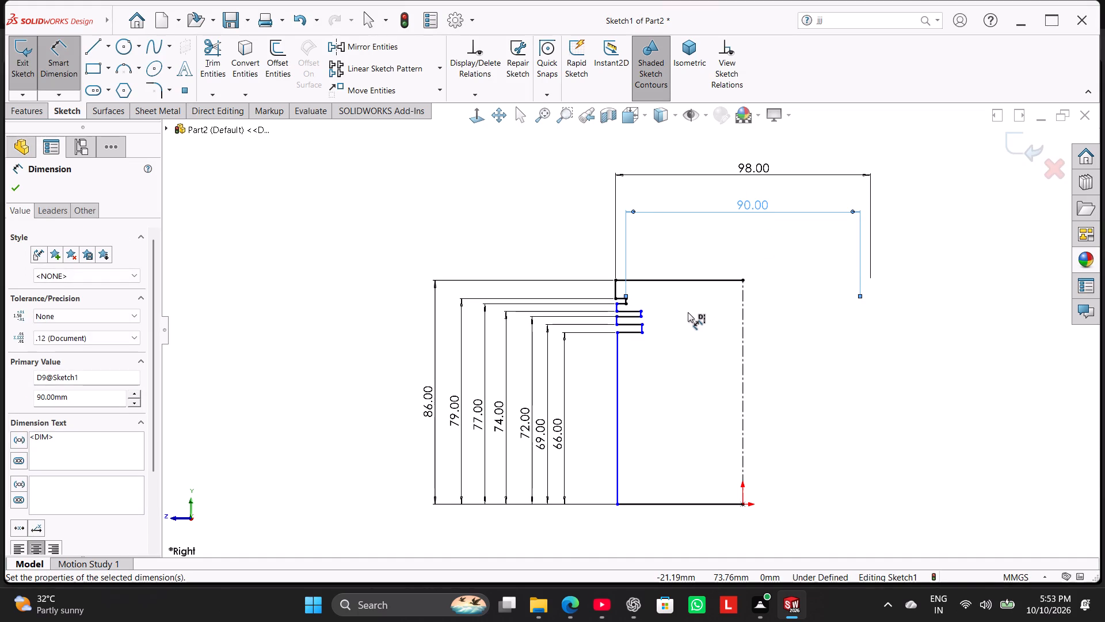
{"action": "right_click", "coordinate": [460, 204]}
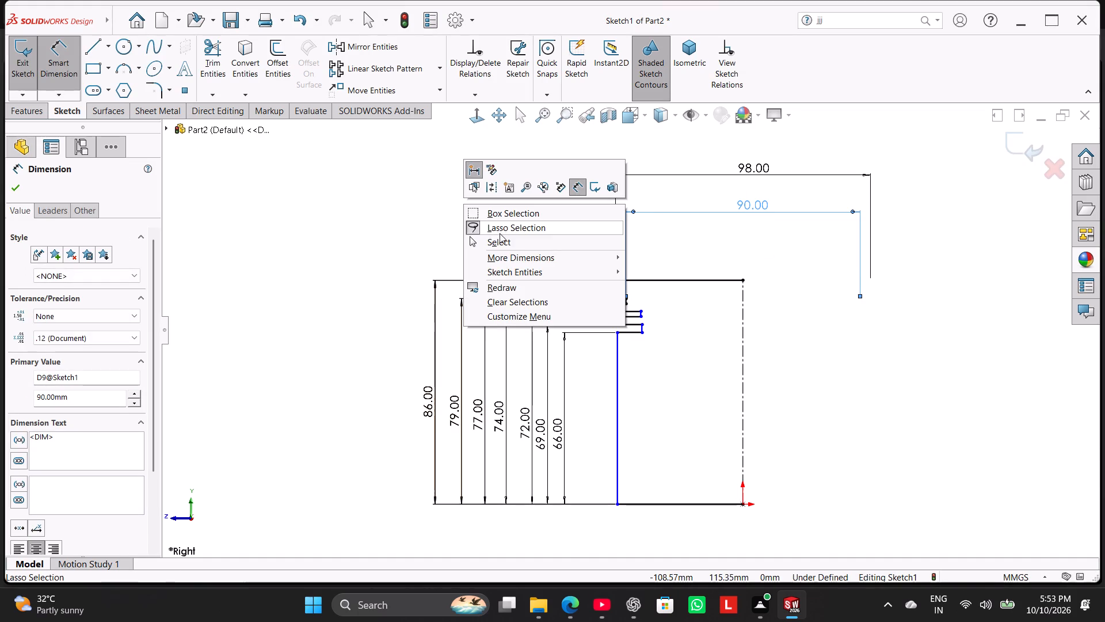
{"action": "left_click", "coordinate": [506, 238]}
Reposition the 90 mm and 98 mm diameter dimensions closer to the profile, with the 98 mm one outermost.
{"action": "left_click_drag", "start_coordinate": [762, 211], "coordinate": [768, 241]}
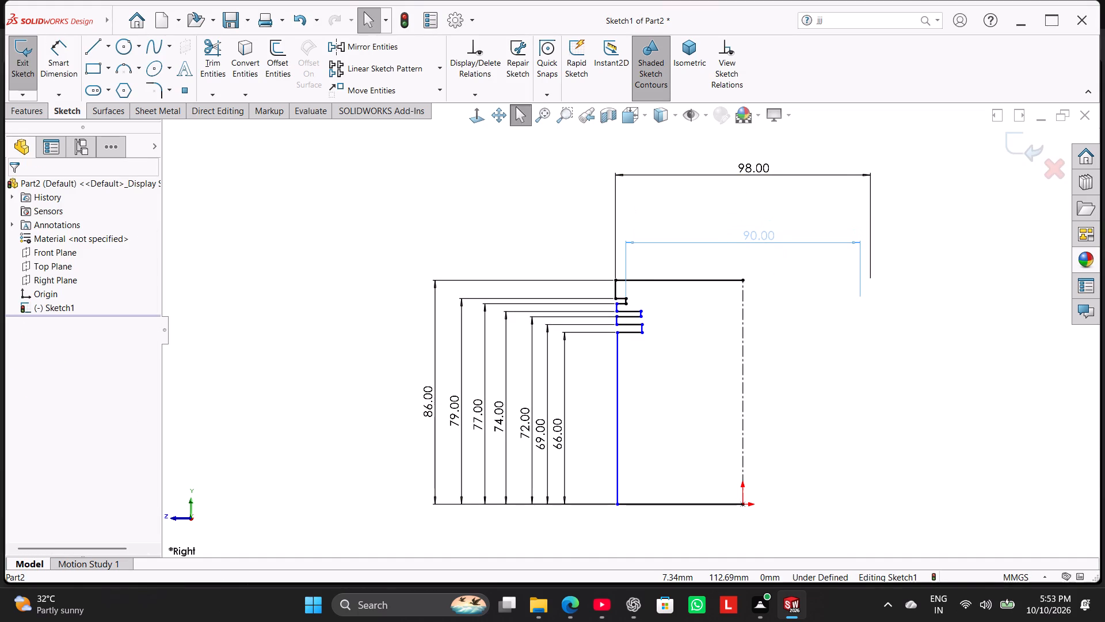
{"action": "left_click_drag", "start_coordinate": [752, 168], "coordinate": [759, 202]}
{"action": "right_click", "coordinate": [542, 198]}
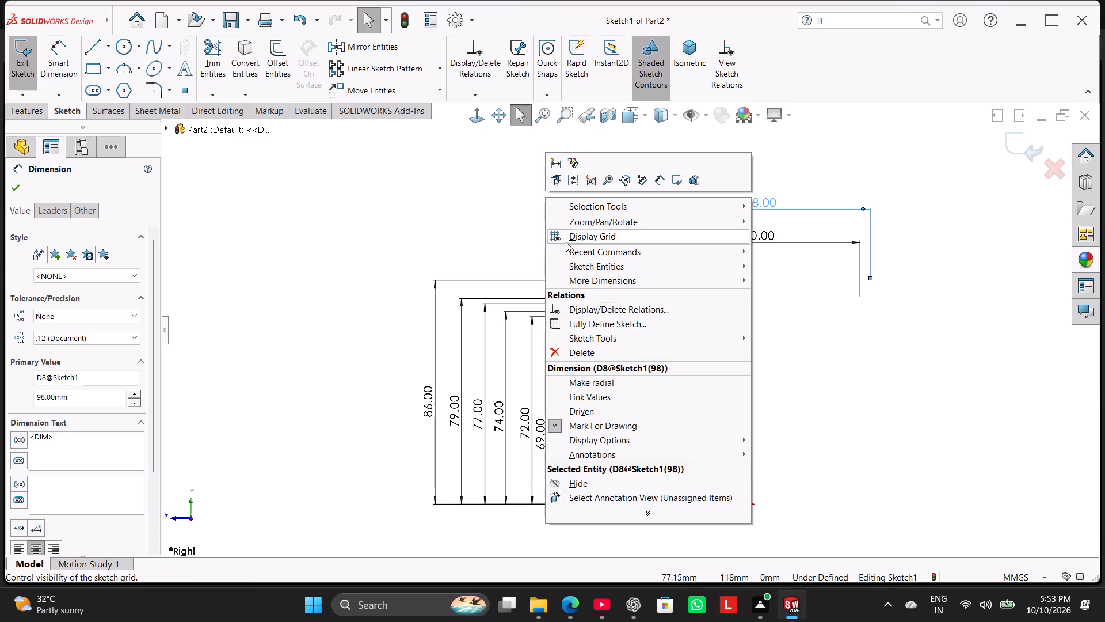
{"action": "left_click", "coordinate": [452, 223]}
Make the vertical floor lines of all three grooves collinear.
{"action": "scroll", "coordinate": [633, 312], "scroll_direction": "down", "scroll_amount": 8}
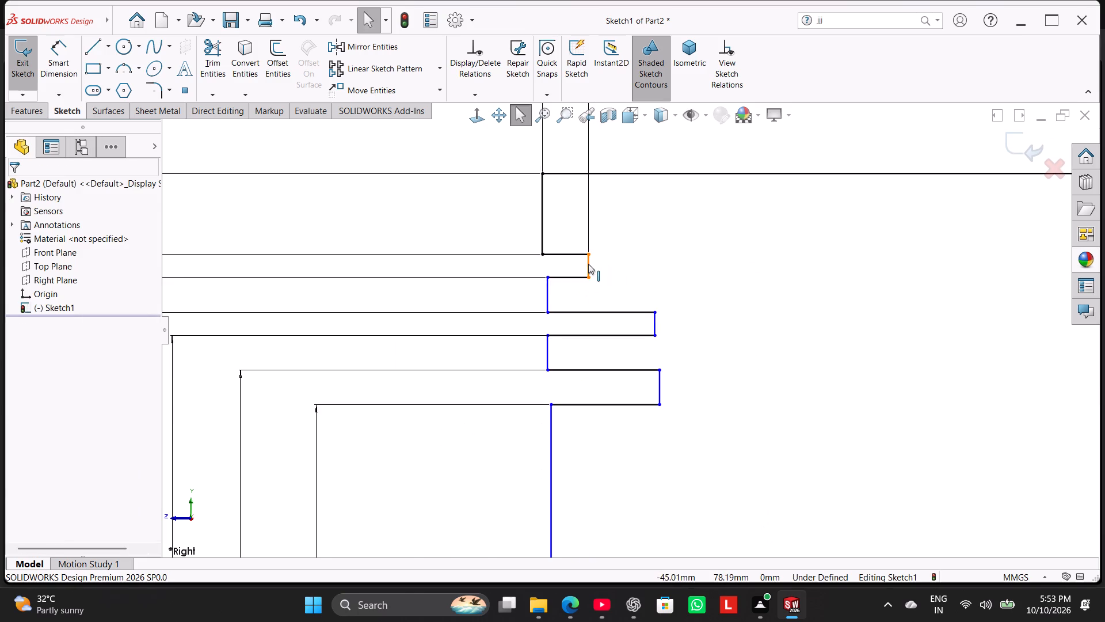
{"action": "left_click", "coordinate": [588, 264]}
{"action": "left_click", "coordinate": [654, 325], "text": "ctrl"}
{"action": "left_click", "coordinate": [660, 379], "text": "ctrl"}
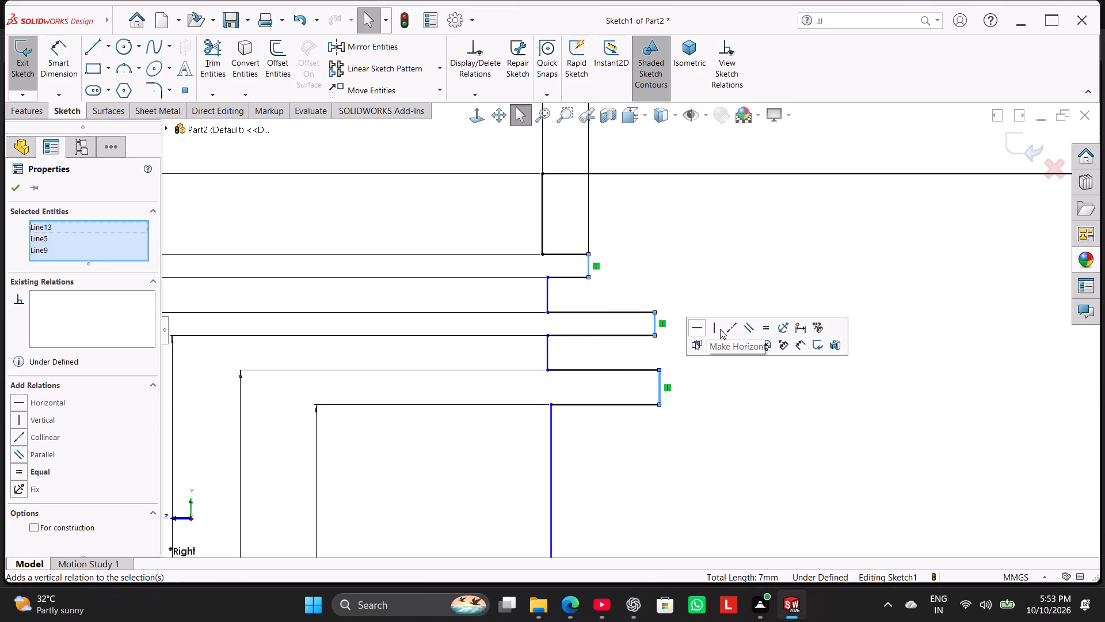
{"action": "left_click", "coordinate": [727, 329]}
{"action": "left_click", "coordinate": [677, 272]}
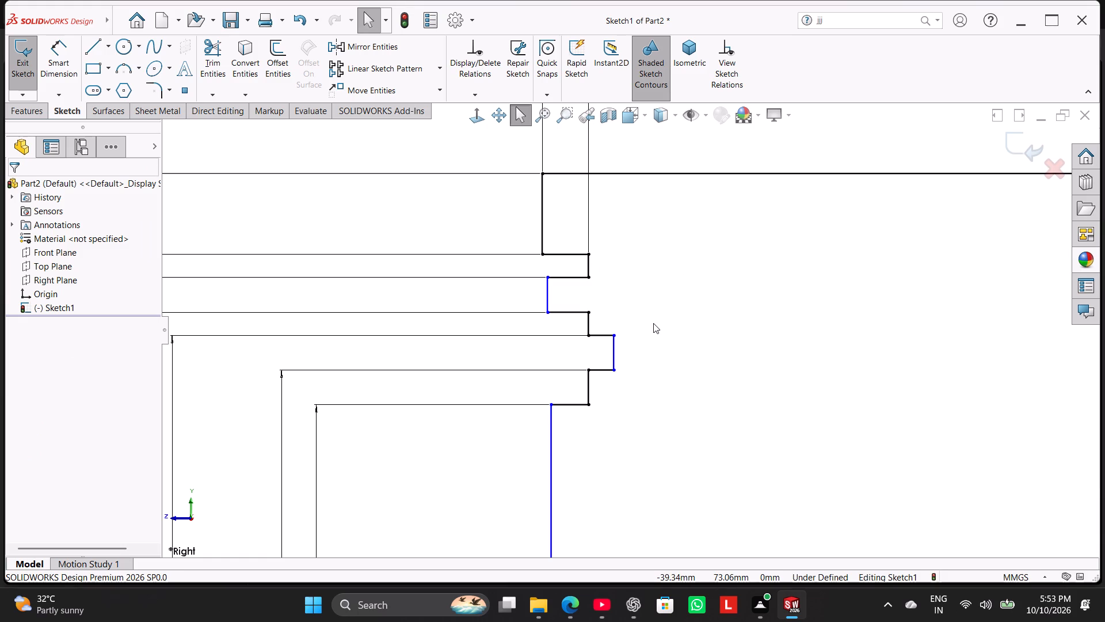
Make the two land lines between the grooves collinear with the long side line below the lowest groove.
{"action": "left_click", "coordinate": [614, 348], "text": "ctrl"}
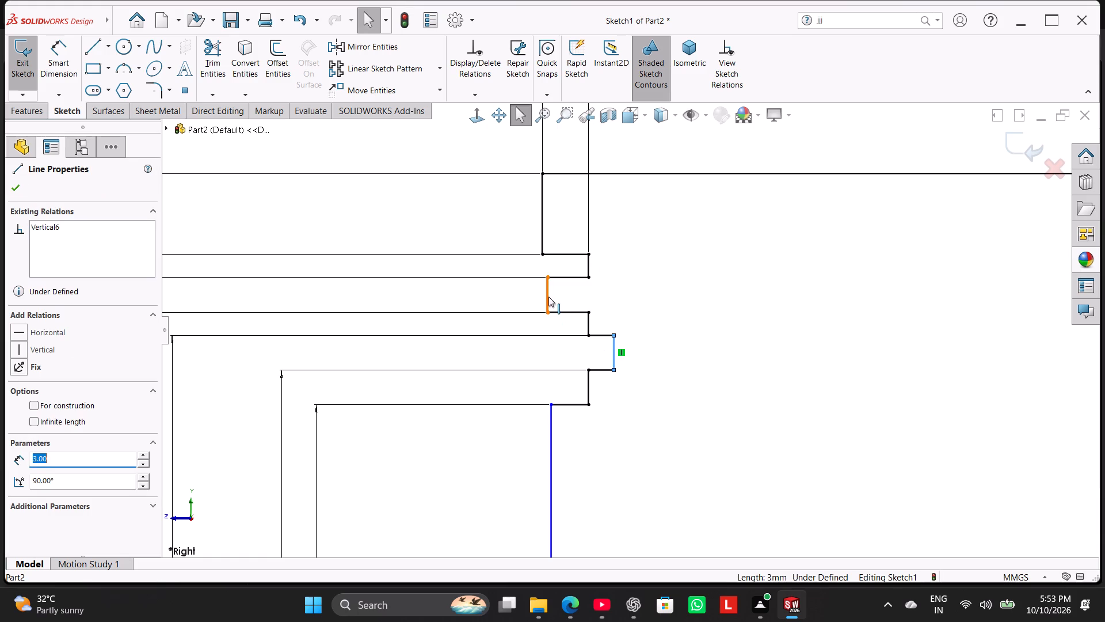
{"action": "left_click", "coordinate": [548, 297], "text": "ctrl"}
{"action": "left_click", "coordinate": [551, 437], "text": "ctrl"}
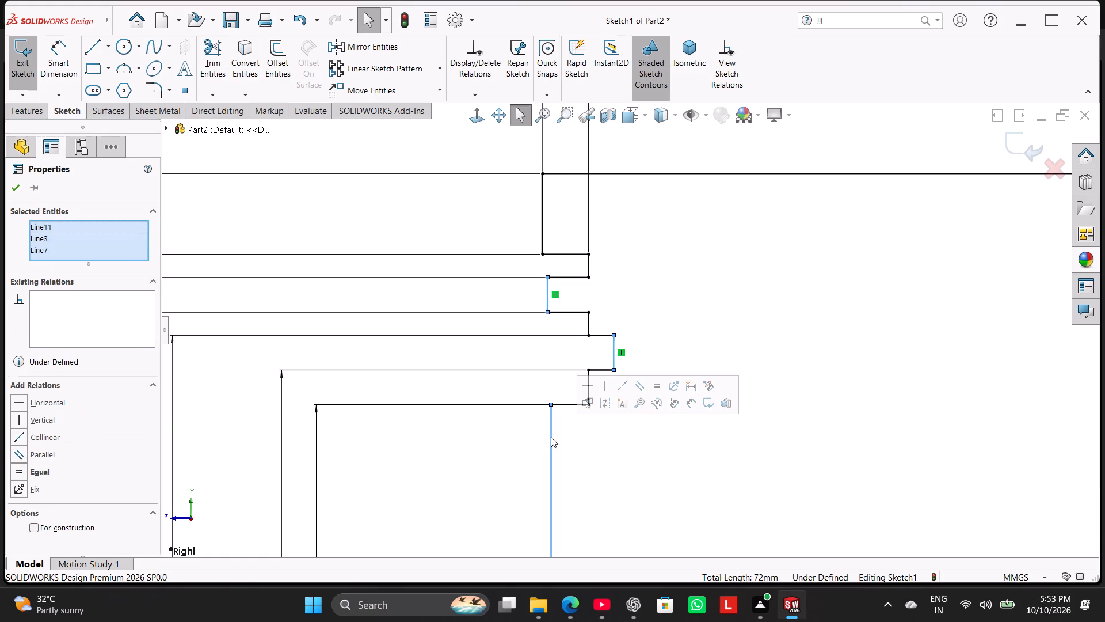
{"action": "left_click", "coordinate": [621, 387]}
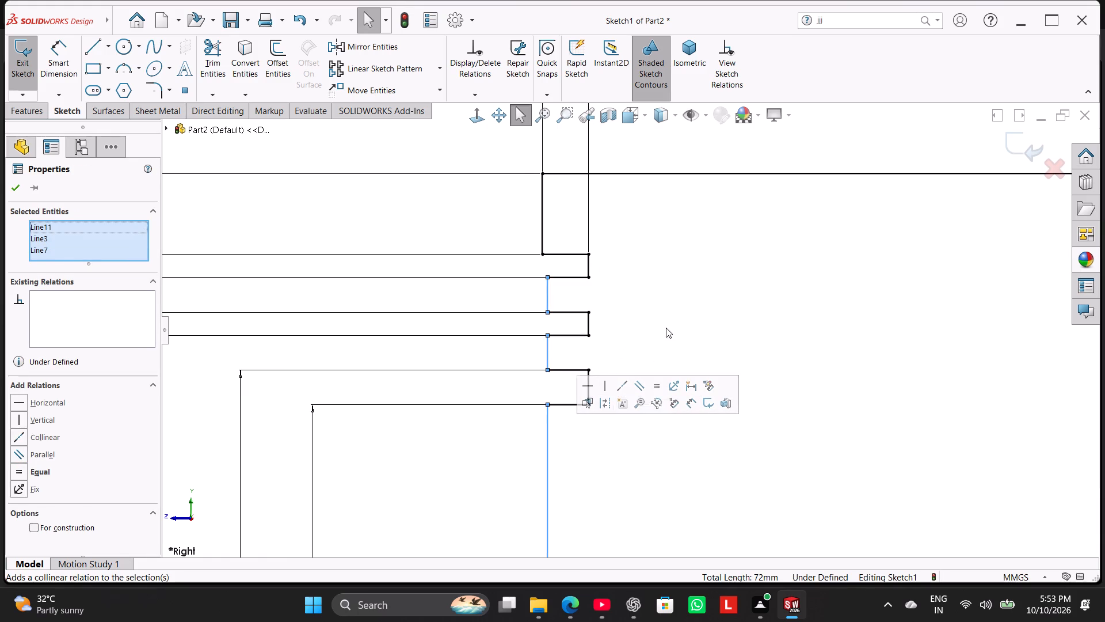
{"action": "left_click", "coordinate": [680, 293]}
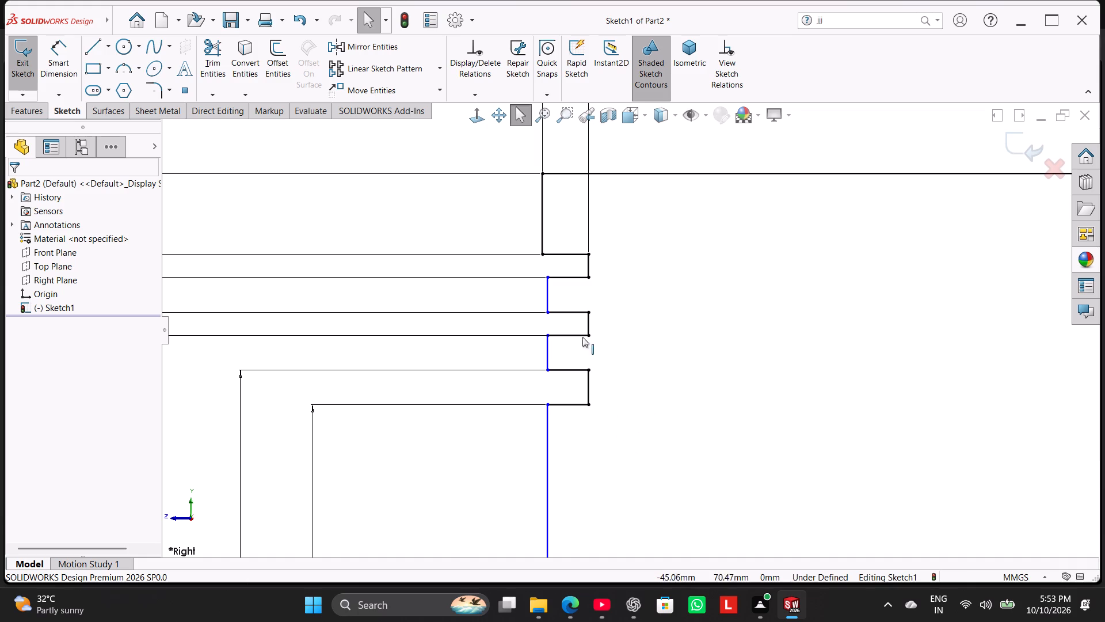
Make the land below the top groove collinear with the outer vertical line above that groove.
{"action": "left_click", "coordinate": [543, 234], "text": "ctrl"}
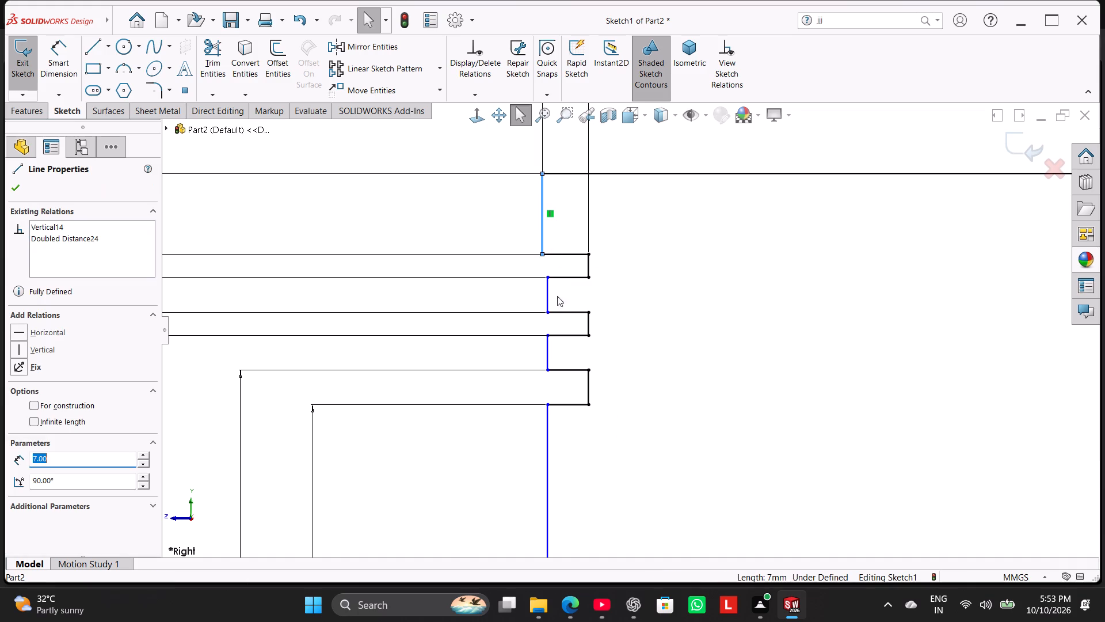
{"action": "left_click", "coordinate": [548, 299], "text": "ctrl"}
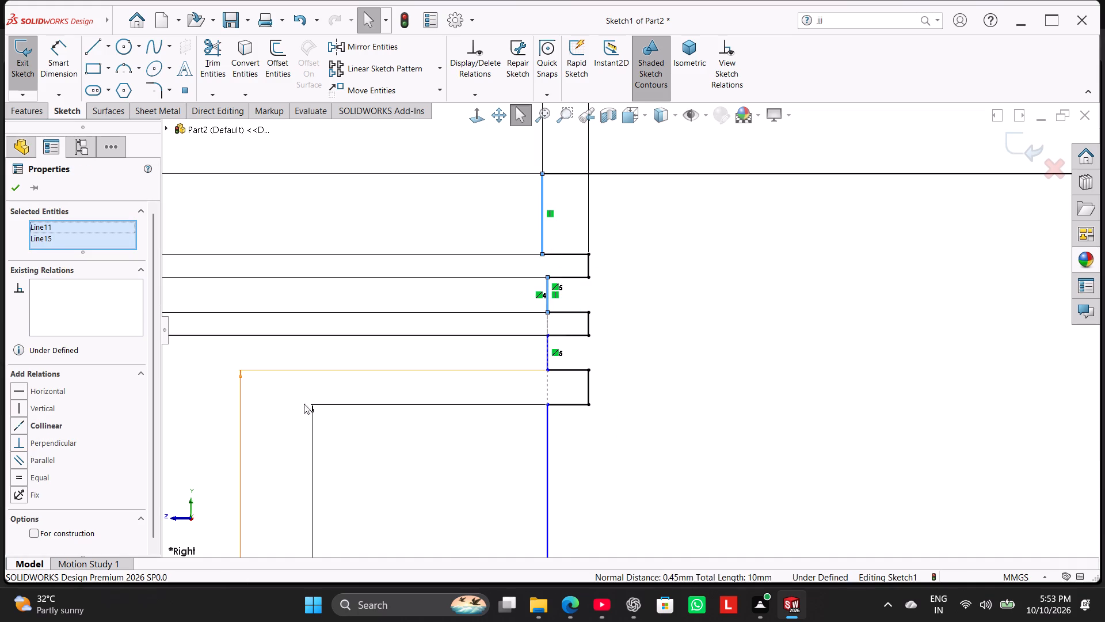
{"action": "left_click", "coordinate": [56, 424]}
{"action": "left_click", "coordinate": [695, 433]}
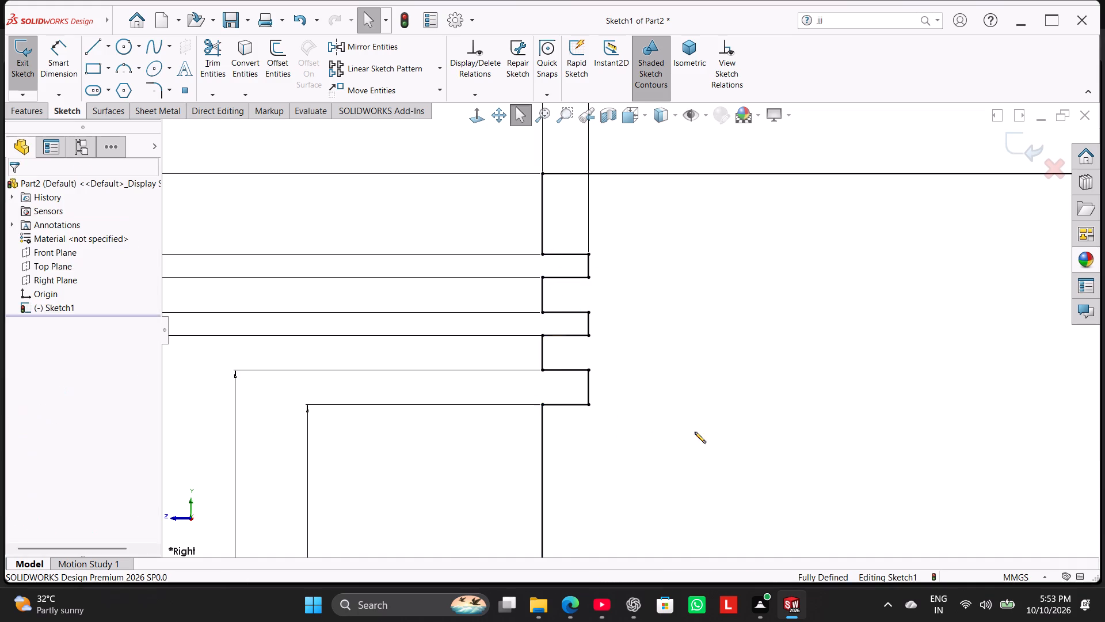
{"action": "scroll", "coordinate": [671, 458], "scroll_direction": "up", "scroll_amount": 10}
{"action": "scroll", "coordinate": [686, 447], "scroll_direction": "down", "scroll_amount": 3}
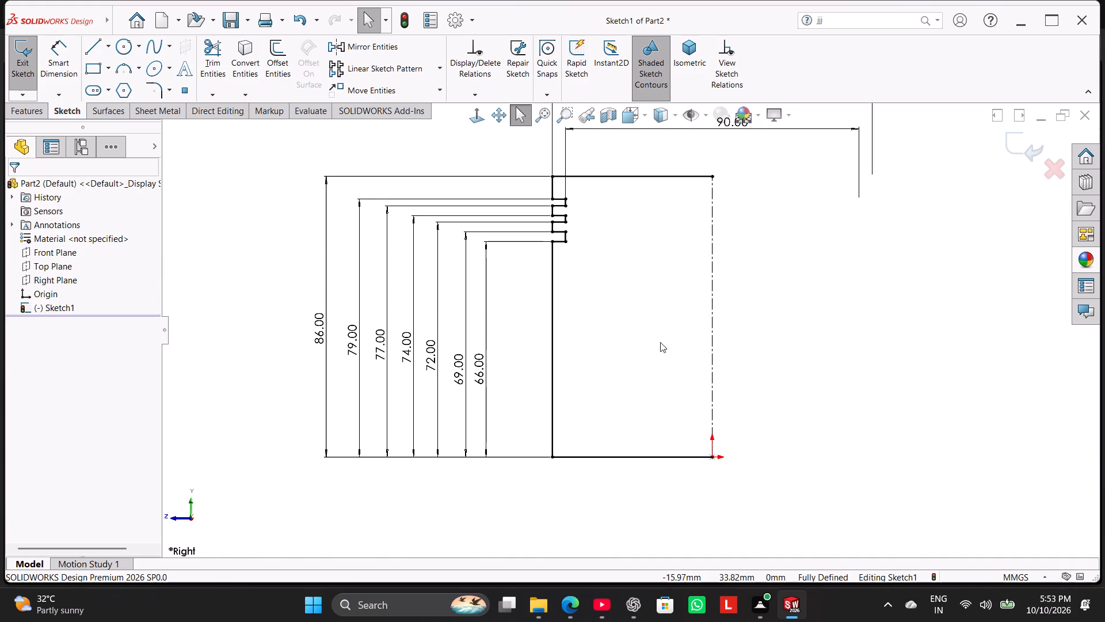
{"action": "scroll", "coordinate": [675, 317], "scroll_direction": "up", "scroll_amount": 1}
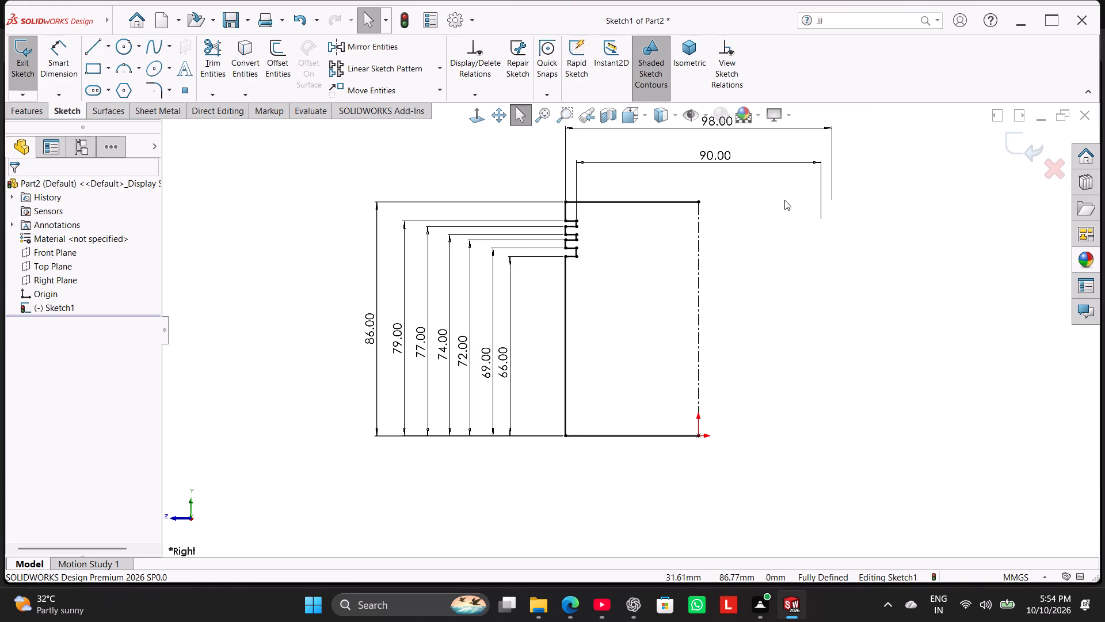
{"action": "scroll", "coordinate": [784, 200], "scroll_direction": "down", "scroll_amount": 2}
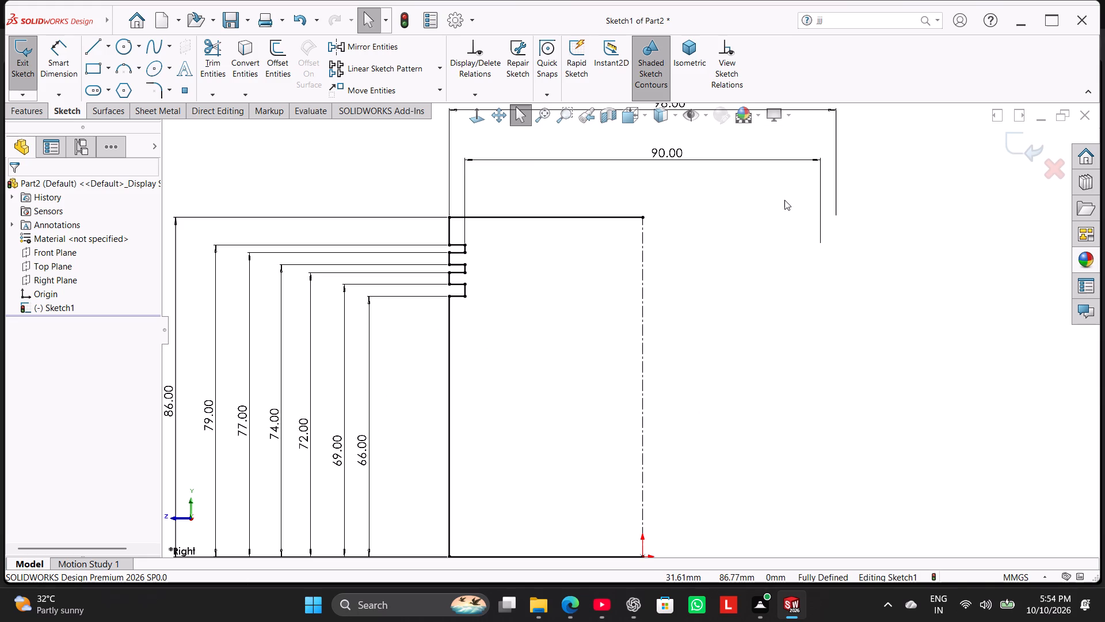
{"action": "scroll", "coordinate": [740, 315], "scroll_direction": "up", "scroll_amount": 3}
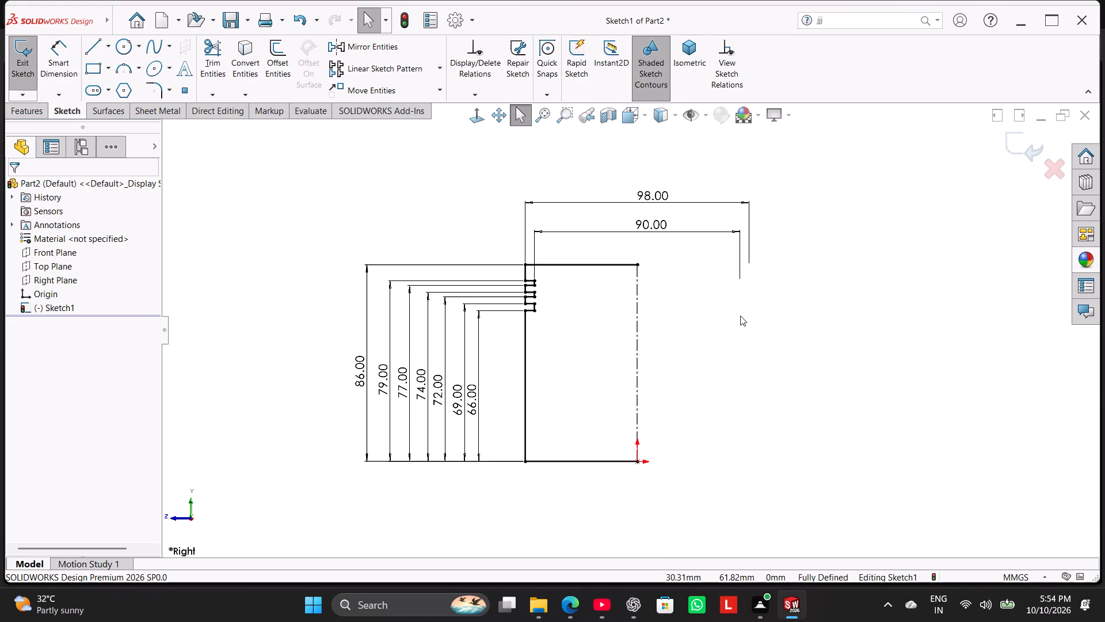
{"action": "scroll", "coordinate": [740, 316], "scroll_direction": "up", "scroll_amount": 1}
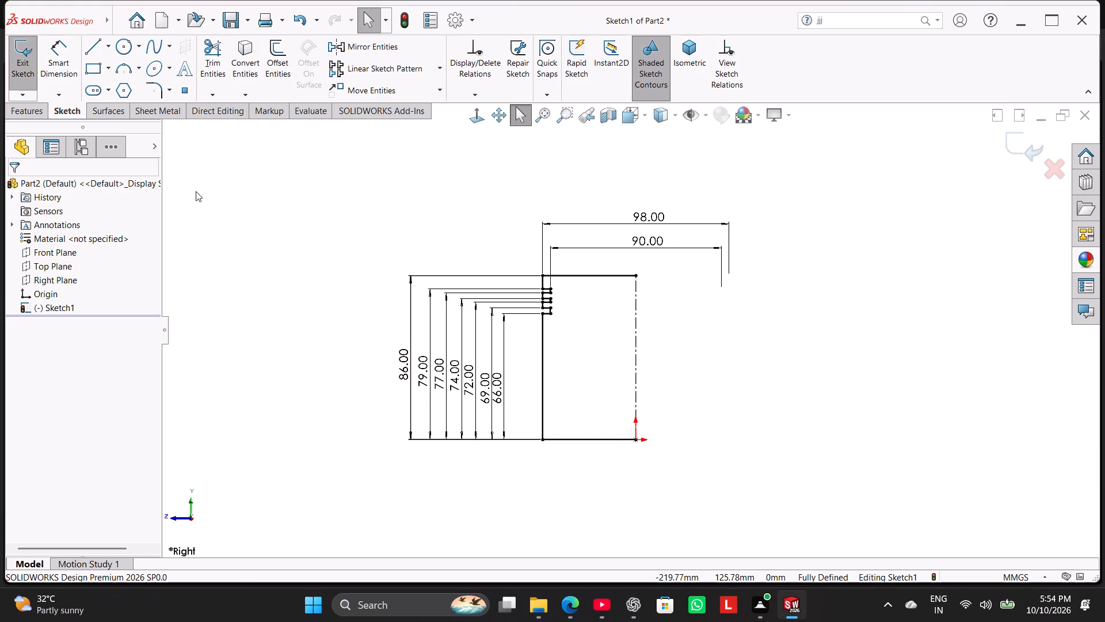
Start a Revolved Boss/Base of the profile about the vertical centerline through 360 degrees, letting the open sketch be closed automatically.
{"action": "left_click", "coordinate": [28, 116]}
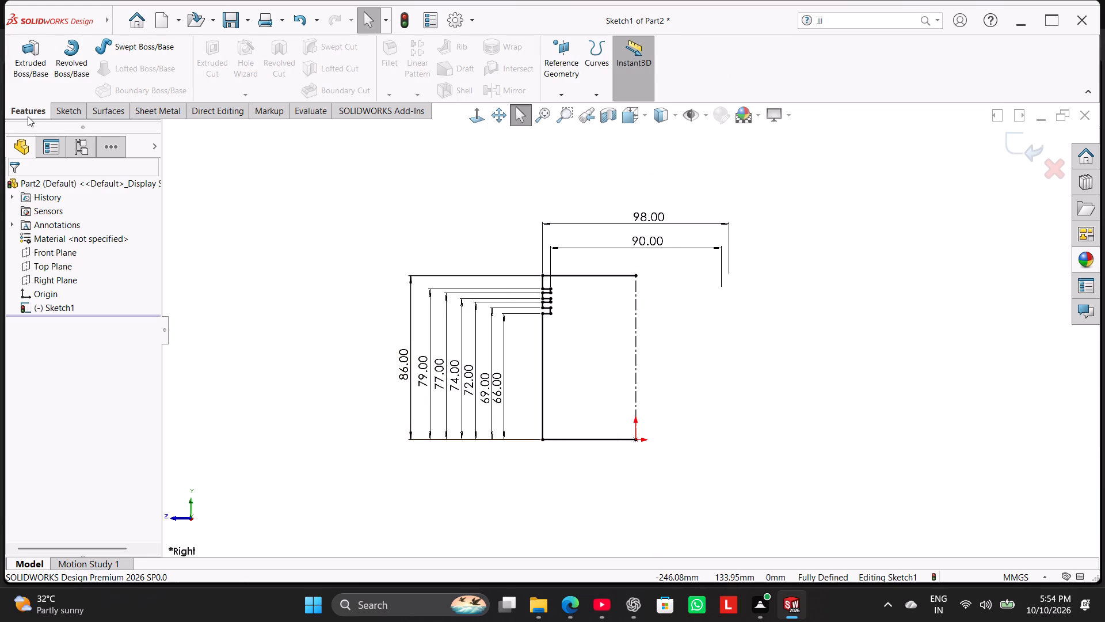
{"action": "left_click", "coordinate": [59, 74]}
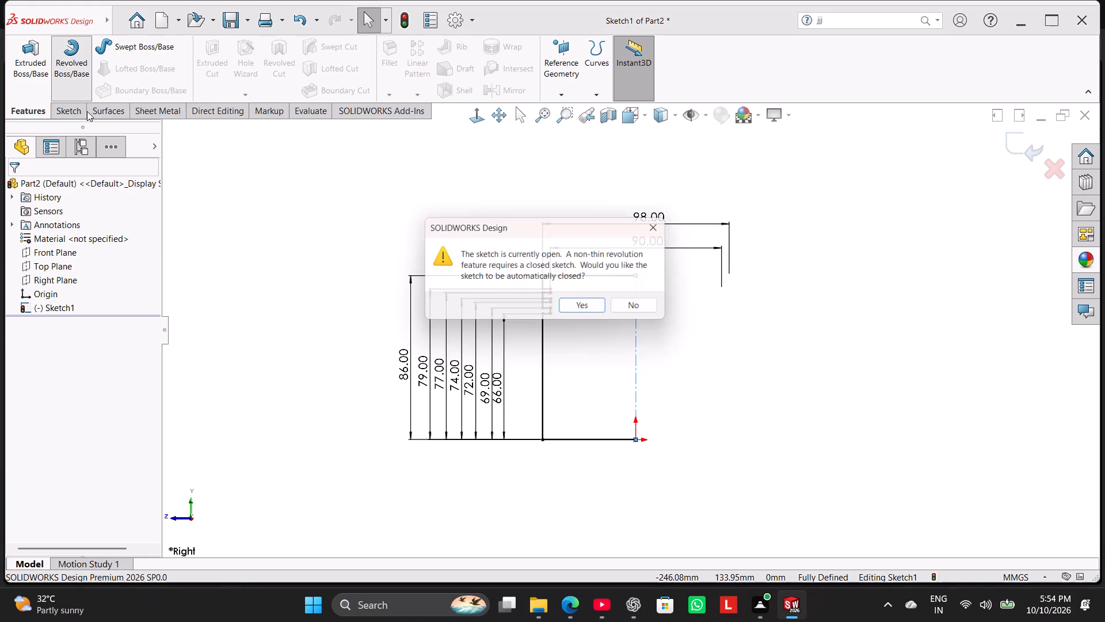
{"action": "left_click", "coordinate": [574, 307]}
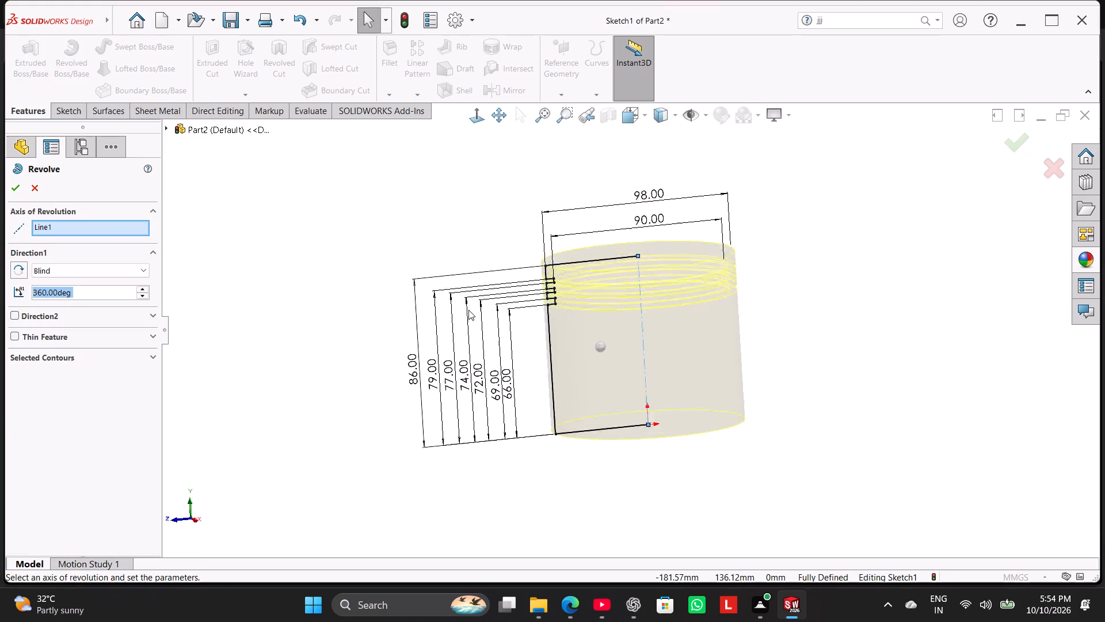
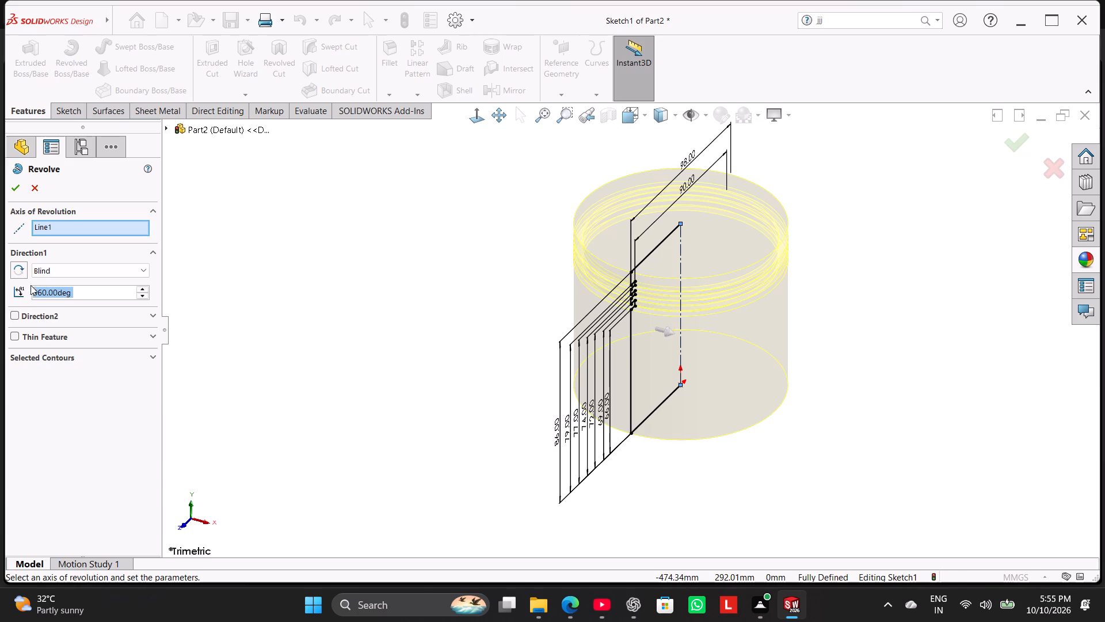
Accept the 360-degree revolve of the grooved profile as a solid body.
{"action": "left_click", "coordinate": [18, 183]}
{"action": "left_click", "coordinate": [235, 318]}
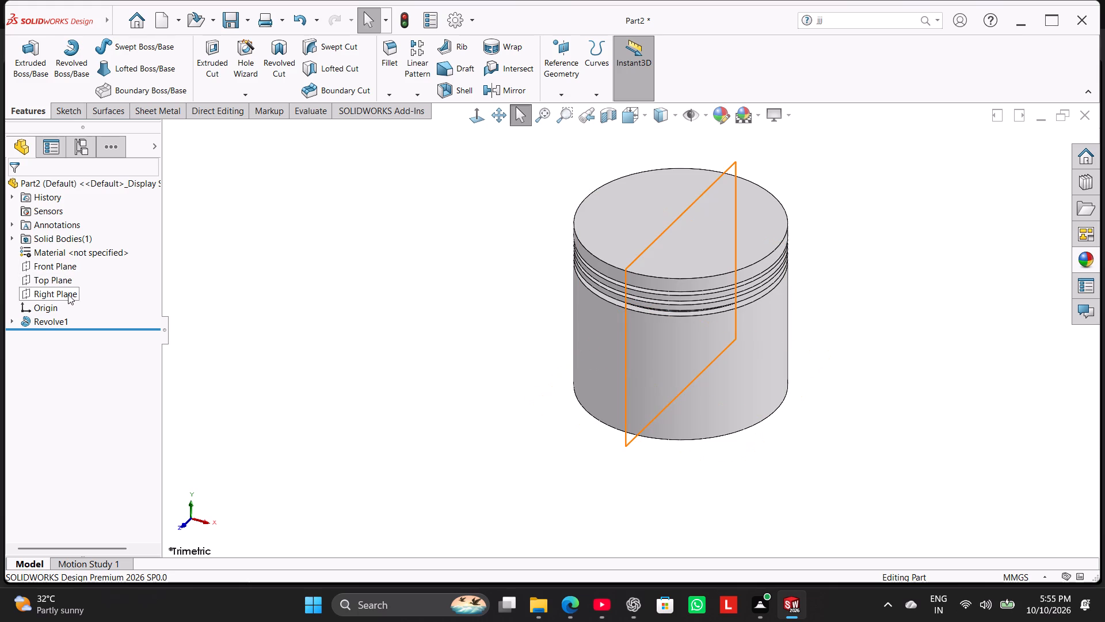
Start a sketch on the Front Plane and draw a circle about 31 mm in diameter, centred about 36 mm above the origin.
{"action": "left_click", "coordinate": [63, 264]}
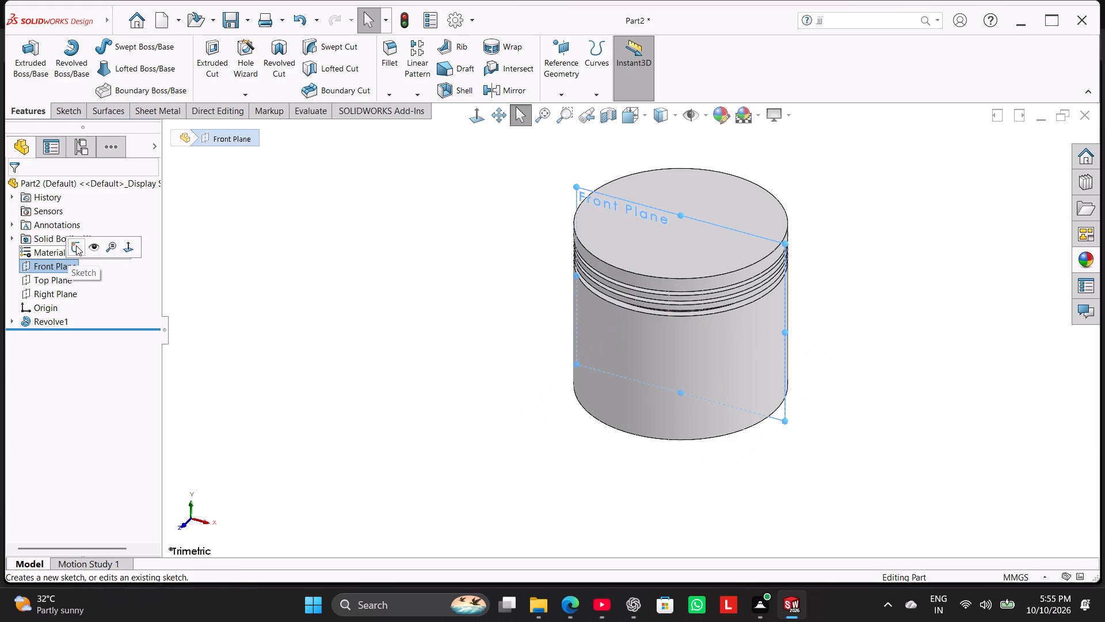
{"action": "left_click", "coordinate": [76, 245]}
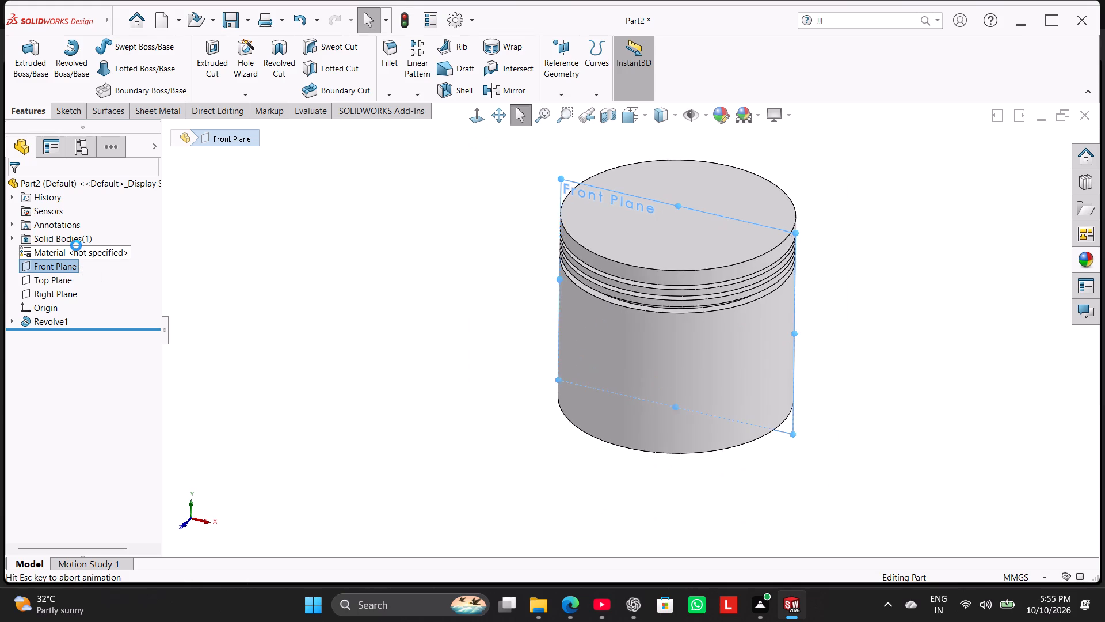
{"action": "left_click", "coordinate": [249, 252]}
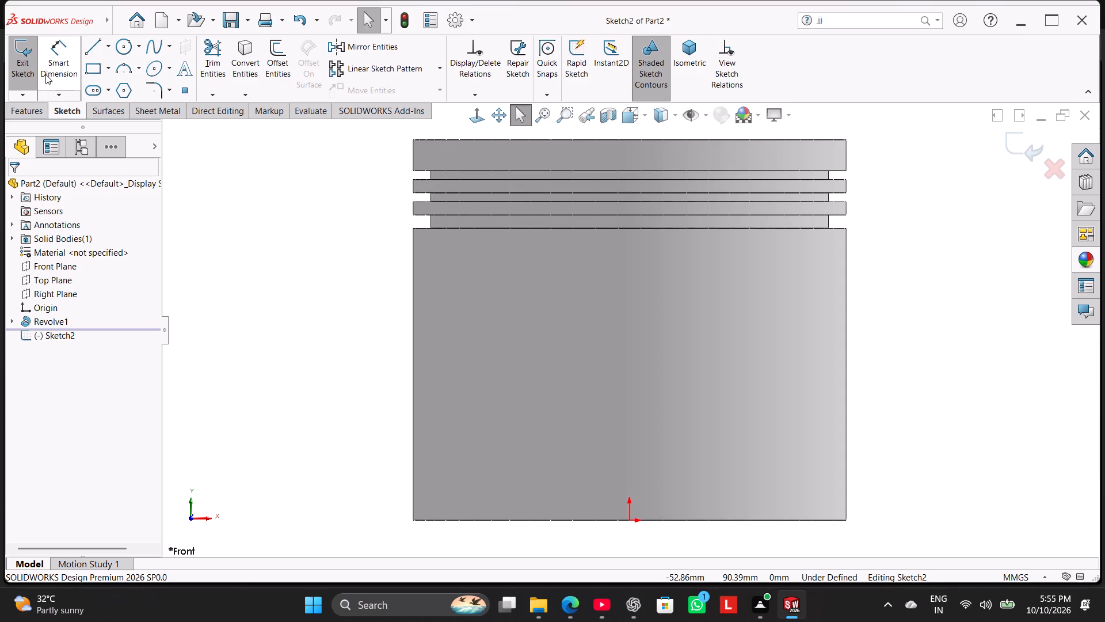
{"action": "left_click", "coordinate": [128, 43]}
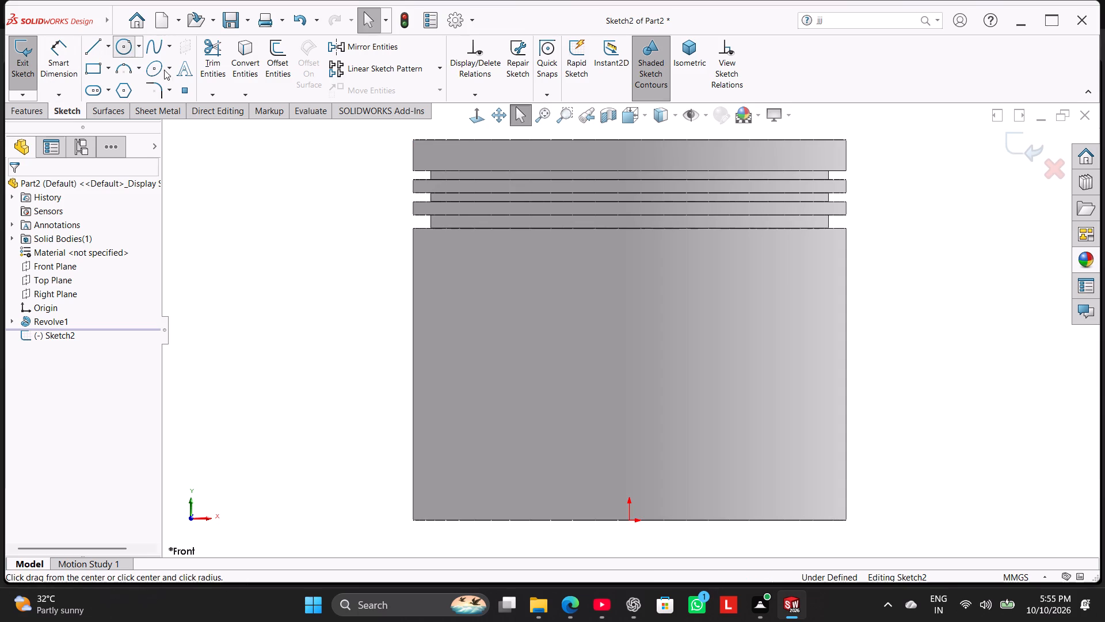
{"action": "left_click", "coordinate": [626, 359]}
{"action": "left_click", "coordinate": [653, 421]}
{"action": "right_click", "coordinate": [331, 317]}
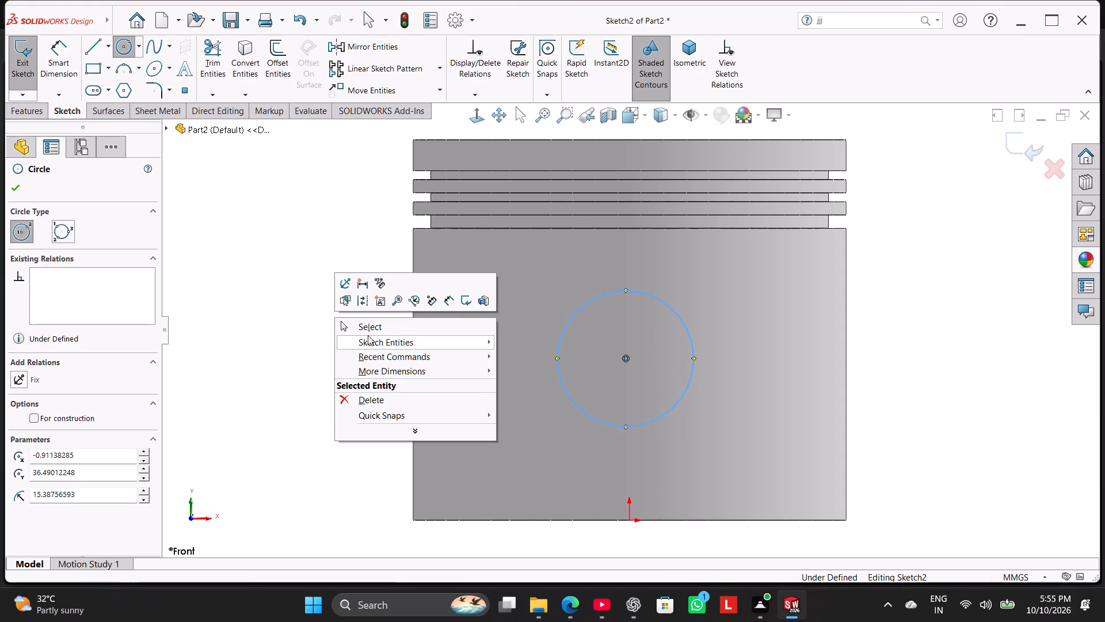
{"action": "left_click", "coordinate": [365, 327]}
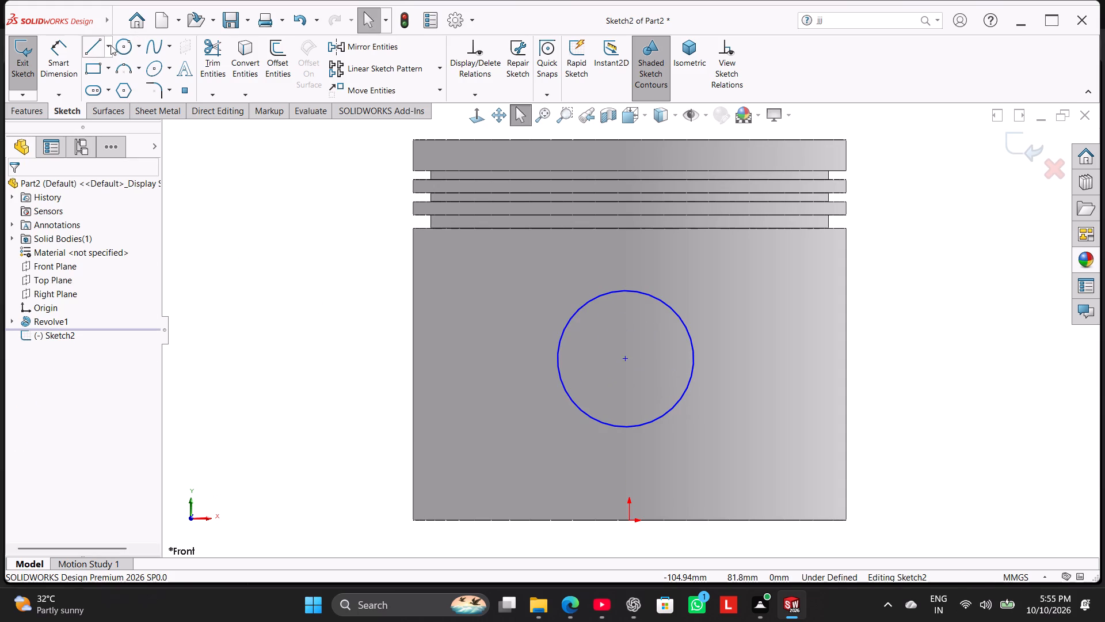
Draw a centerline about 34.5 mm long from the origin up to just below the circle's centre.
{"action": "left_click", "coordinate": [109, 41]}
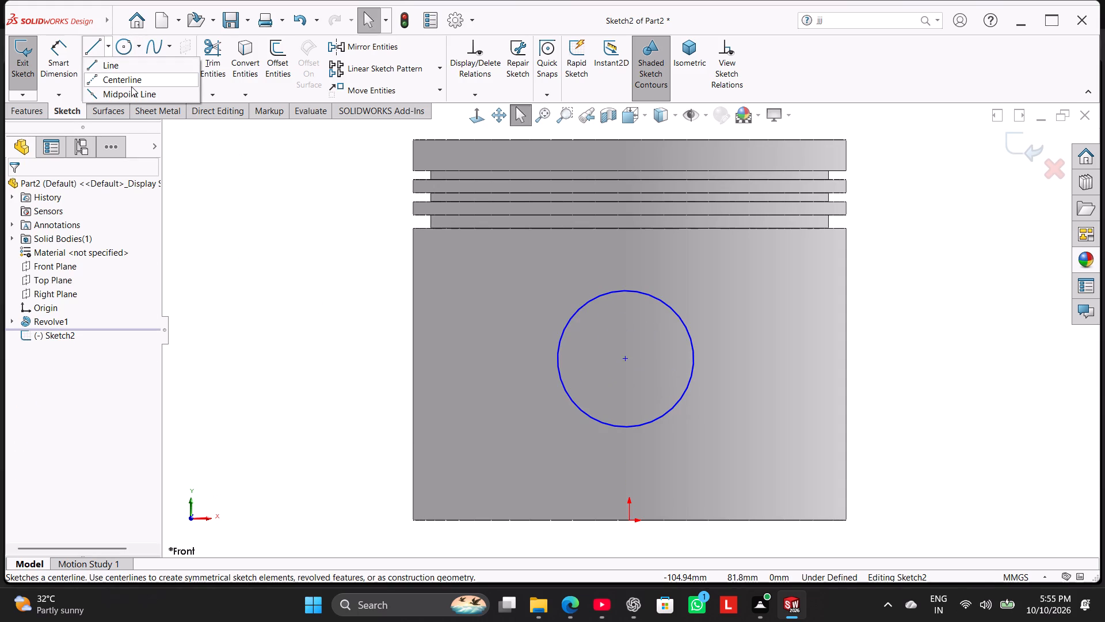
{"action": "left_click", "coordinate": [130, 85]}
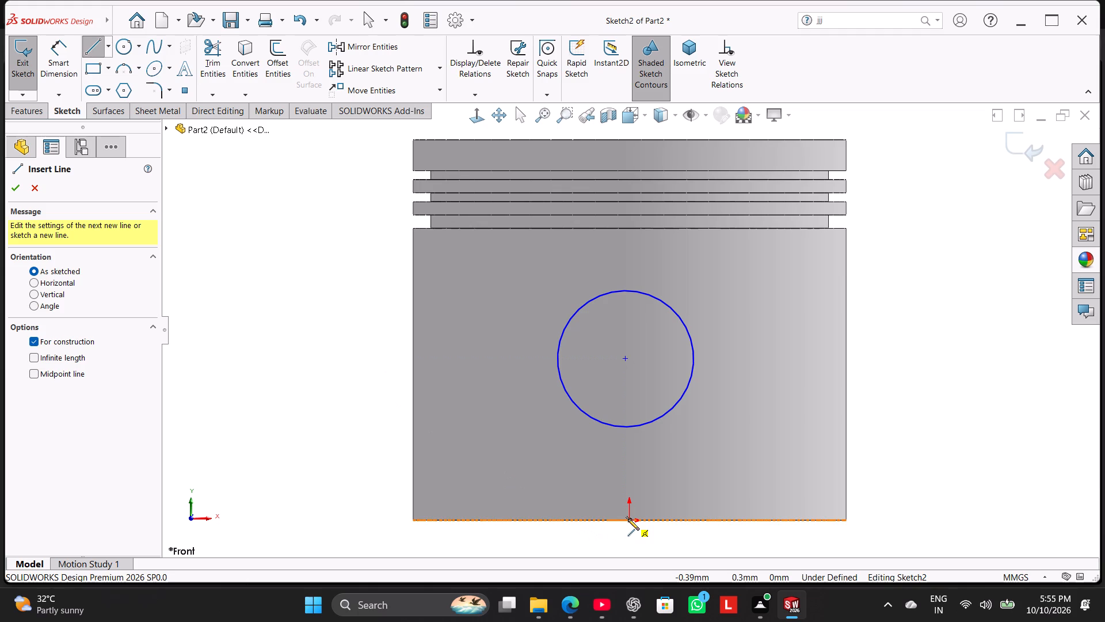
{"action": "left_click", "coordinate": [628, 519]}
{"action": "left_click", "coordinate": [626, 367]}
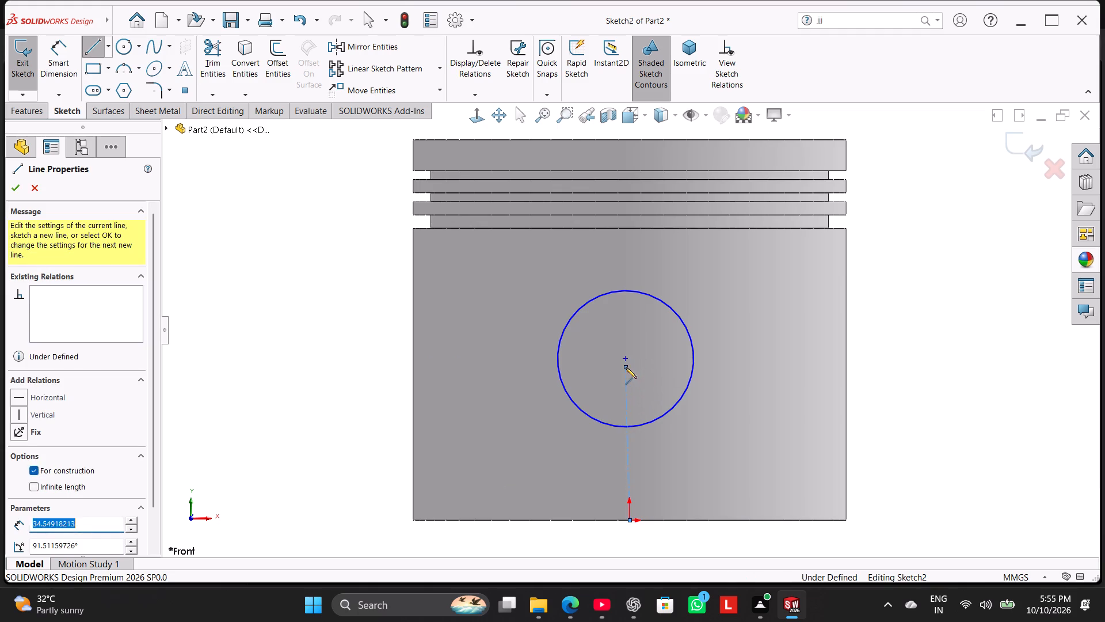
{"action": "right_click", "coordinate": [331, 385]}
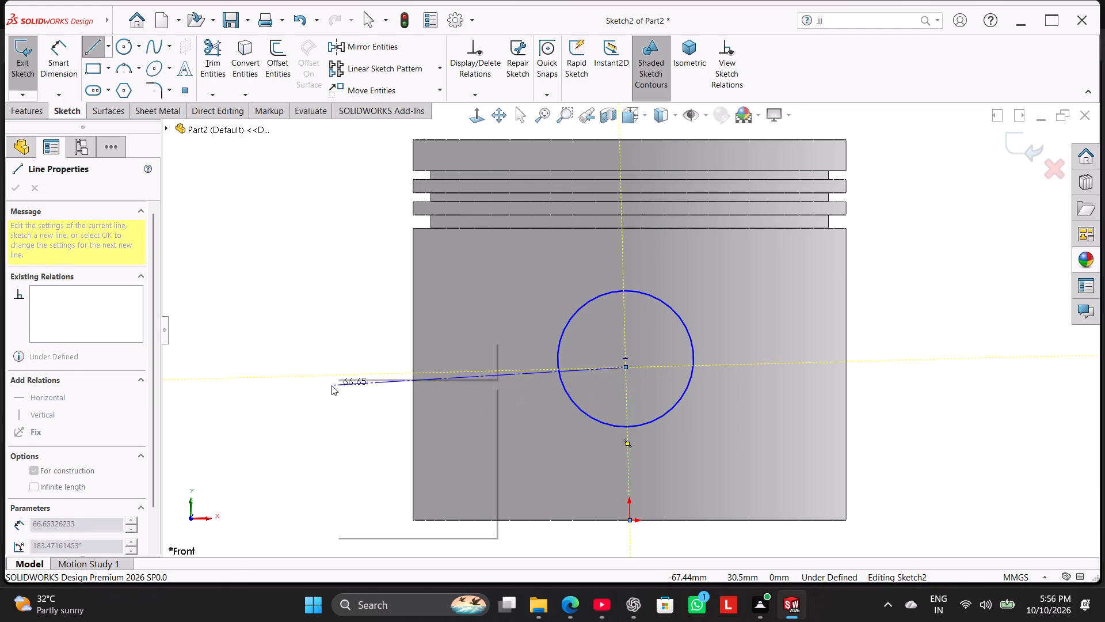
{"action": "left_click", "coordinate": [352, 391]}
Make the circle's centre coincident with the upper endpoint of the centerline.
{"action": "scroll", "coordinate": [627, 375], "scroll_direction": "down", "scroll_amount": 4}
{"action": "left_click", "coordinate": [622, 343], "text": "ctrl"}
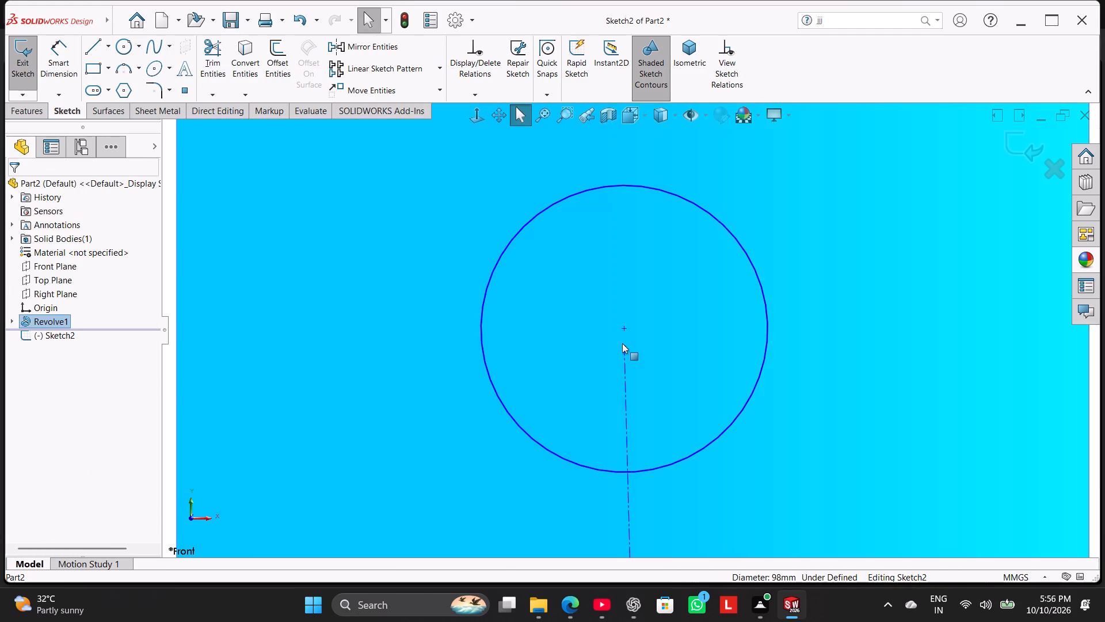
{"action": "scroll", "coordinate": [516, 399], "scroll_direction": "up", "scroll_amount": 5}
{"action": "left_click", "coordinate": [390, 380]}
{"action": "scroll", "coordinate": [666, 346], "scroll_direction": "down", "scroll_amount": 2}
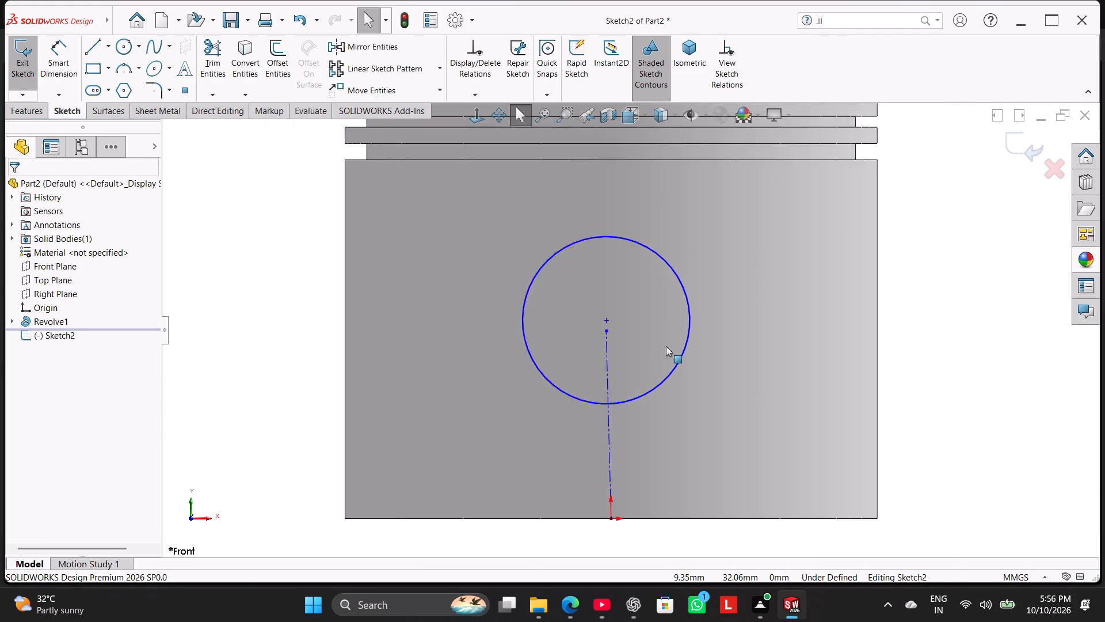
{"action": "scroll", "coordinate": [666, 346], "scroll_direction": "down", "scroll_amount": 2}
{"action": "left_click", "coordinate": [572, 323], "text": "ctrl"}
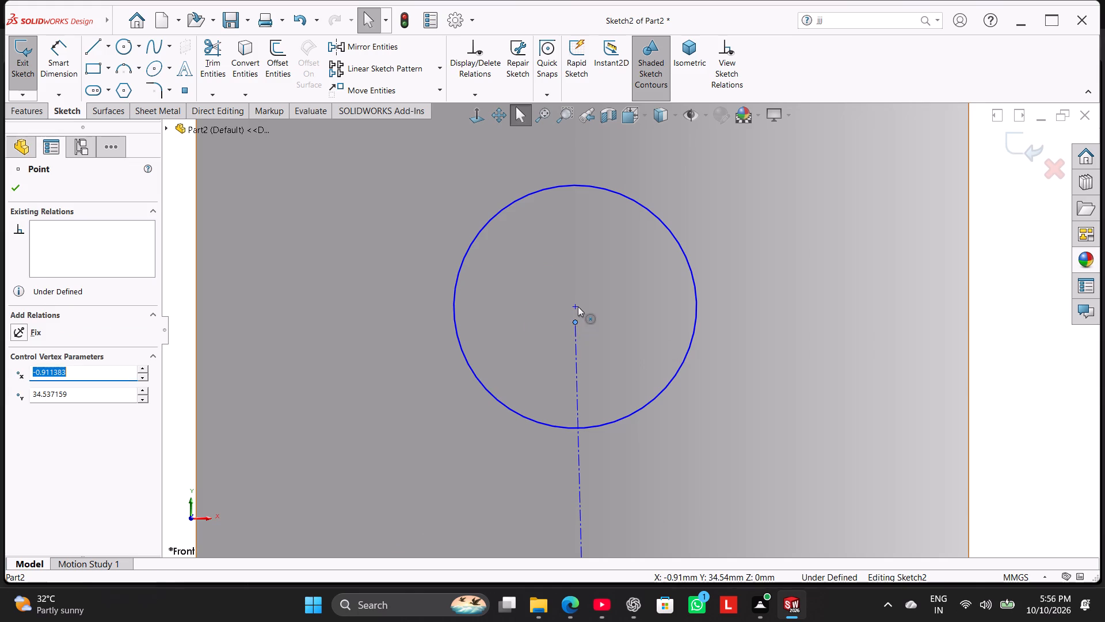
{"action": "left_click", "coordinate": [578, 306], "text": "ctrl"}
{"action": "left_click", "coordinate": [651, 256]}
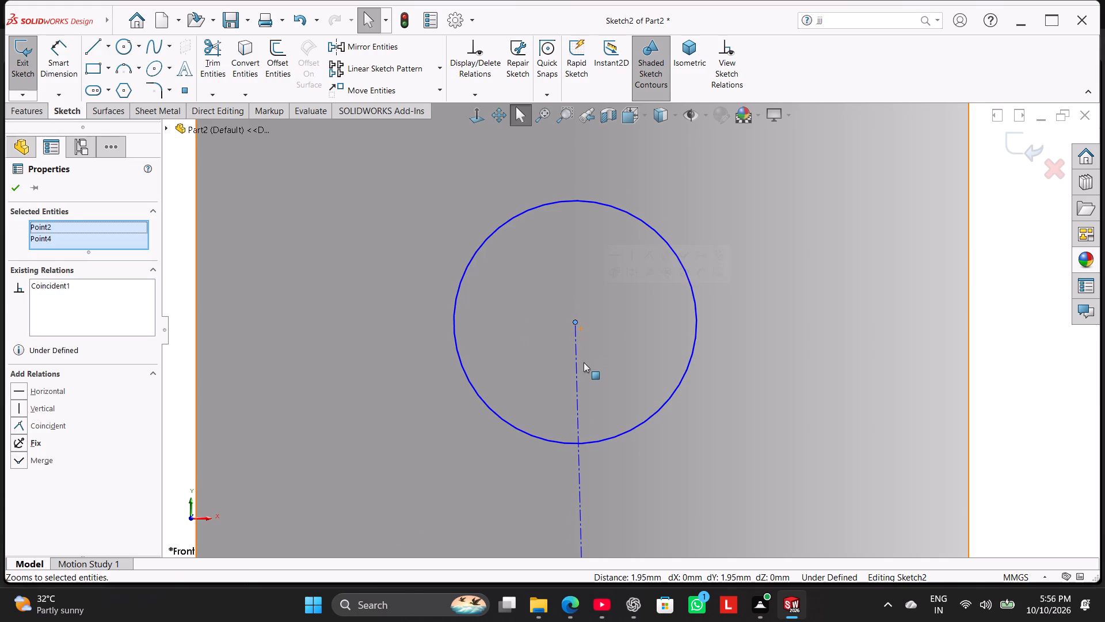
Make the centerline from the origin to the circle's centre vertical.
{"action": "right_click", "coordinate": [578, 362]}
{"action": "left_click", "coordinate": [610, 329]}
{"action": "scroll", "coordinate": [577, 391], "scroll_direction": "up", "scroll_amount": 3}
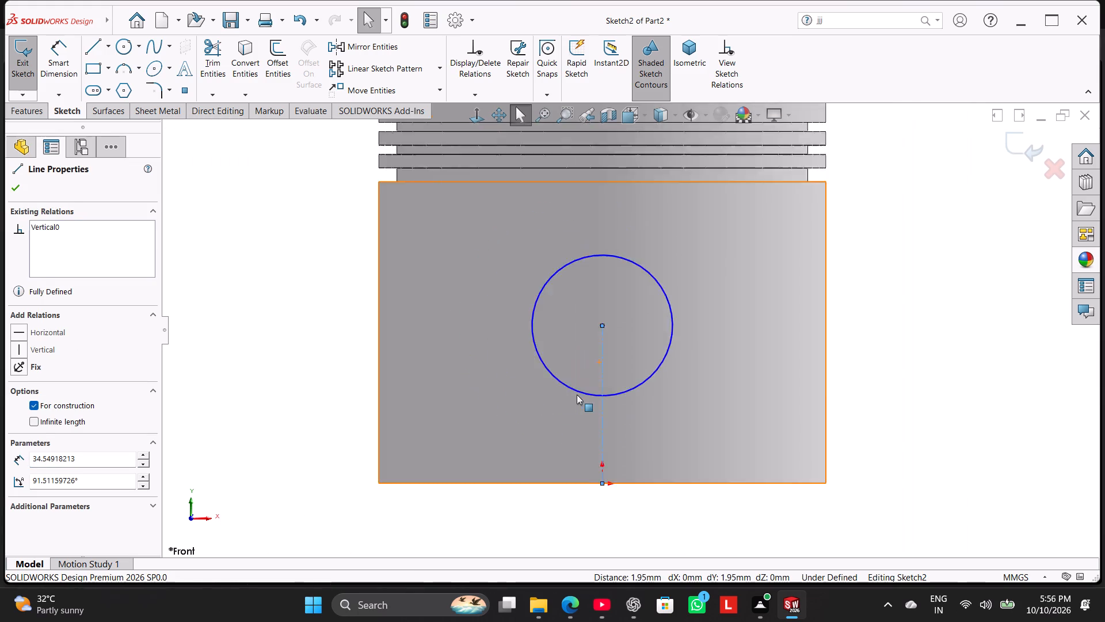
{"action": "scroll", "coordinate": [577, 395], "scroll_direction": "up", "scroll_amount": 3}
{"action": "left_click", "coordinate": [392, 382]}
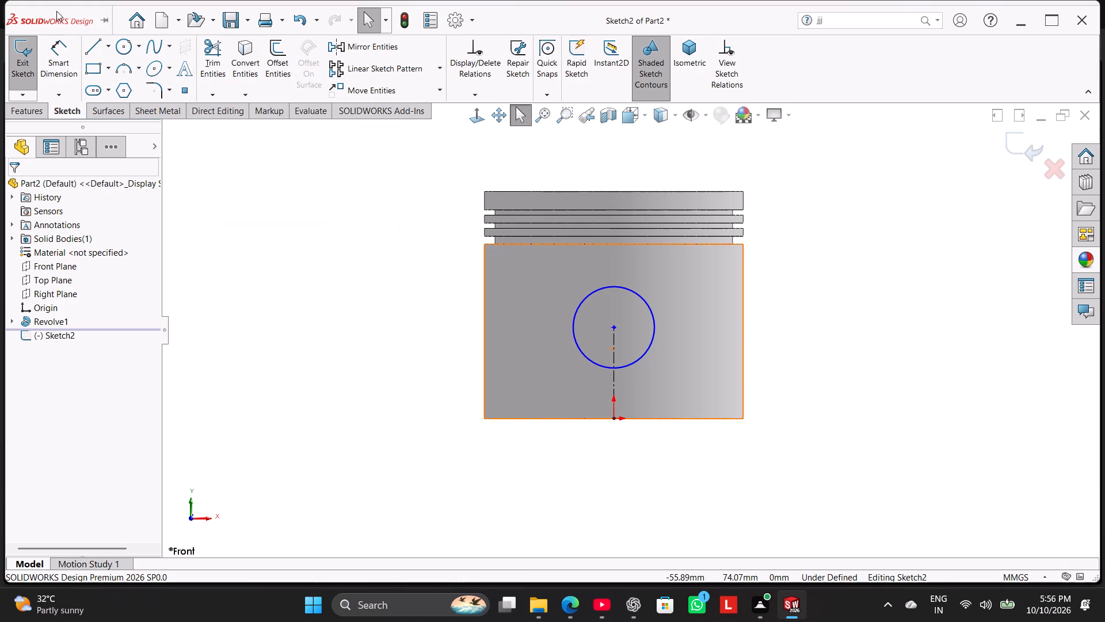
Dimension the circle's diameter as 23 mm.
{"action": "left_click", "coordinate": [70, 50]}
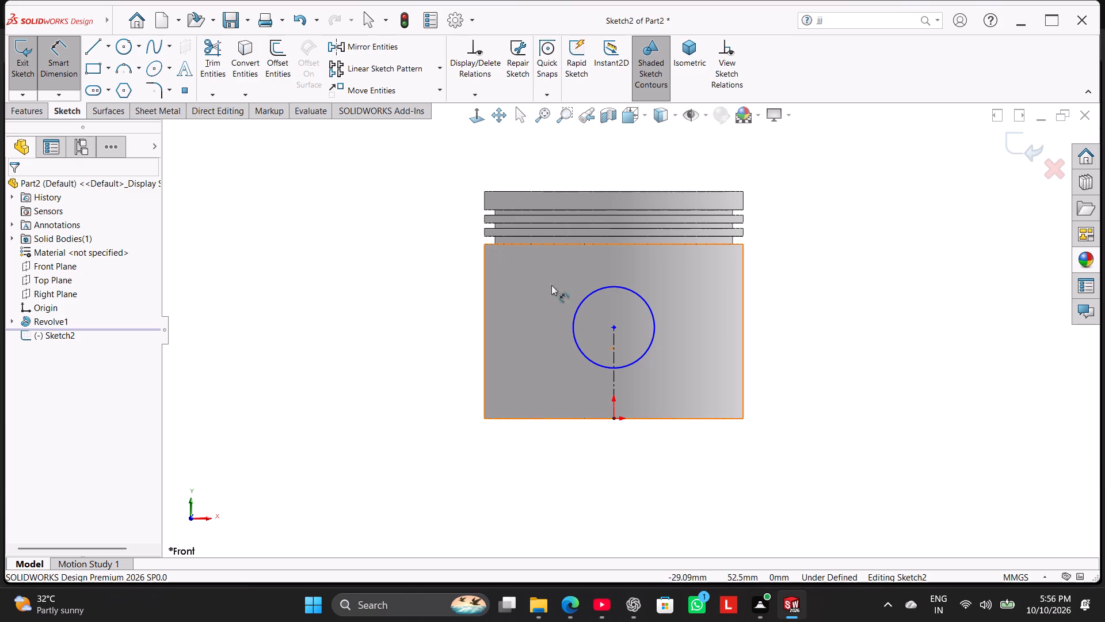
{"action": "left_click", "coordinate": [587, 293]}
{"action": "left_click", "coordinate": [399, 245]}
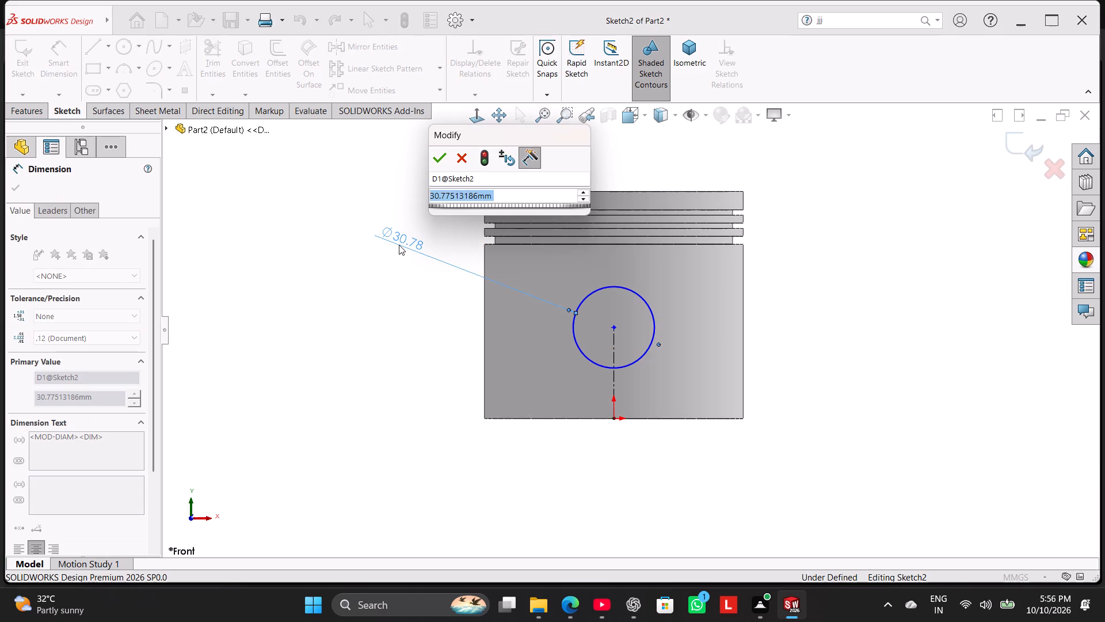
{"action": "type", "text": "23"}
{"action": "key", "text": "Return"}
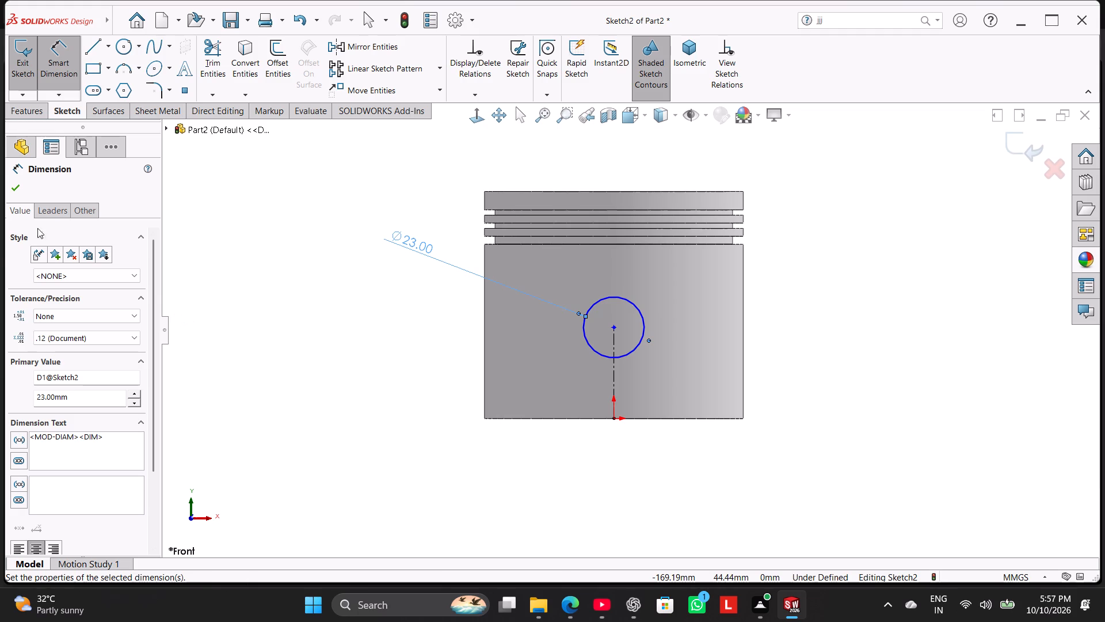
Dimension the height of the circle's centre above the piston's bottom edge as 35 mm.
{"action": "left_click", "coordinate": [615, 328]}
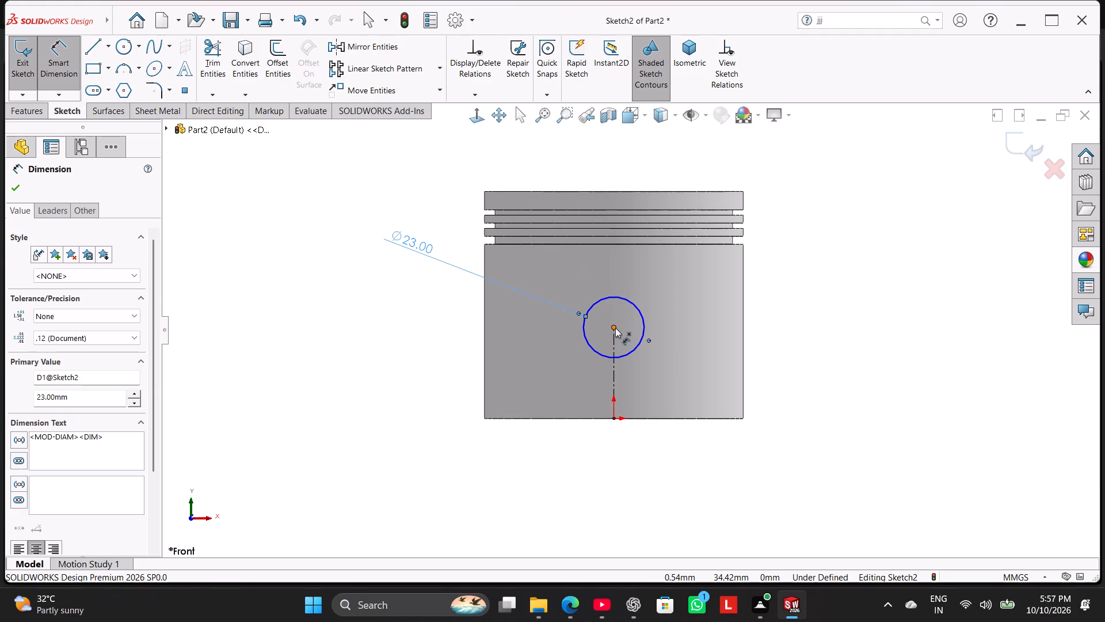
{"action": "left_click", "coordinate": [692, 419]}
{"action": "left_click", "coordinate": [764, 346]}
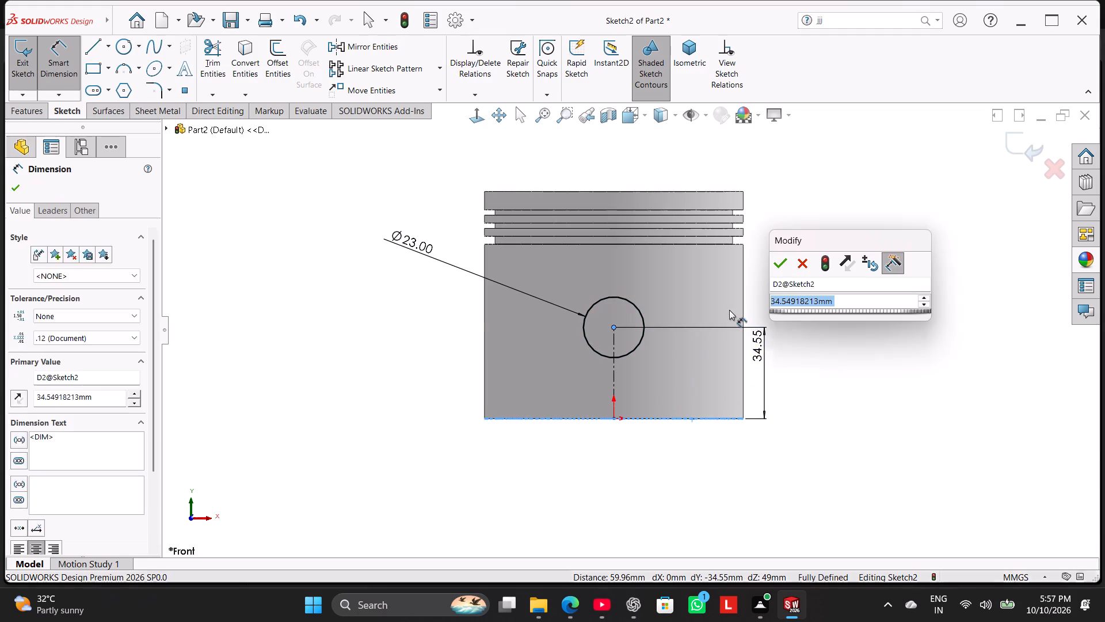
{"action": "type", "text": "35"}
{"action": "key", "text": "Return"}
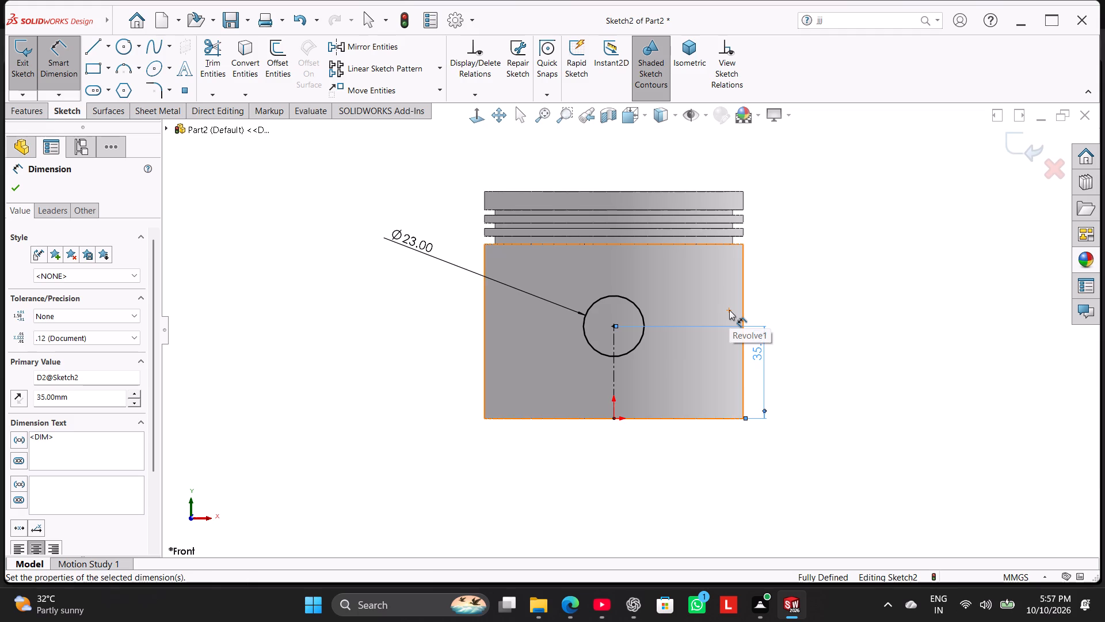
{"action": "right_click_drag", "start_coordinate": [303, 214], "coordinate": [314, 199]}
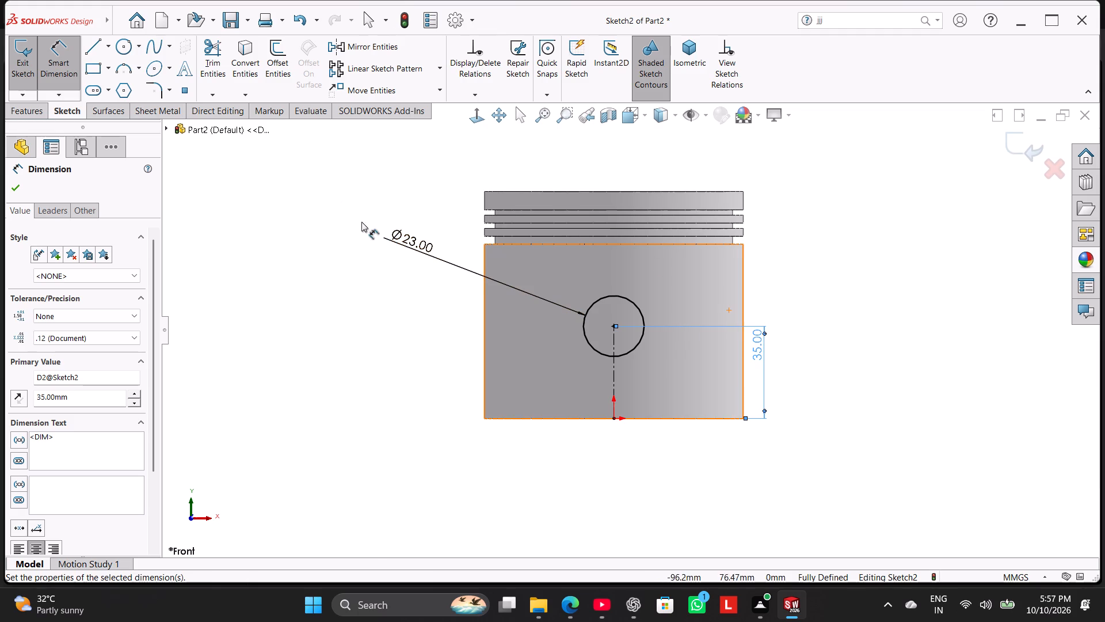
{"action": "right_click", "coordinate": [260, 189]}
{"action": "left_click", "coordinate": [316, 230]}
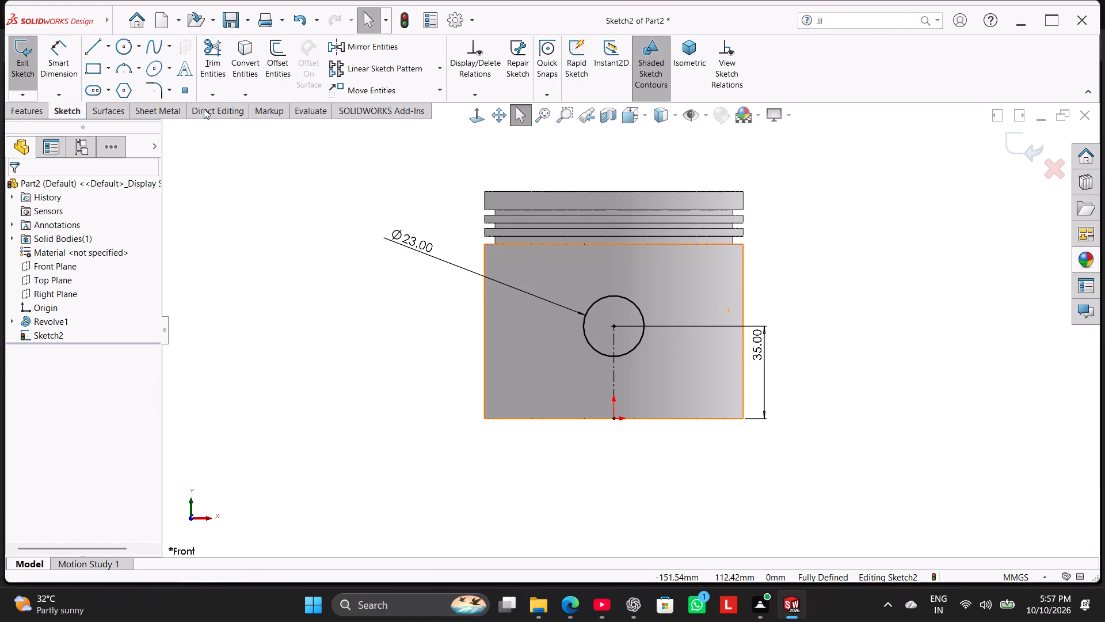
Cut-extrude the 23 mm circle through the piston with the Through All - Both end condition.
{"action": "left_click", "coordinate": [24, 112]}
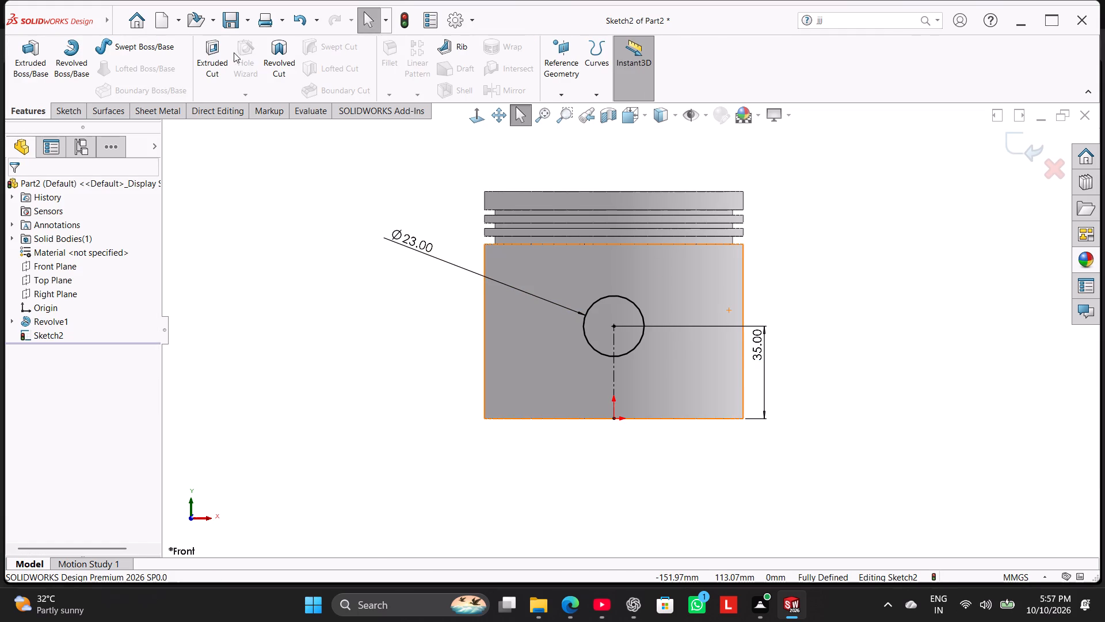
{"action": "left_click", "coordinate": [215, 52]}
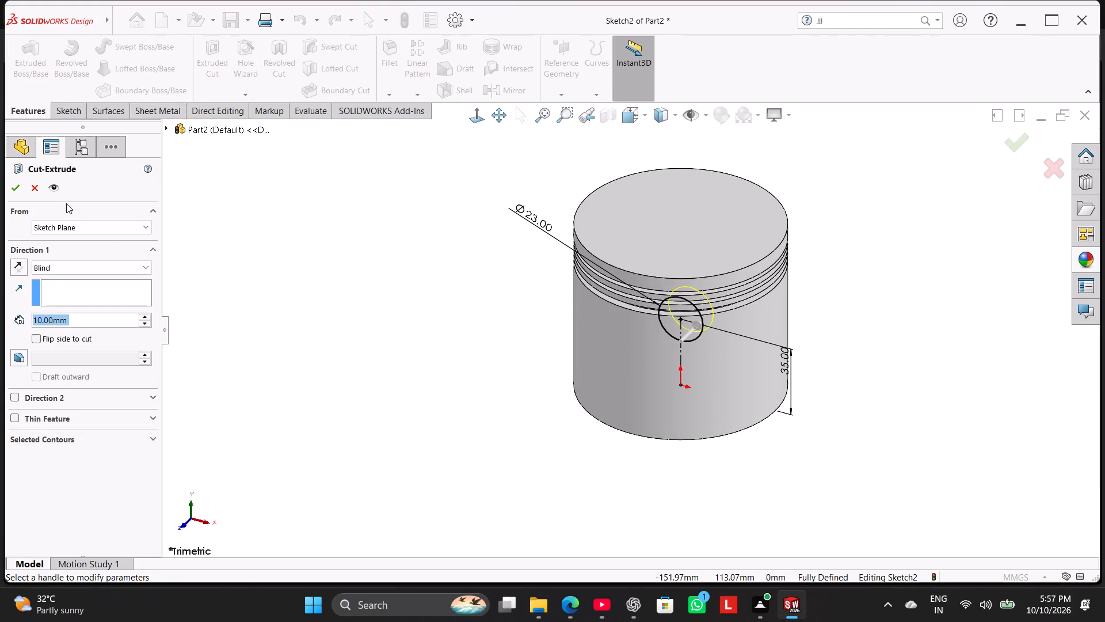
{"action": "left_click", "coordinate": [105, 270]}
{"action": "left_click", "coordinate": [112, 297]}
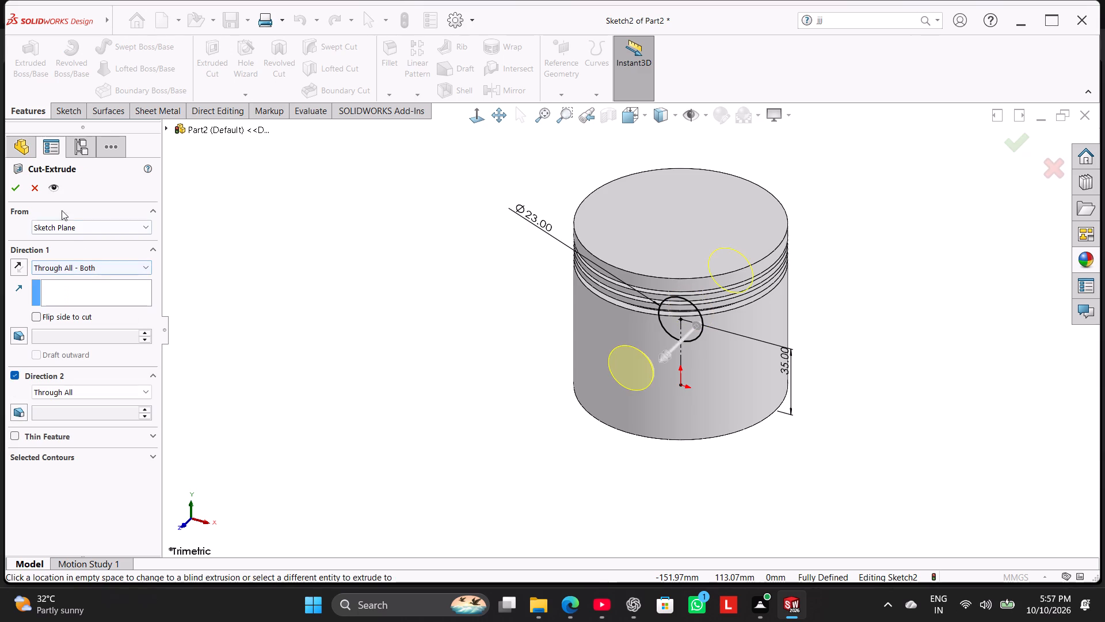
{"action": "left_click", "coordinate": [17, 188]}
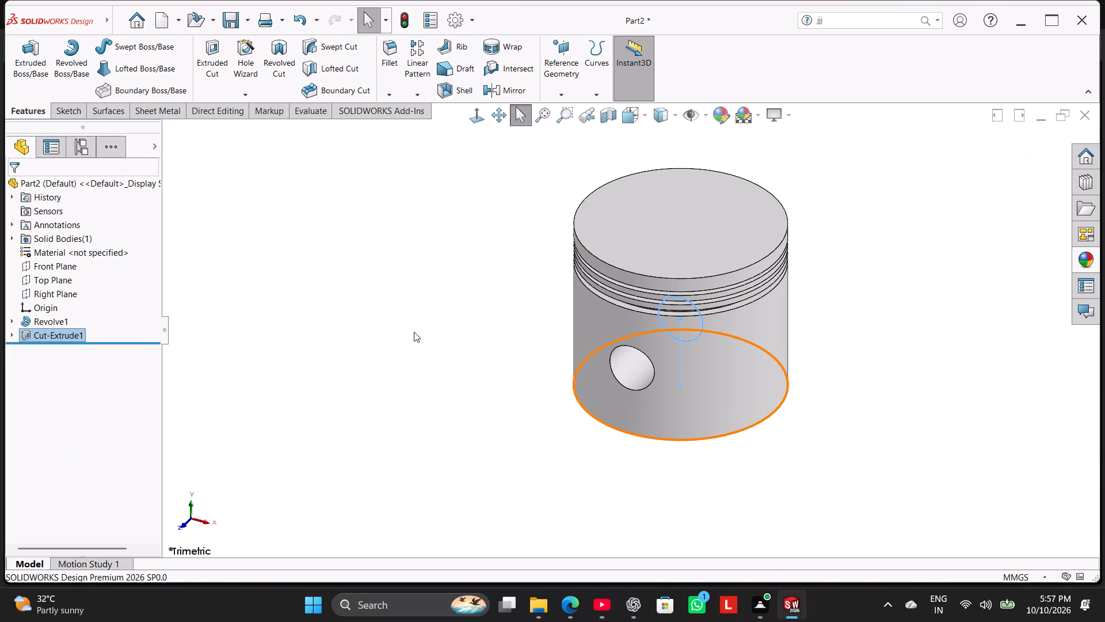
{"action": "left_click", "coordinate": [412, 330]}
Fillet the circular edges at both ends of the cross hole with a 1 mm radius.
{"action": "right_click_drag", "start_coordinate": [392, 328], "coordinate": [484, 249]}
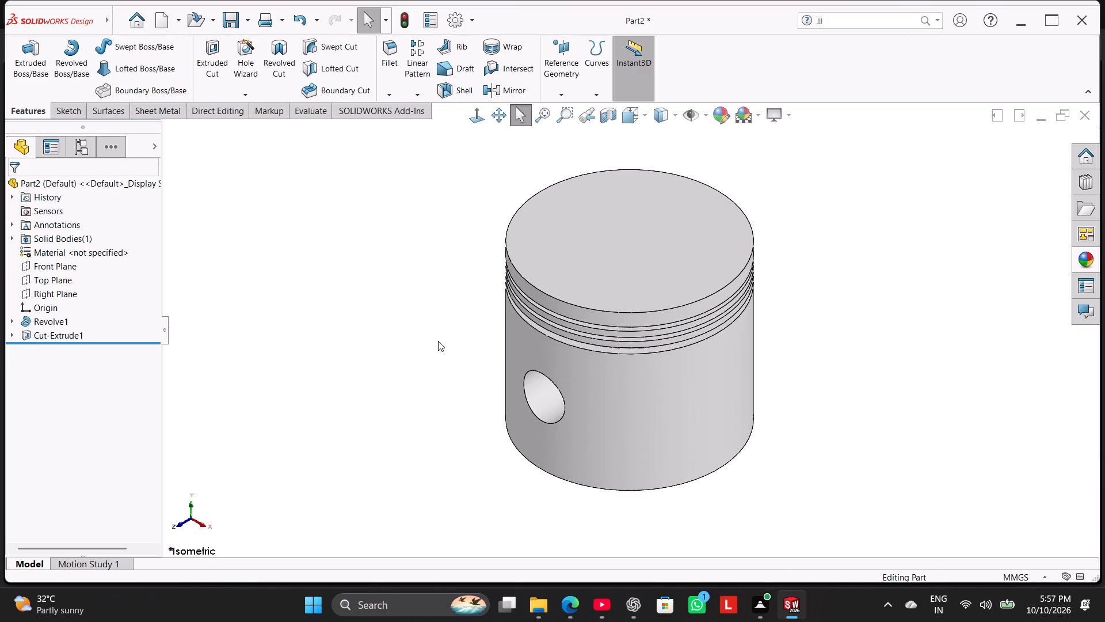
{"action": "left_click", "coordinate": [394, 52]}
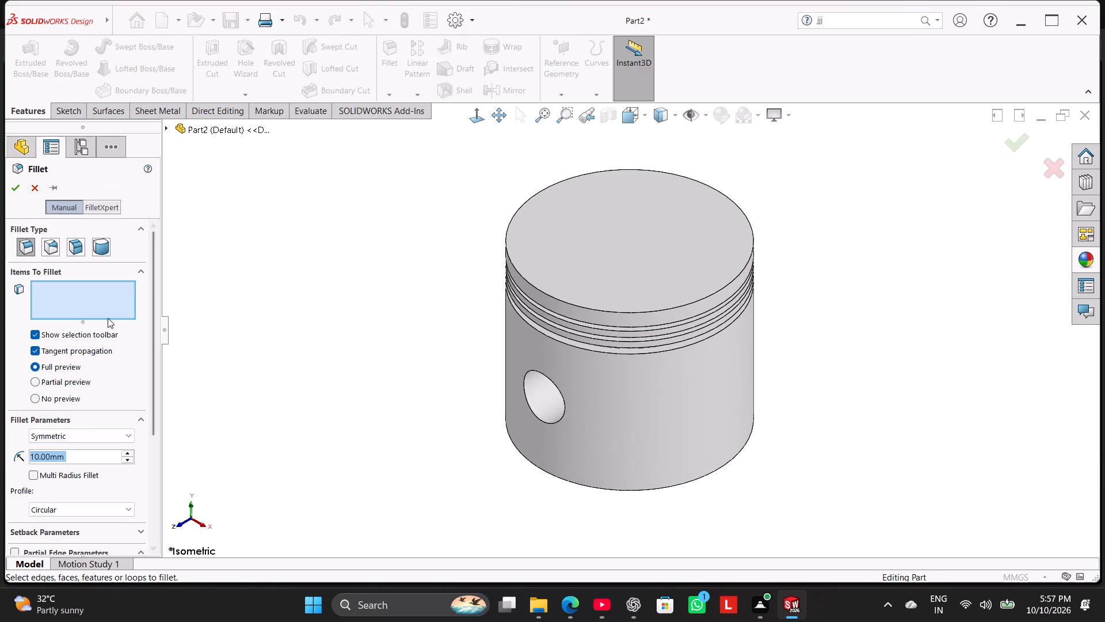
{"action": "key", "text": "1"}
{"action": "key", "text": "Return"}
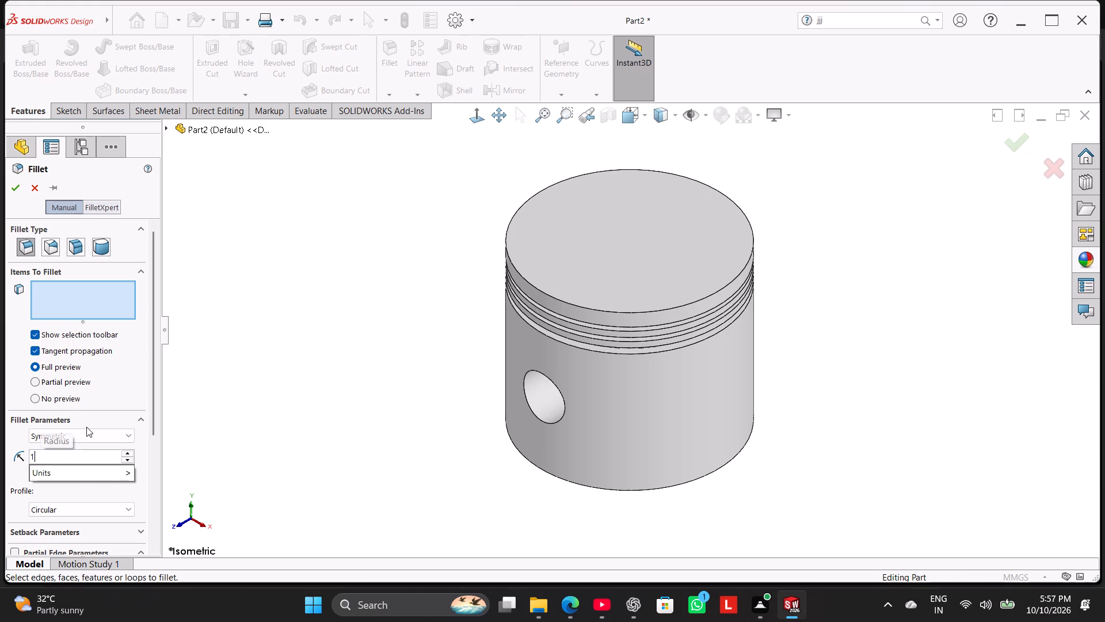
{"action": "left_click", "coordinate": [344, 302]}
{"action": "left_click", "coordinate": [530, 371]}
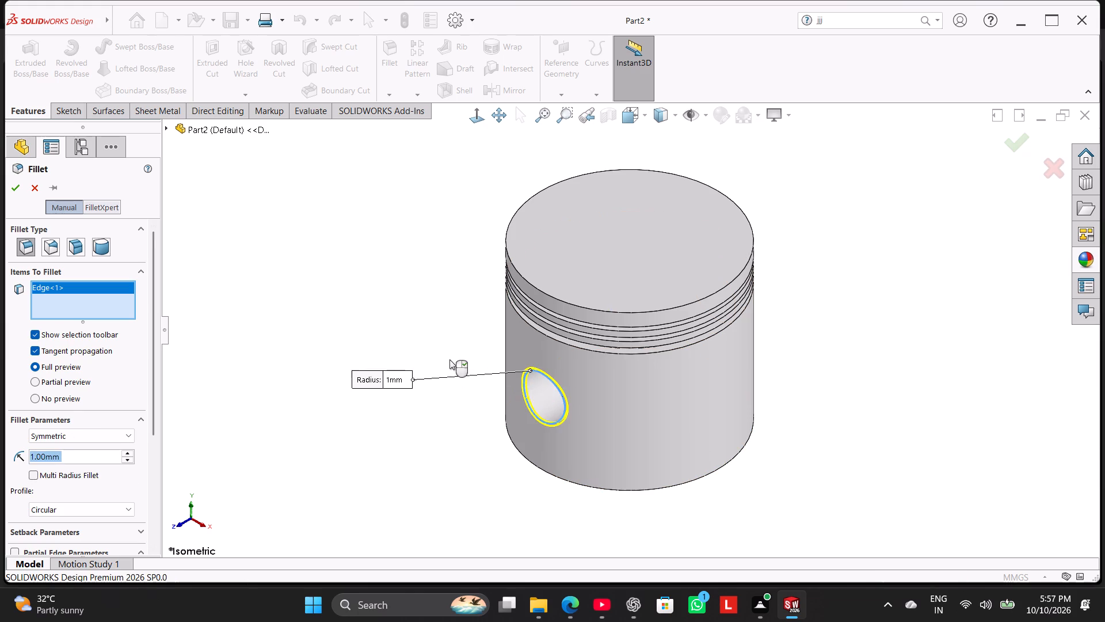
{"action": "middle_click_drag", "start_coordinate": [800, 309], "coordinate": [711, 370]}
{"action": "left_click", "coordinate": [727, 279]}
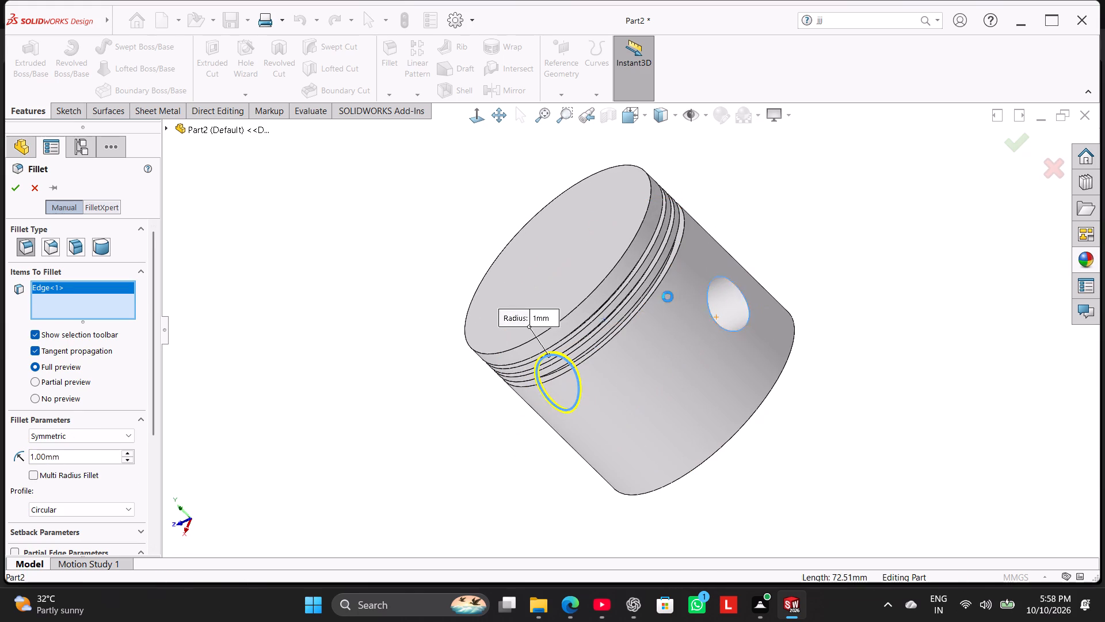
{"action": "left_click", "coordinate": [10, 191]}
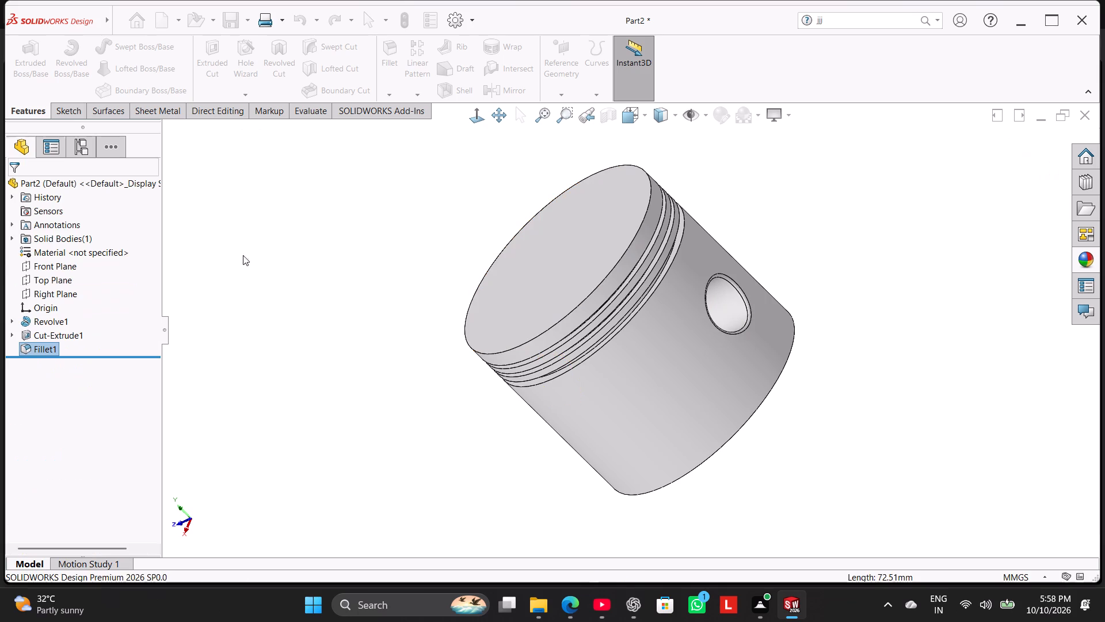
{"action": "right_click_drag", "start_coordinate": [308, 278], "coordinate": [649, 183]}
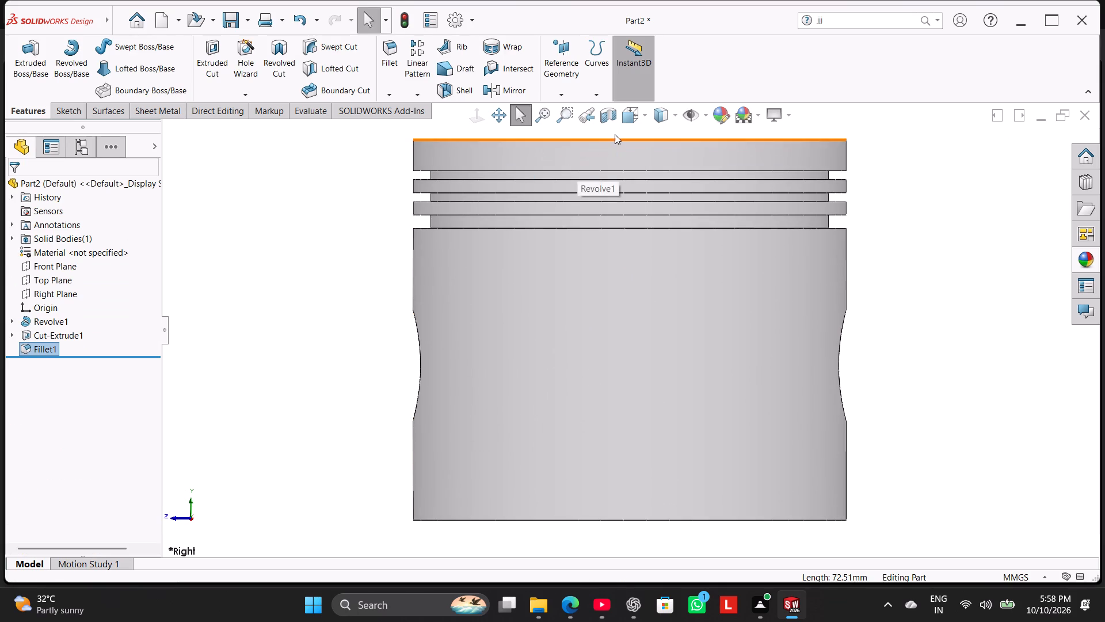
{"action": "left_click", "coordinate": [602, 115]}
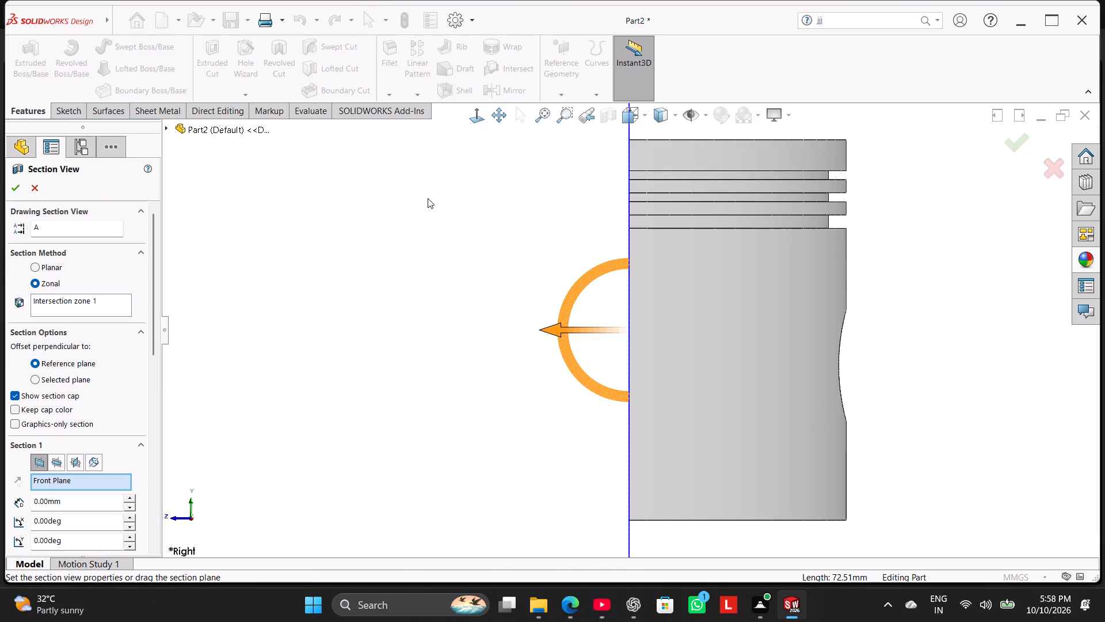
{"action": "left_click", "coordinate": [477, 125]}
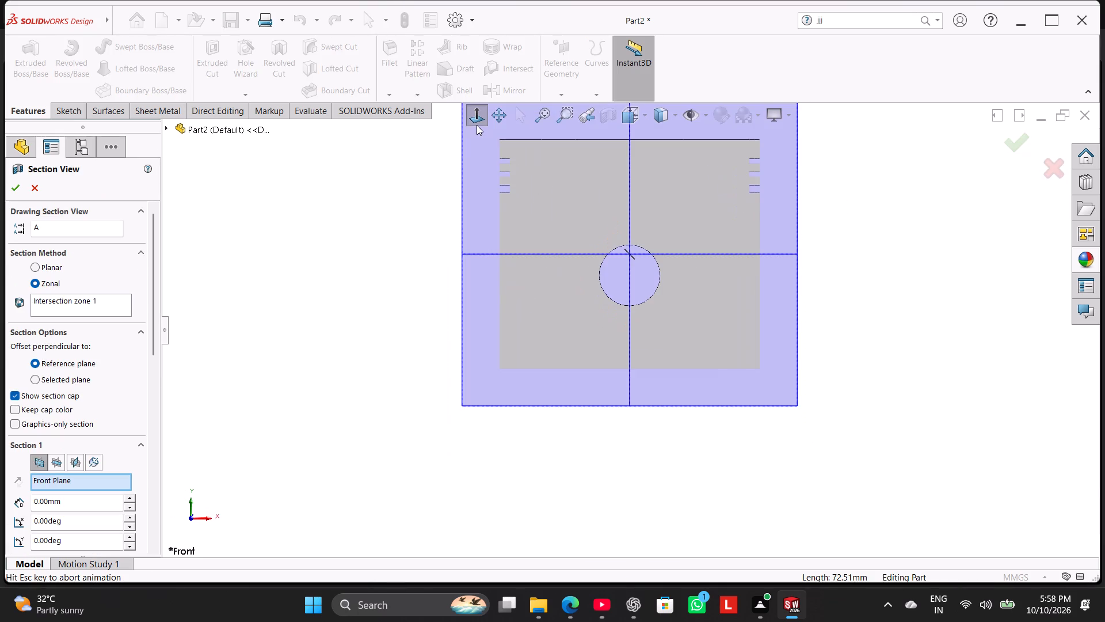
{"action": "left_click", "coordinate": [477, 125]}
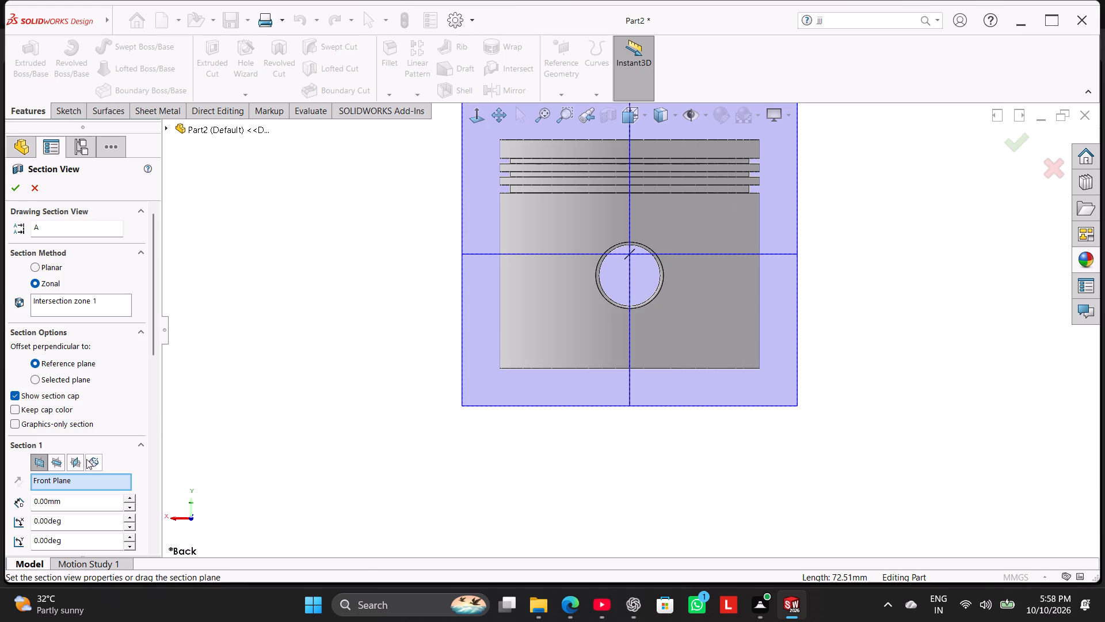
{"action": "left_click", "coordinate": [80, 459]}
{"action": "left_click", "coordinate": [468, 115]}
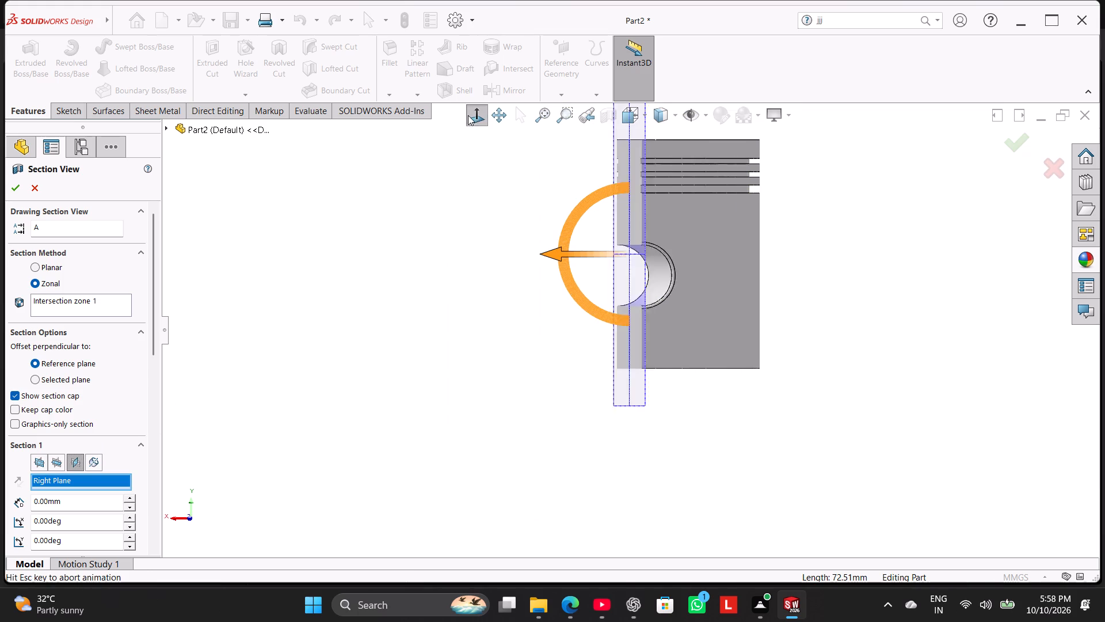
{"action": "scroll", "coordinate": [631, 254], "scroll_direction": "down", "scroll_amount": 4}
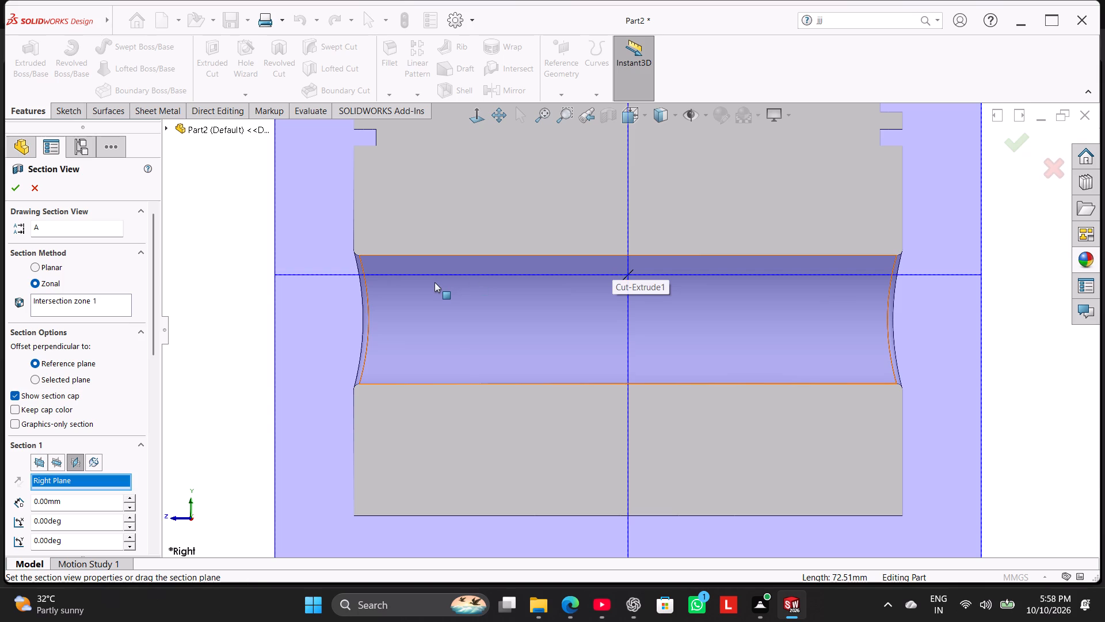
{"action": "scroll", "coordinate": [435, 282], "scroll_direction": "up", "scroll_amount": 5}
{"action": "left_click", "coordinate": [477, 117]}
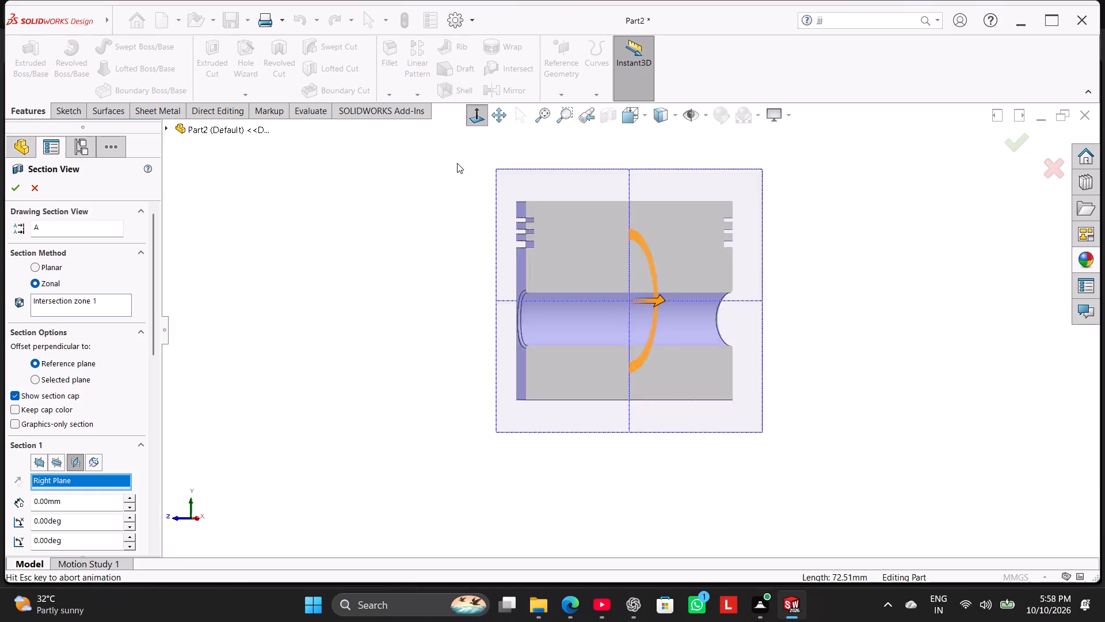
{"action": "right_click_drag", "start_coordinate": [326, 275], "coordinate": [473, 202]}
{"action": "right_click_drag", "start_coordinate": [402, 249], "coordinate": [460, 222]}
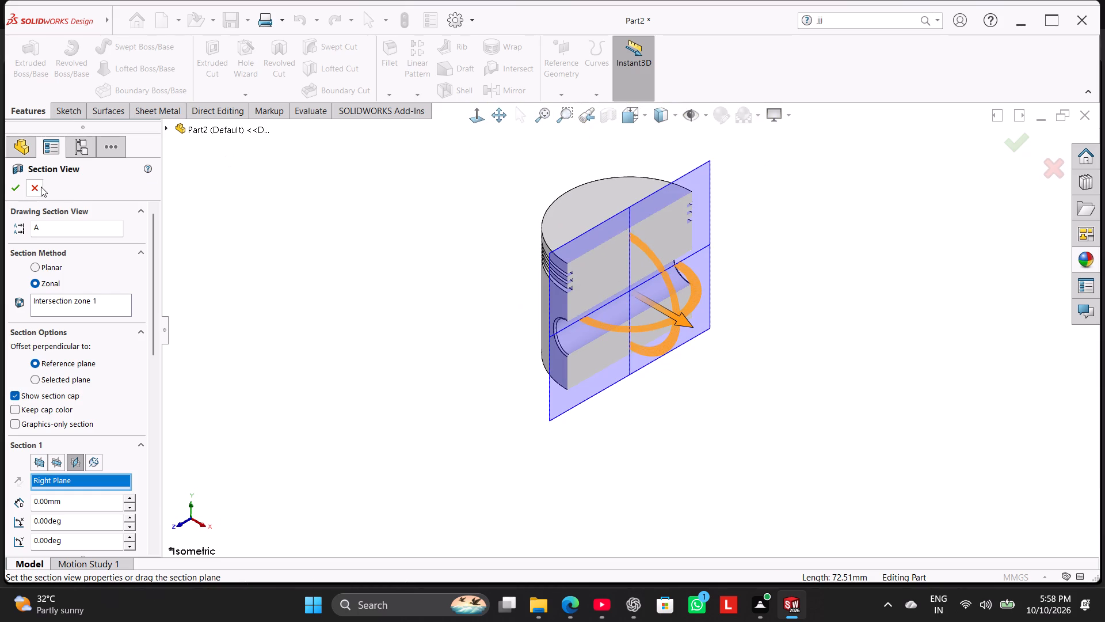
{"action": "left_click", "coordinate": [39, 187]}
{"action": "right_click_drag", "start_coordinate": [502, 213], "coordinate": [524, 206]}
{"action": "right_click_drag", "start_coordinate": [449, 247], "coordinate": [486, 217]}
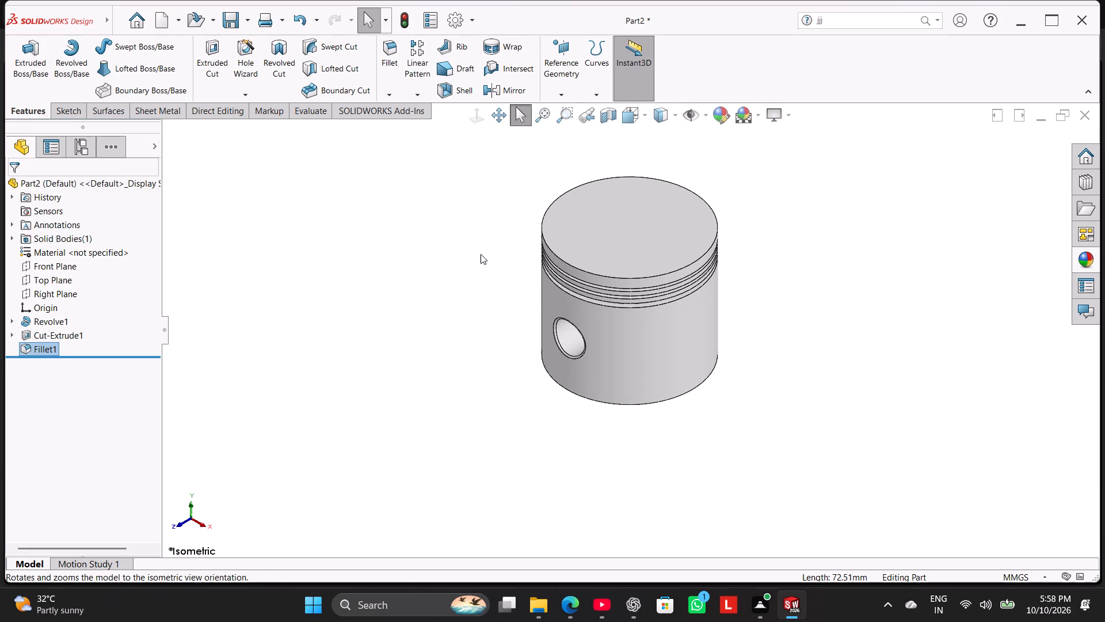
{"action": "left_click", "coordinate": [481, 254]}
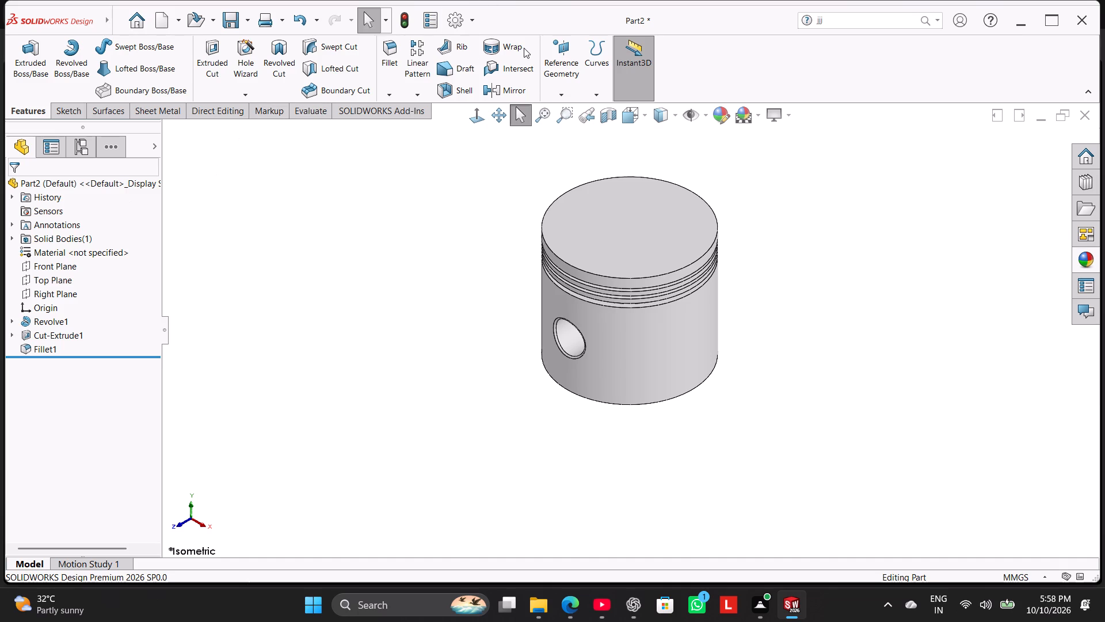
Apply a section view of the piston through the Right Plane with 0 mm offset.
{"action": "left_click", "coordinate": [608, 111]}
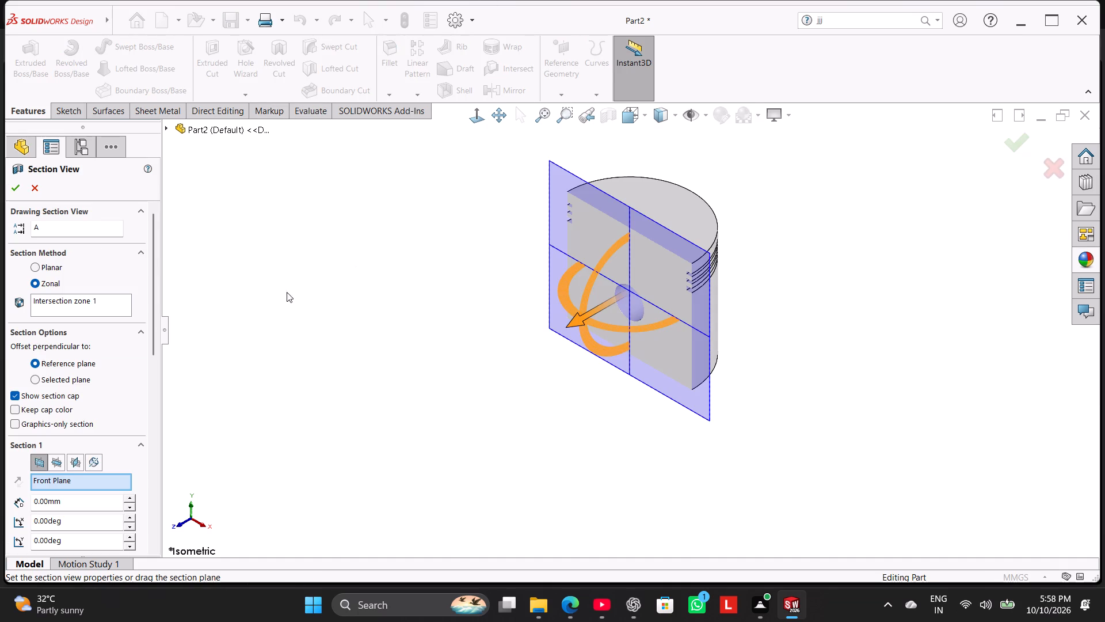
{"action": "left_click", "coordinate": [82, 461]}
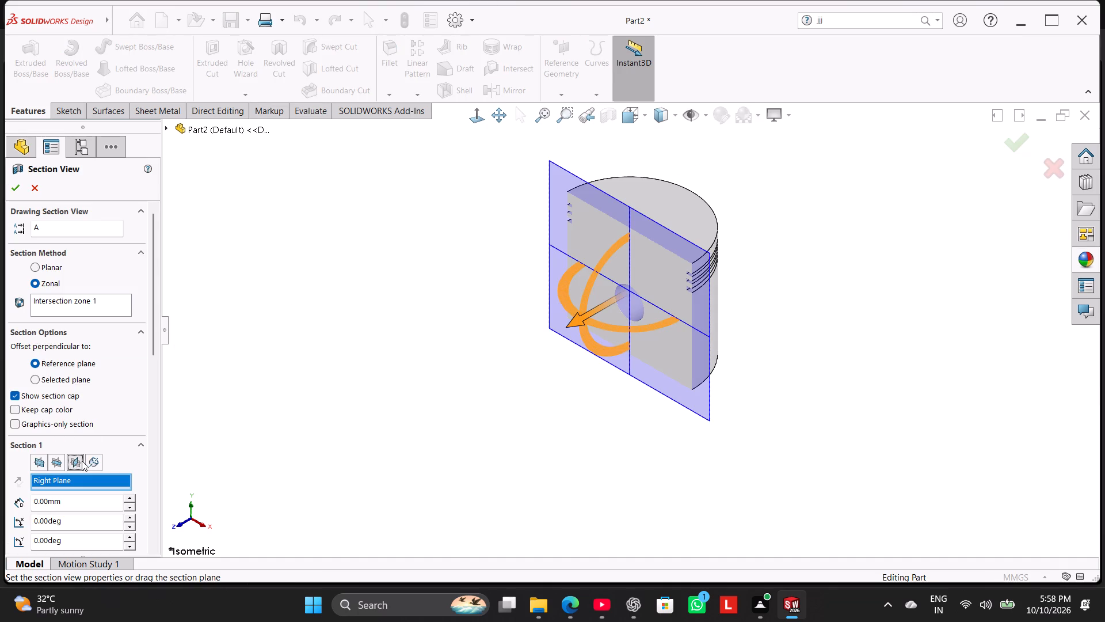
{"action": "left_click", "coordinate": [481, 115]}
{"action": "left_click", "coordinate": [382, 261]}
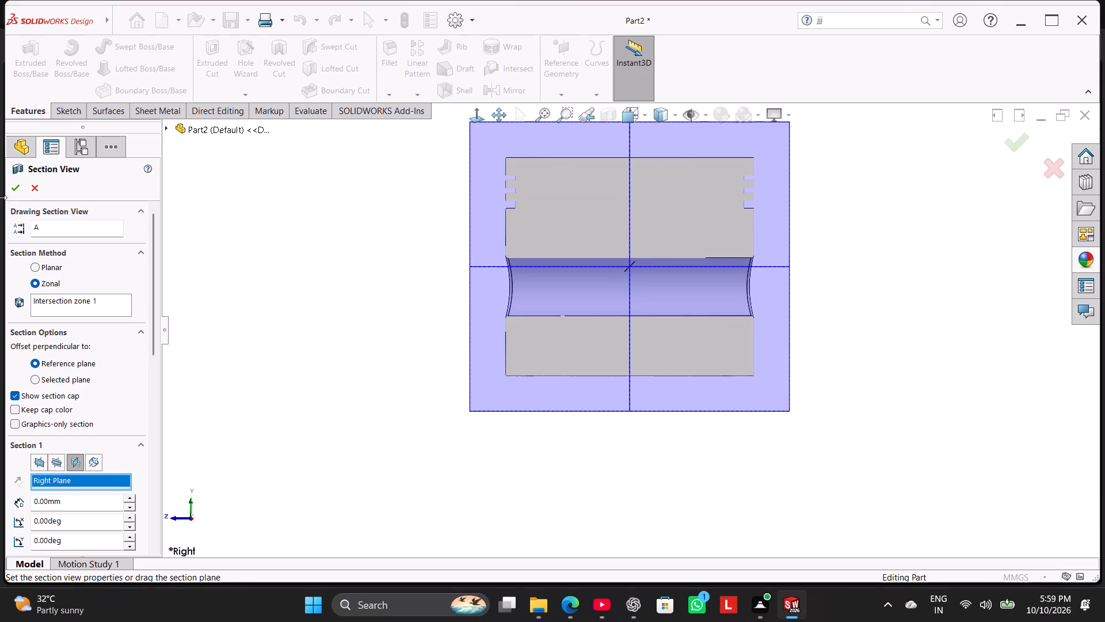
{"action": "left_click", "coordinate": [19, 188]}
Start a sketch on the Right Plane and draw an 86 mm vertical centerline from the origin to the piston's top edge.
{"action": "left_click", "coordinate": [66, 113]}
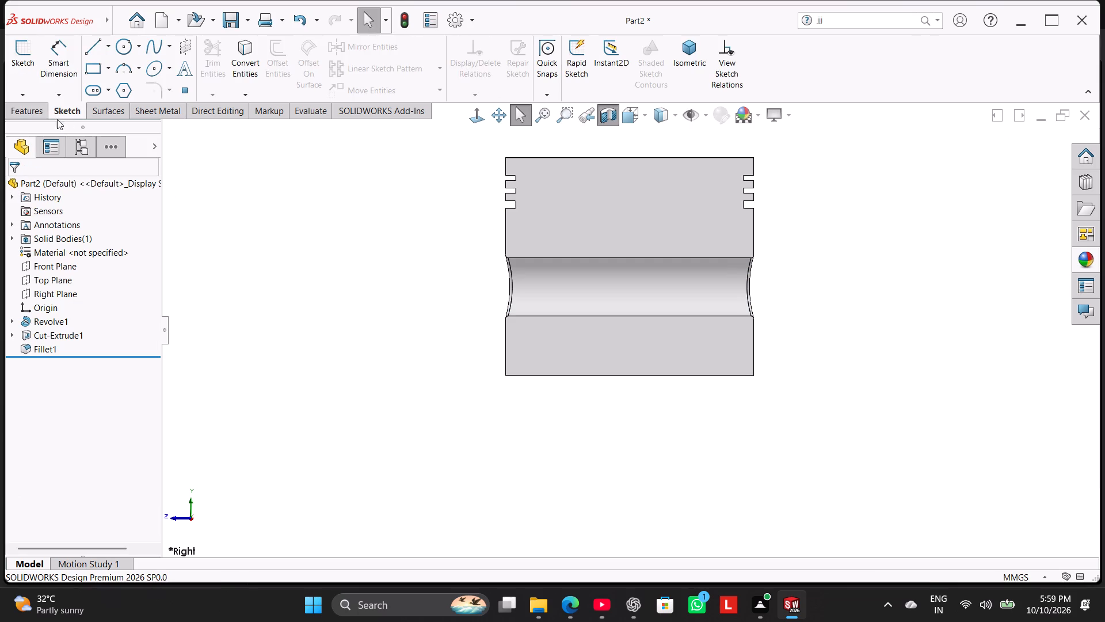
{"action": "left_click", "coordinate": [60, 290]}
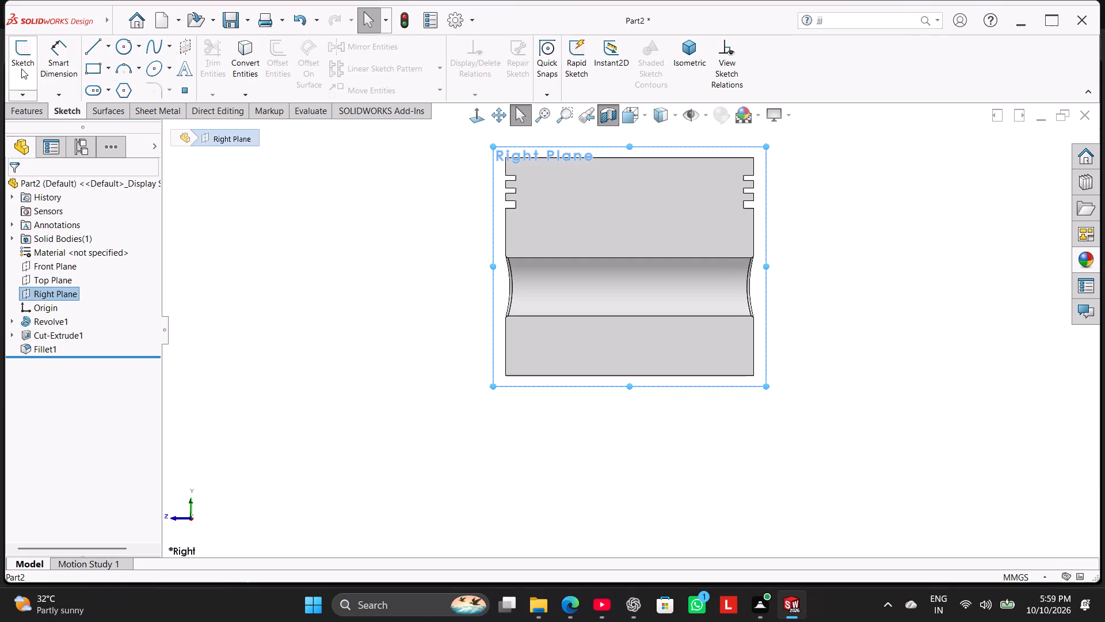
{"action": "left_click", "coordinate": [21, 69]}
{"action": "left_click", "coordinate": [902, 217]}
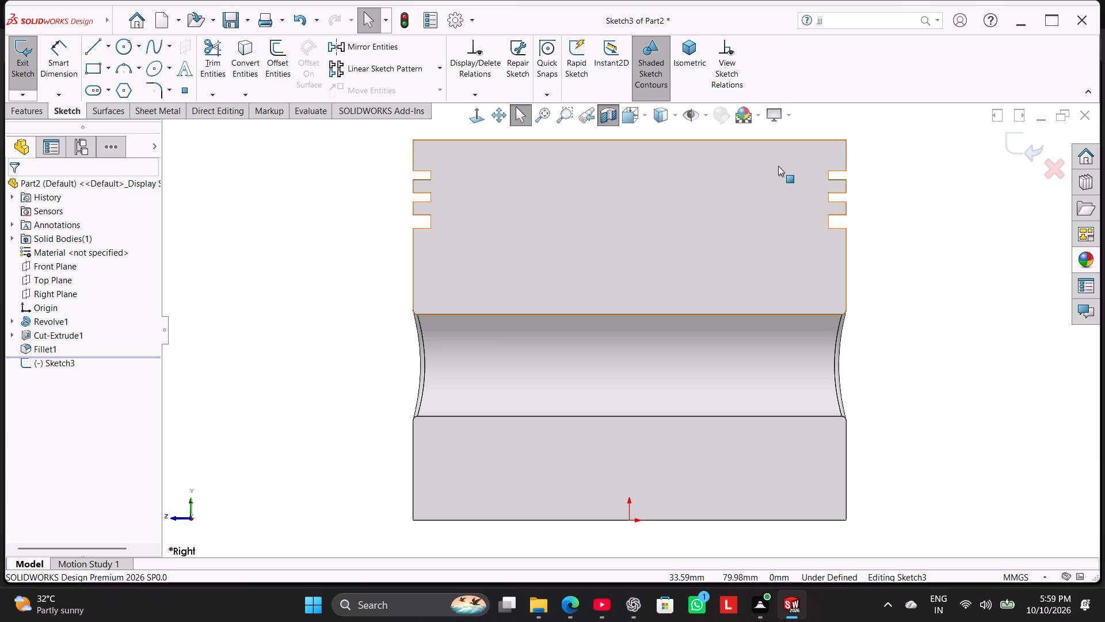
{"action": "left_click", "coordinate": [110, 48]}
{"action": "left_click", "coordinate": [116, 79]}
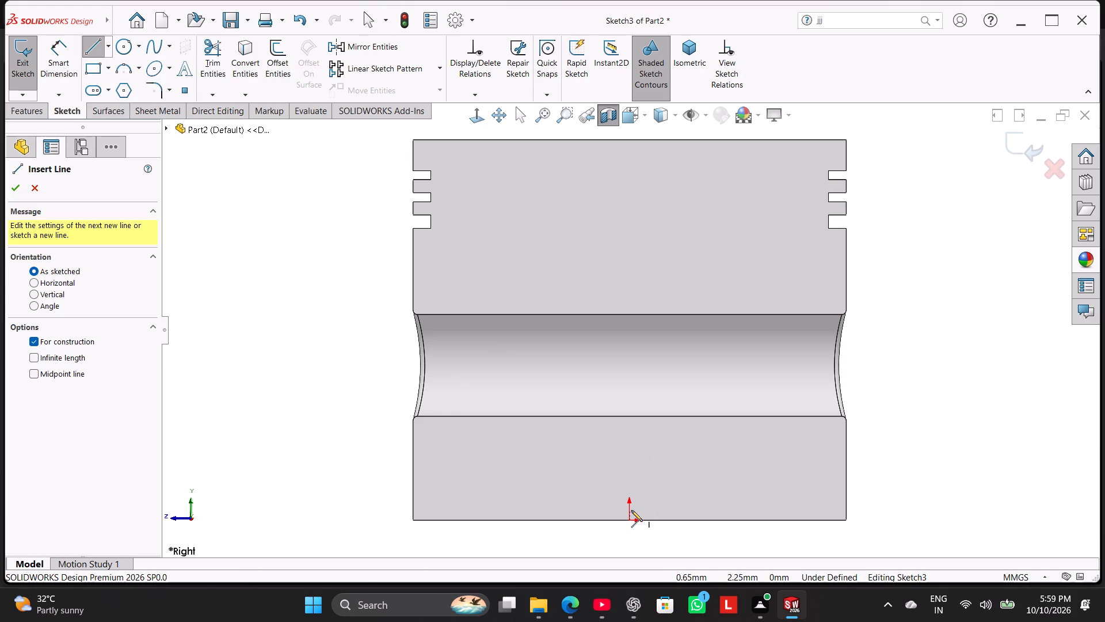
{"action": "left_click", "coordinate": [631, 519]}
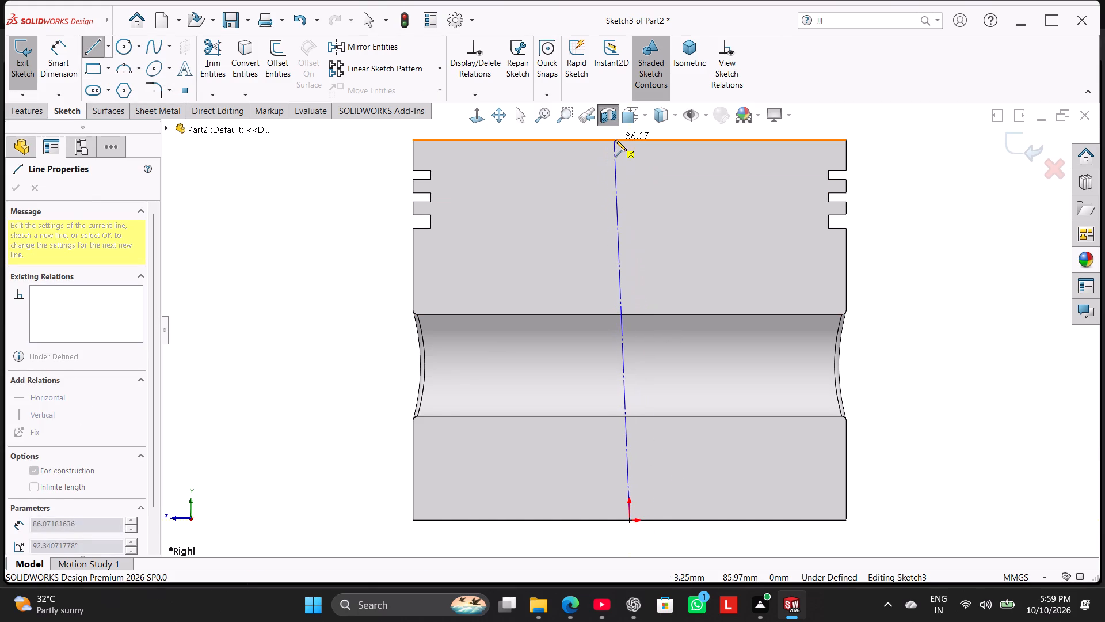
{"action": "left_click", "coordinate": [632, 136]}
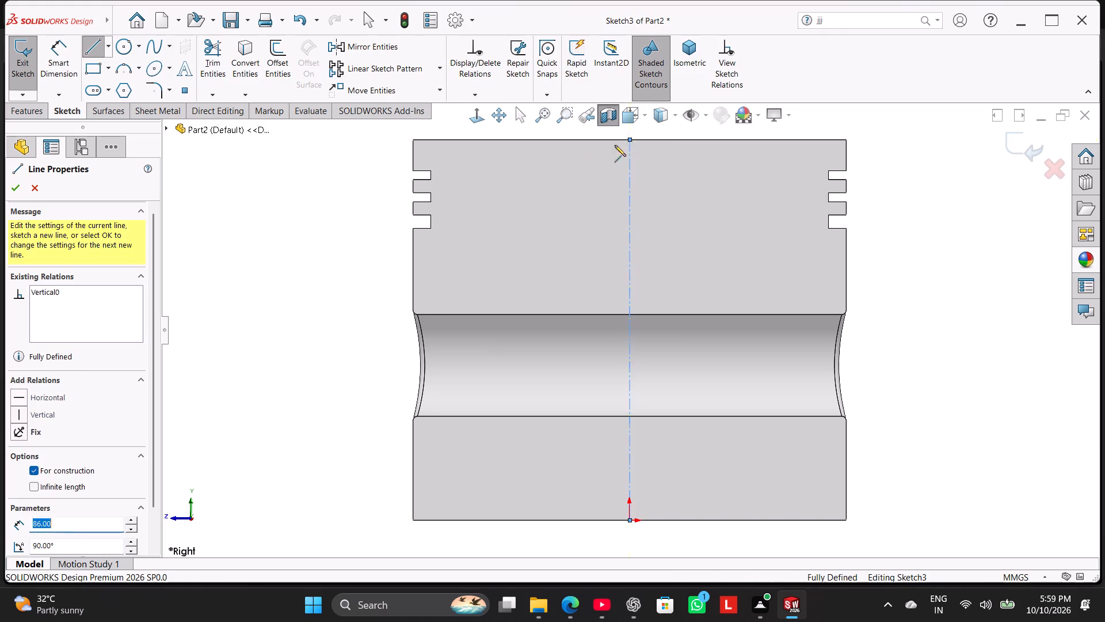
{"action": "right_click", "coordinate": [266, 206]}
{"action": "left_click", "coordinate": [288, 211]}
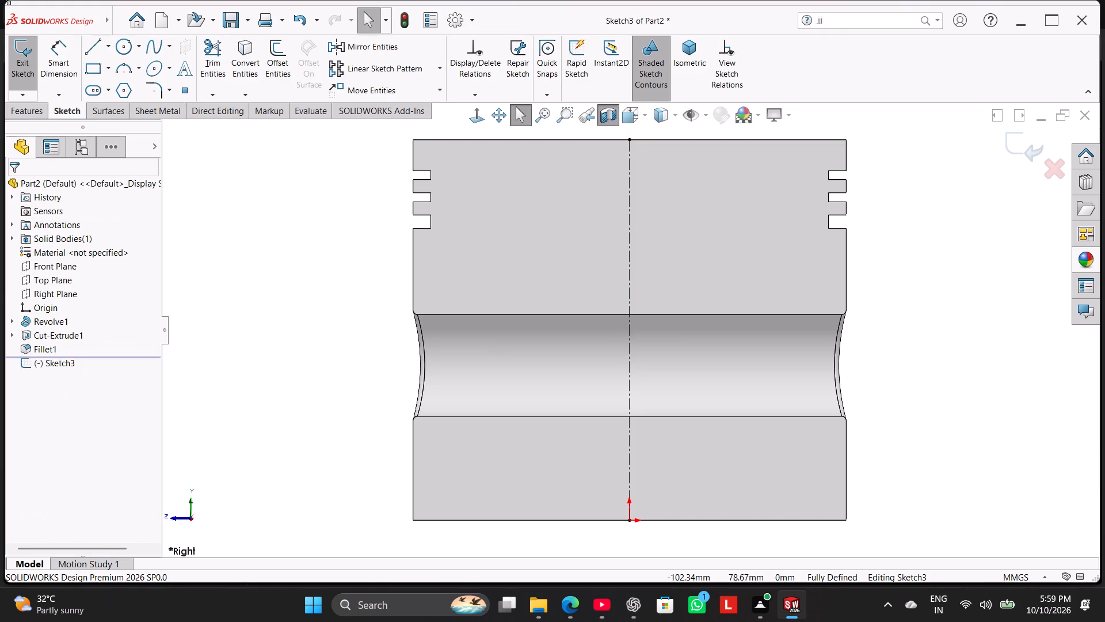
Sketch a stepped chain of eight lines from the bottom edge, about 41 mm off the centerline, ending on the centerline about 69 mm up.
{"action": "left_click", "coordinate": [97, 42]}
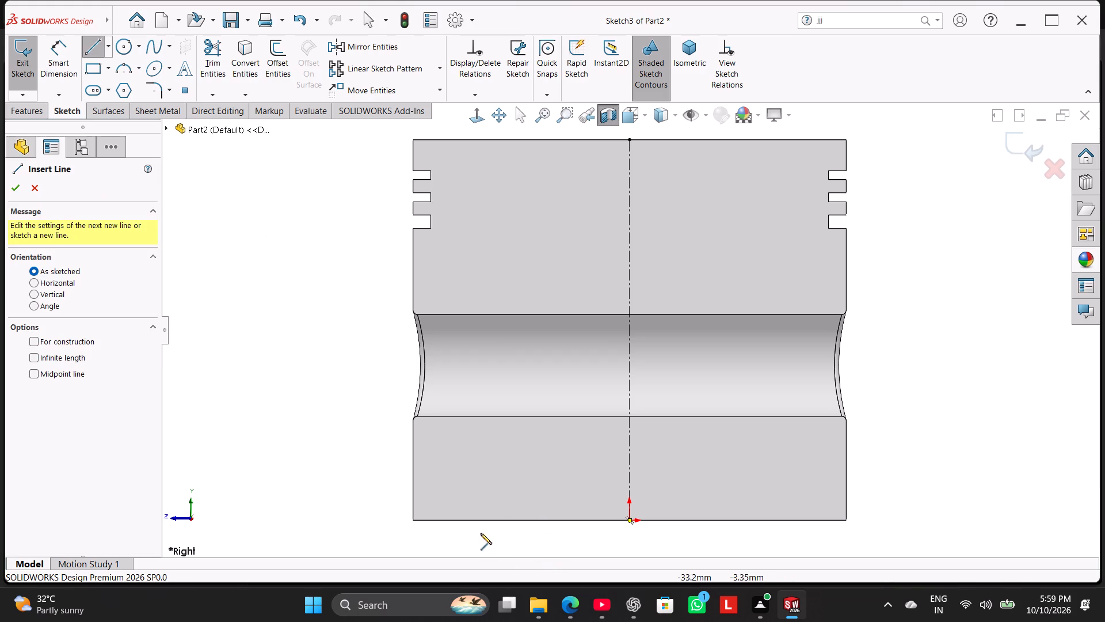
{"action": "left_click", "coordinate": [448, 518]}
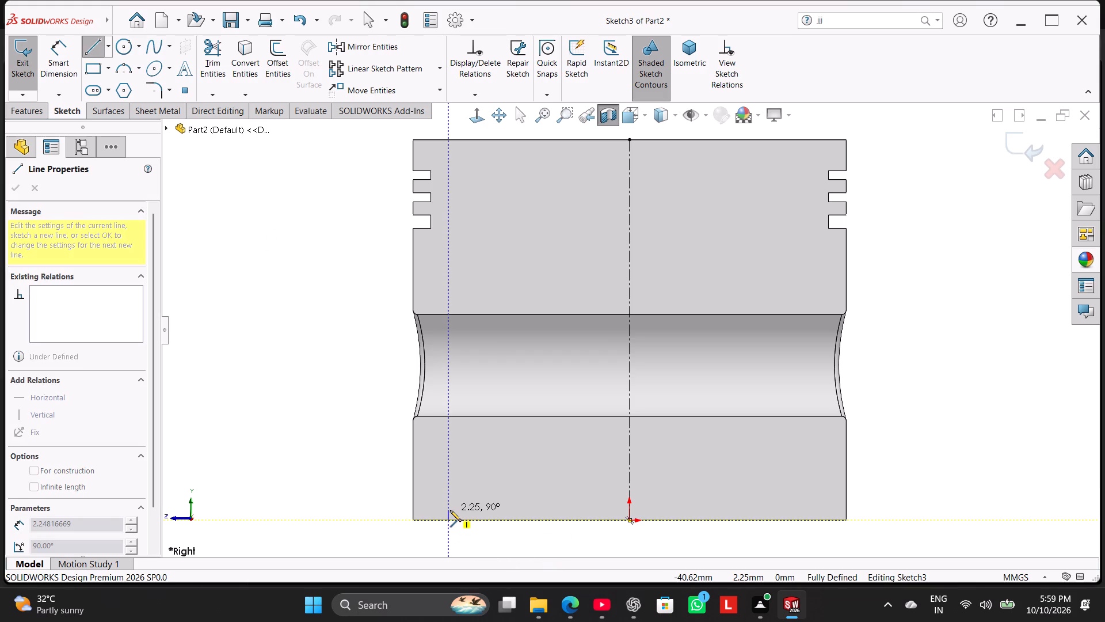
{"action": "left_click", "coordinate": [450, 510]}
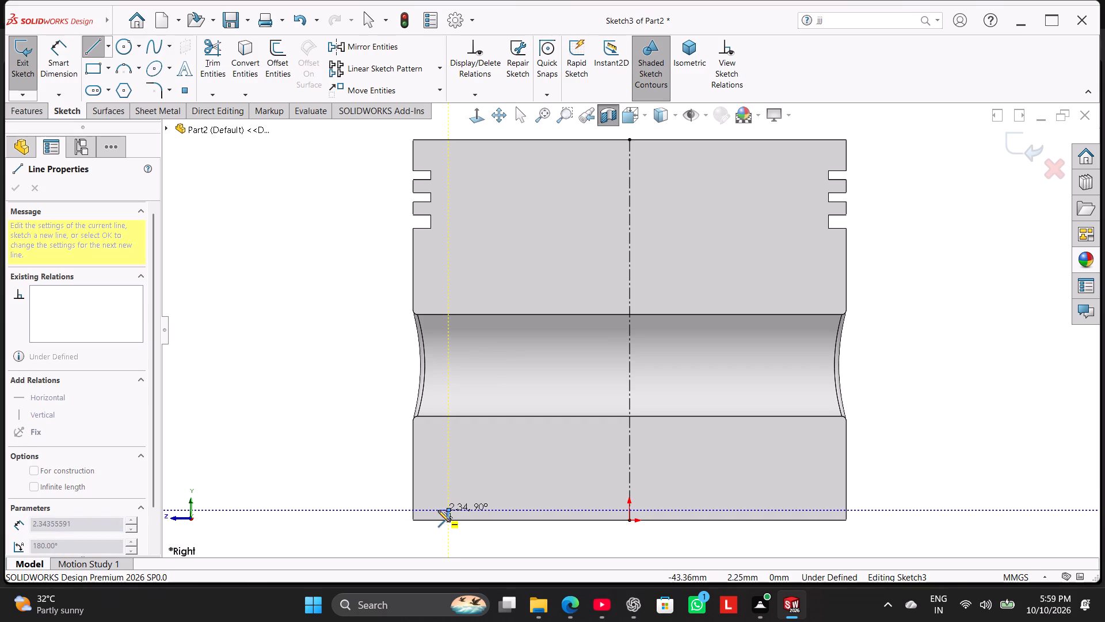
{"action": "left_click", "coordinate": [436, 510]}
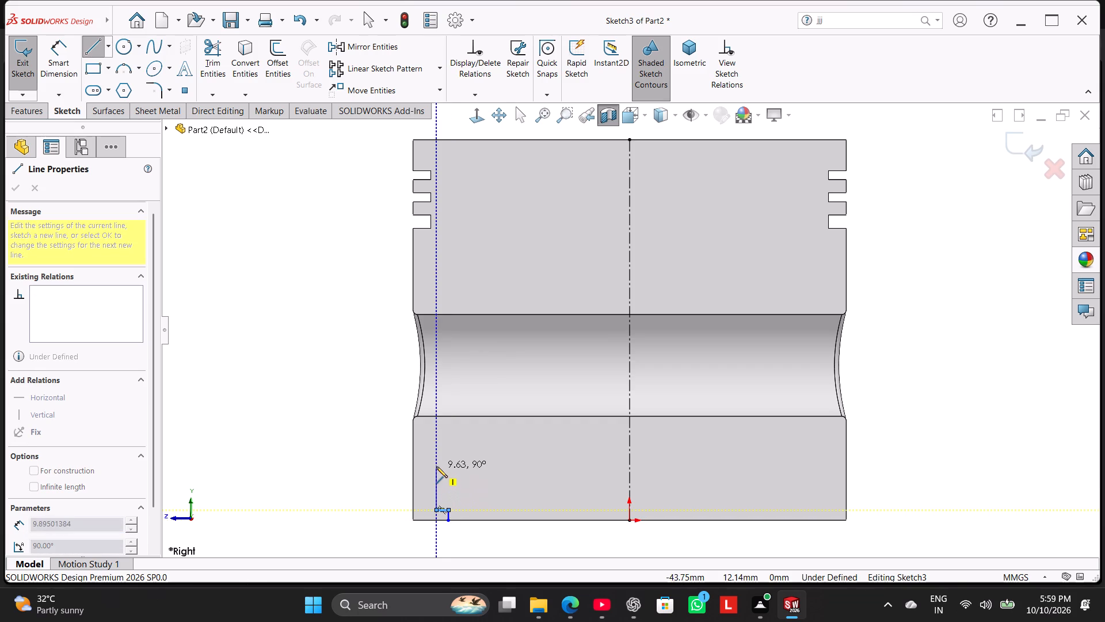
{"action": "left_click", "coordinate": [436, 466]}
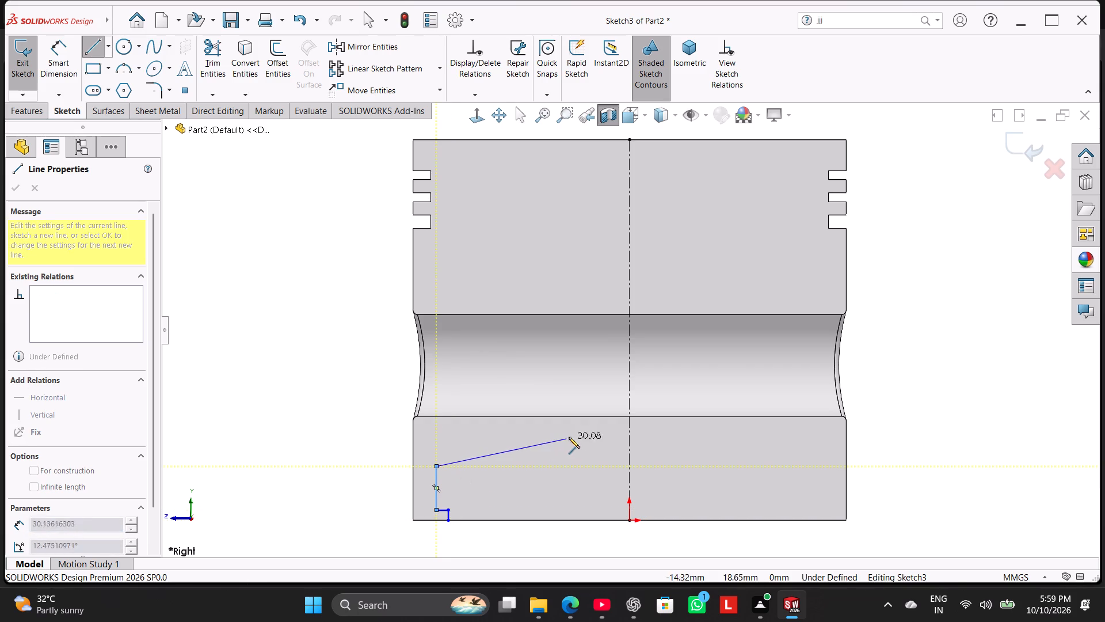
{"action": "left_click", "coordinate": [569, 437]}
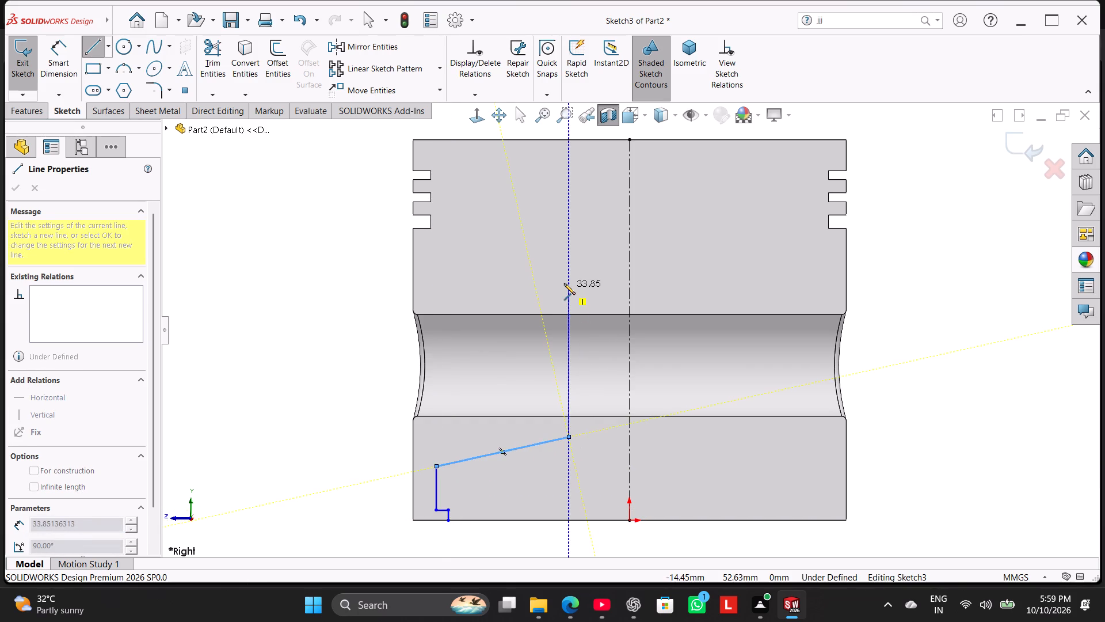
{"action": "left_click", "coordinate": [565, 283]}
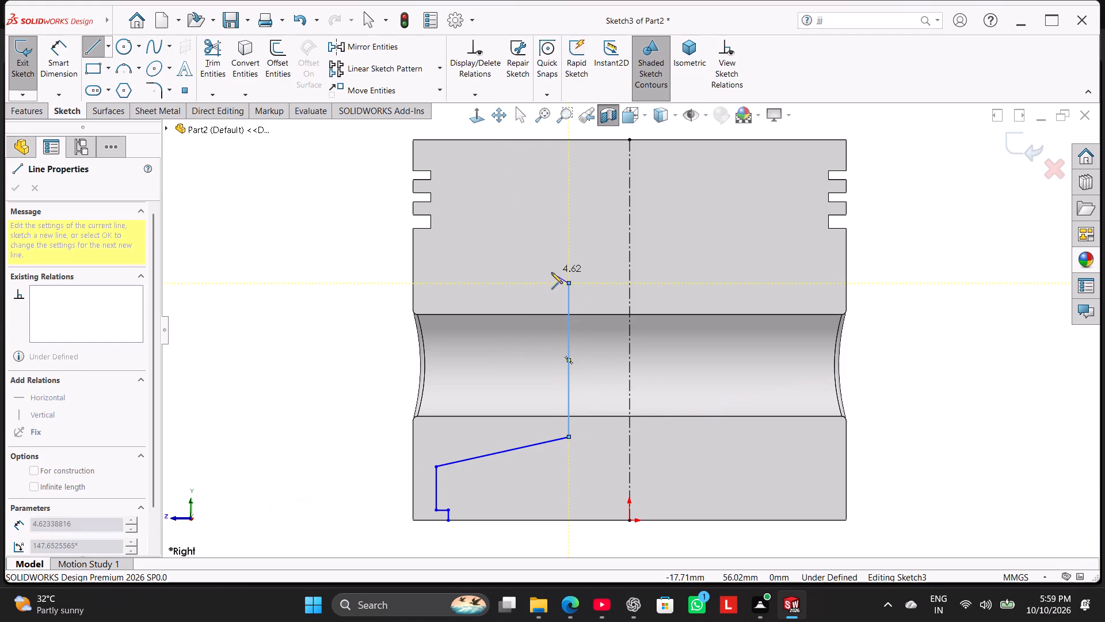
{"action": "left_click", "coordinate": [484, 241]}
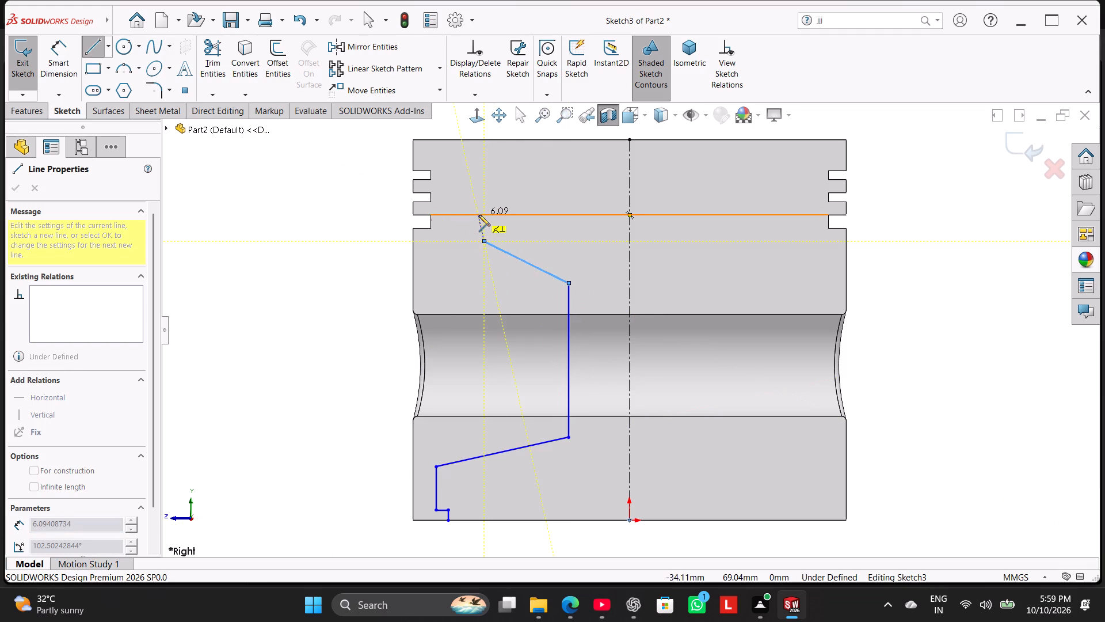
{"action": "left_click", "coordinate": [487, 216]}
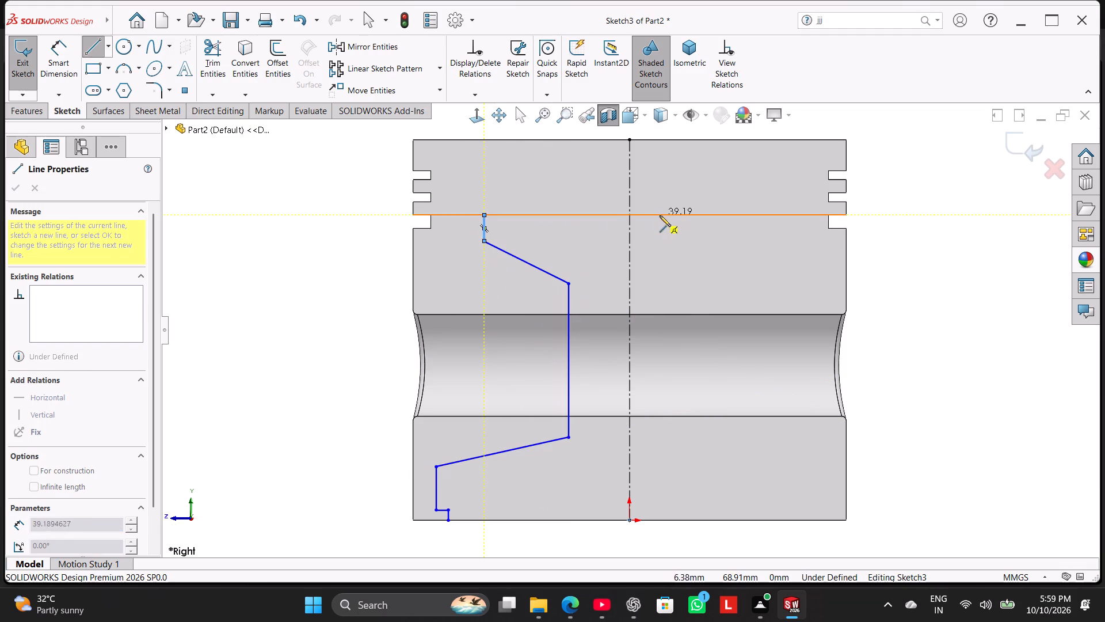
{"action": "left_click", "coordinate": [627, 216]}
{"action": "right_click", "coordinate": [337, 273]}
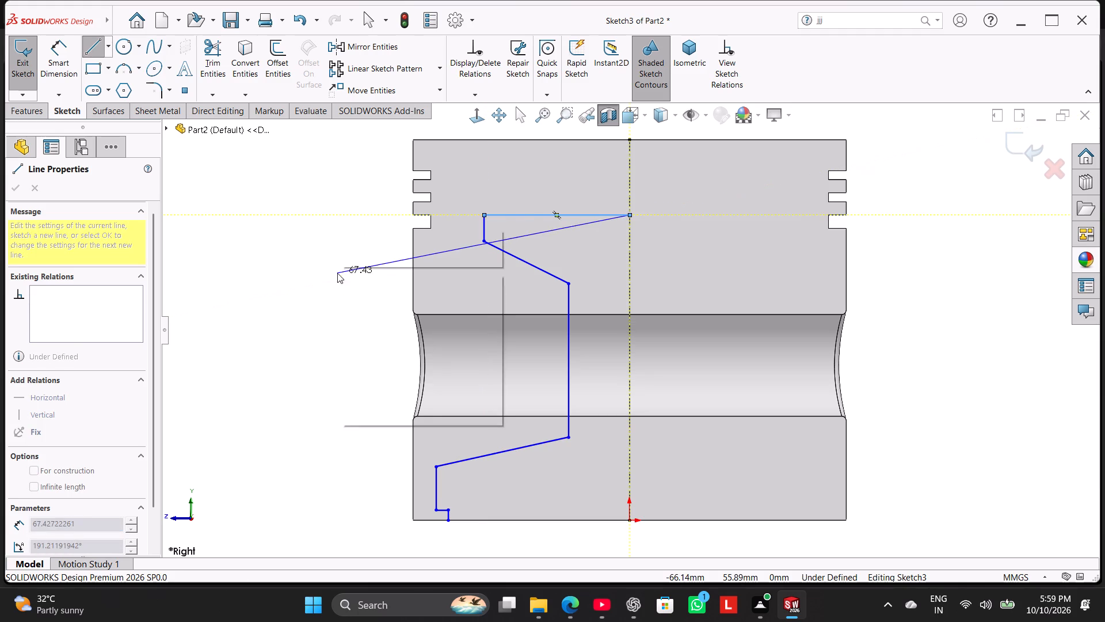
{"action": "left_click", "coordinate": [359, 277]}
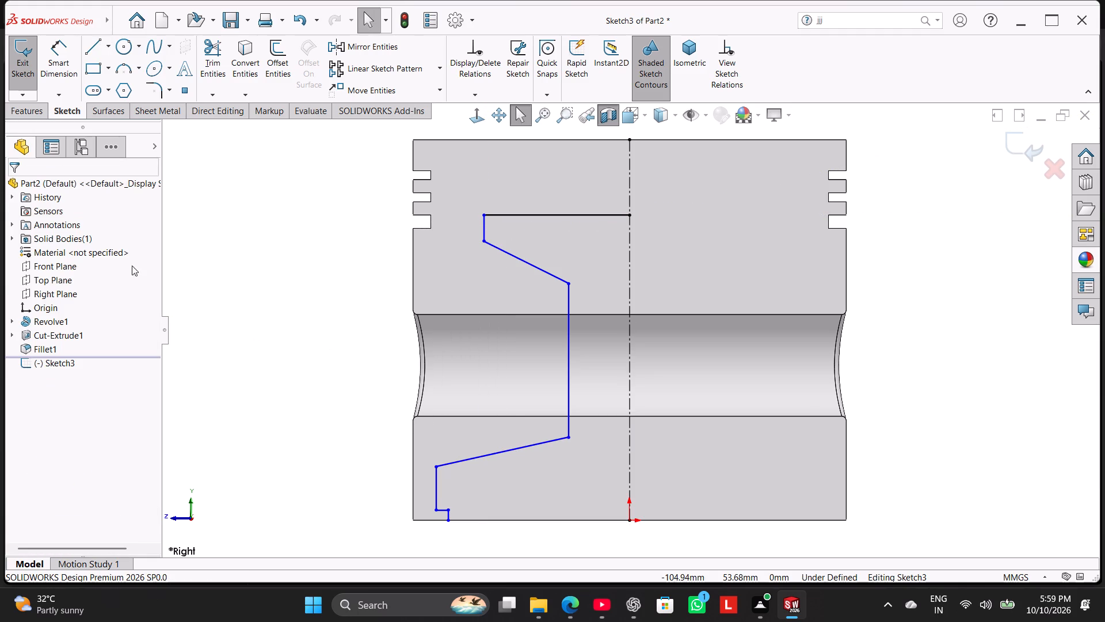
Close the base of the profile with a horizontal line about 41 mm long from its lower endpoint to the origin.
{"action": "left_click", "coordinate": [92, 41]}
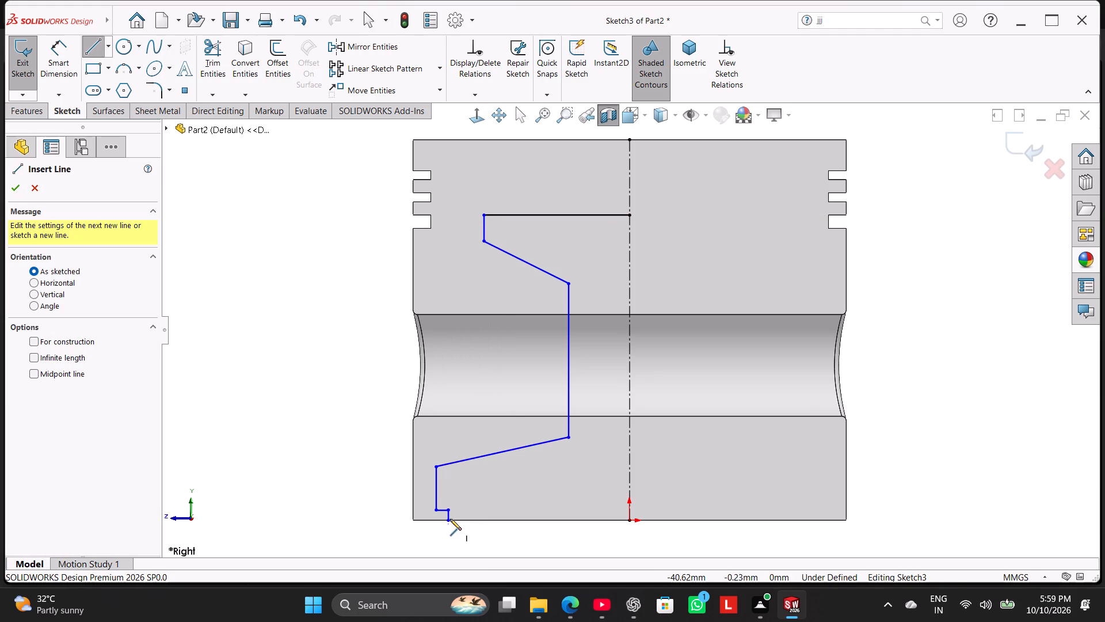
{"action": "left_click", "coordinate": [450, 518]}
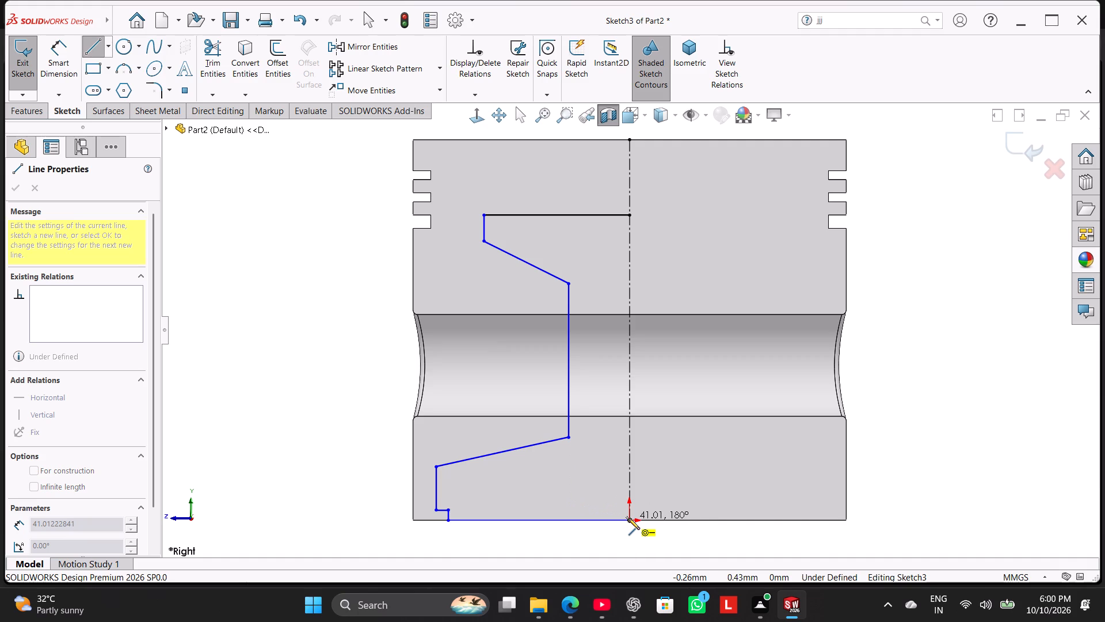
{"action": "left_click", "coordinate": [628, 518]}
{"action": "right_click", "coordinate": [319, 474]}
{"action": "left_click", "coordinate": [345, 478]}
{"action": "middle_click_drag", "start_coordinate": [608, 539], "coordinate": [617, 511]}
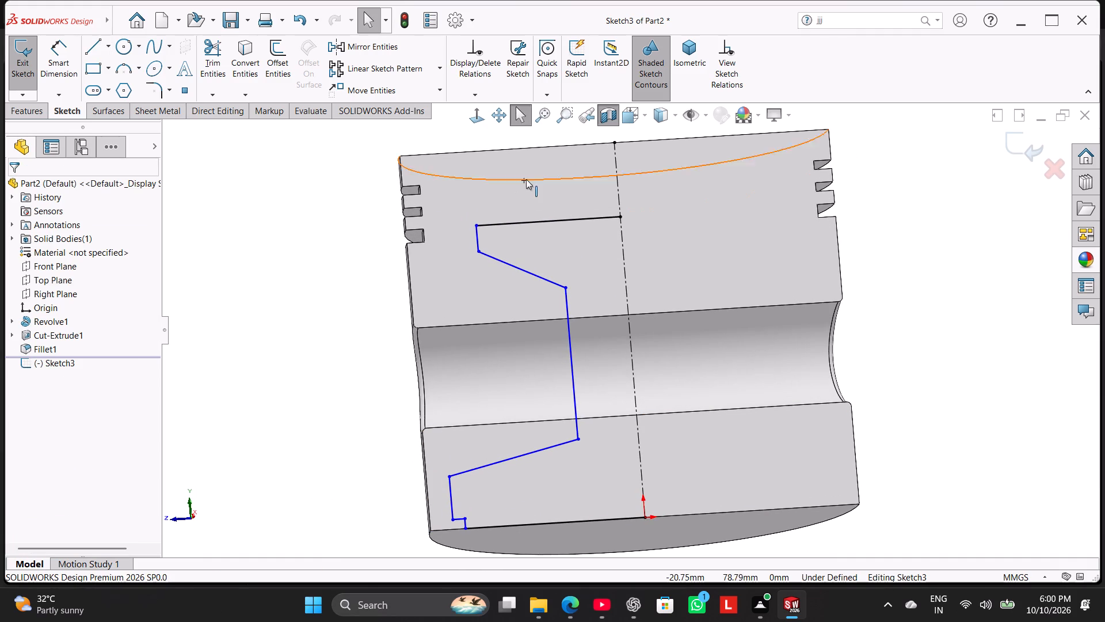
{"action": "left_click", "coordinate": [474, 112]}
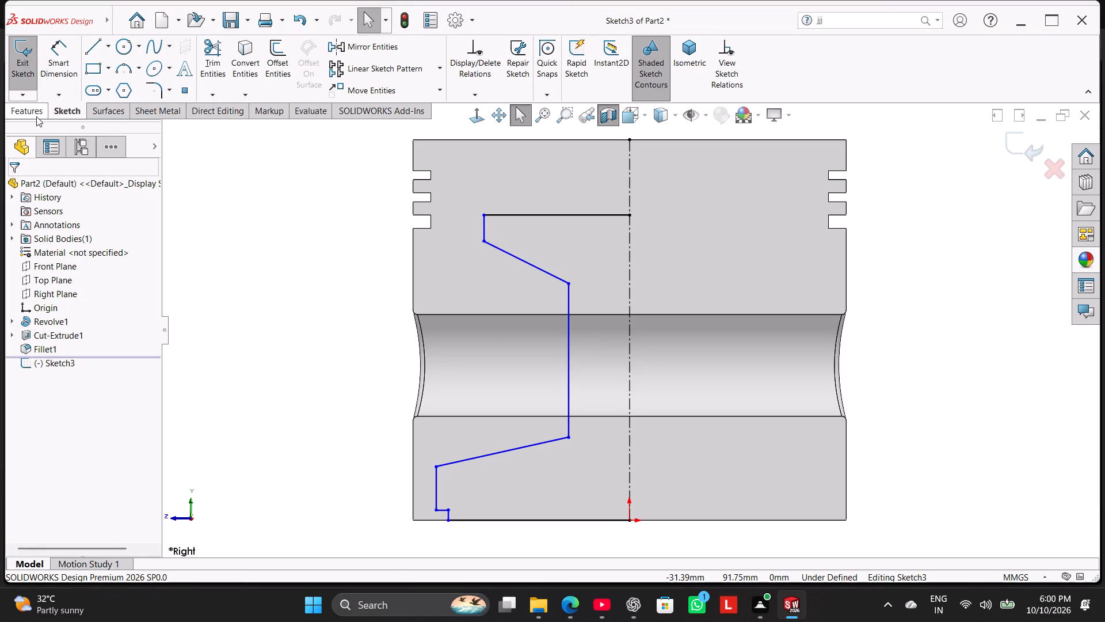
Dimension the short vertical line at the profile's base across the centerline as an 84 mm diameter.
{"action": "left_click", "coordinate": [52, 65]}
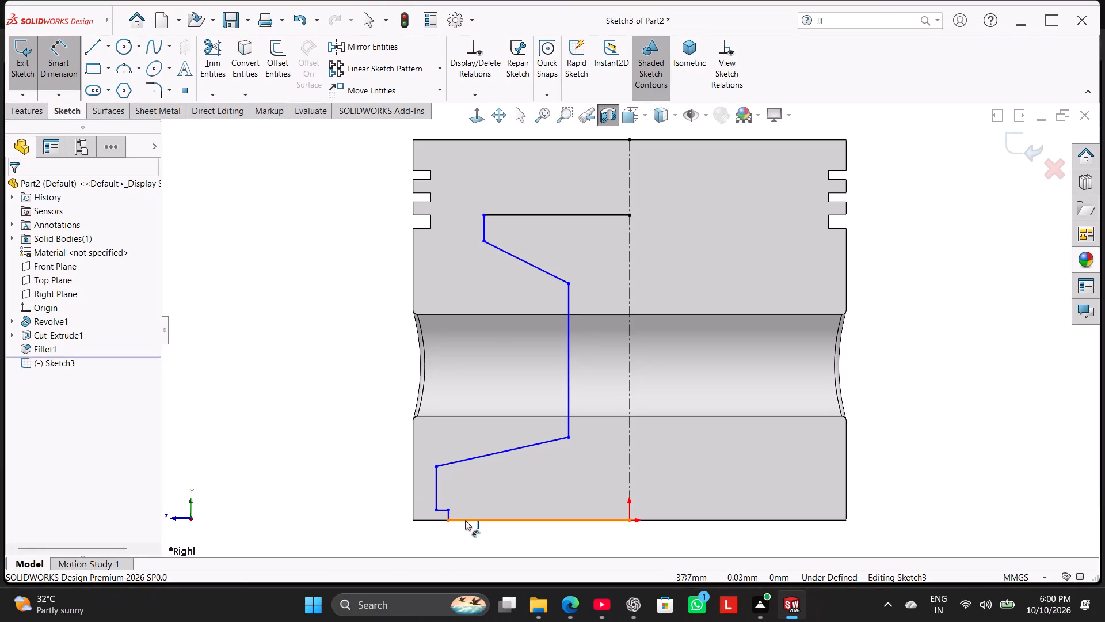
{"action": "left_click", "coordinate": [448, 514]}
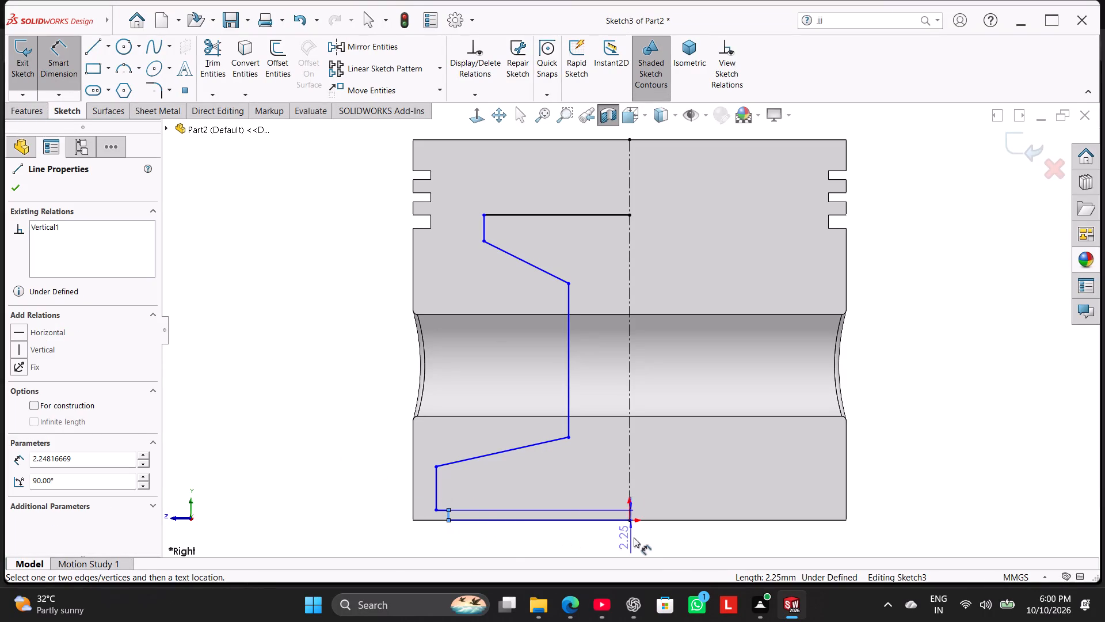
{"action": "left_click", "coordinate": [630, 474]}
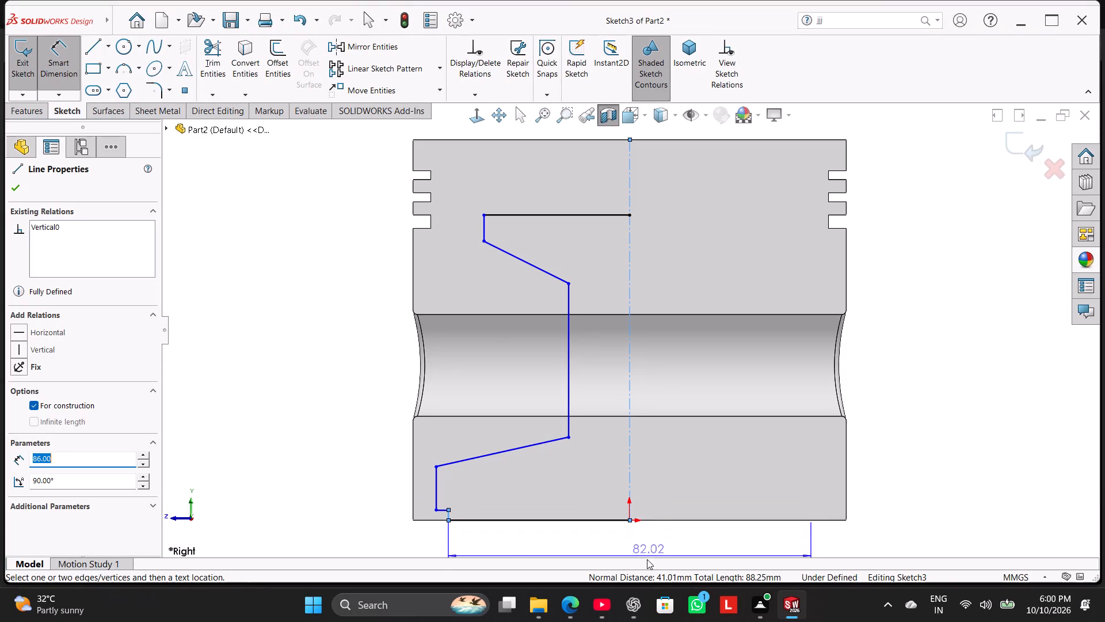
{"action": "left_click", "coordinate": [636, 548]}
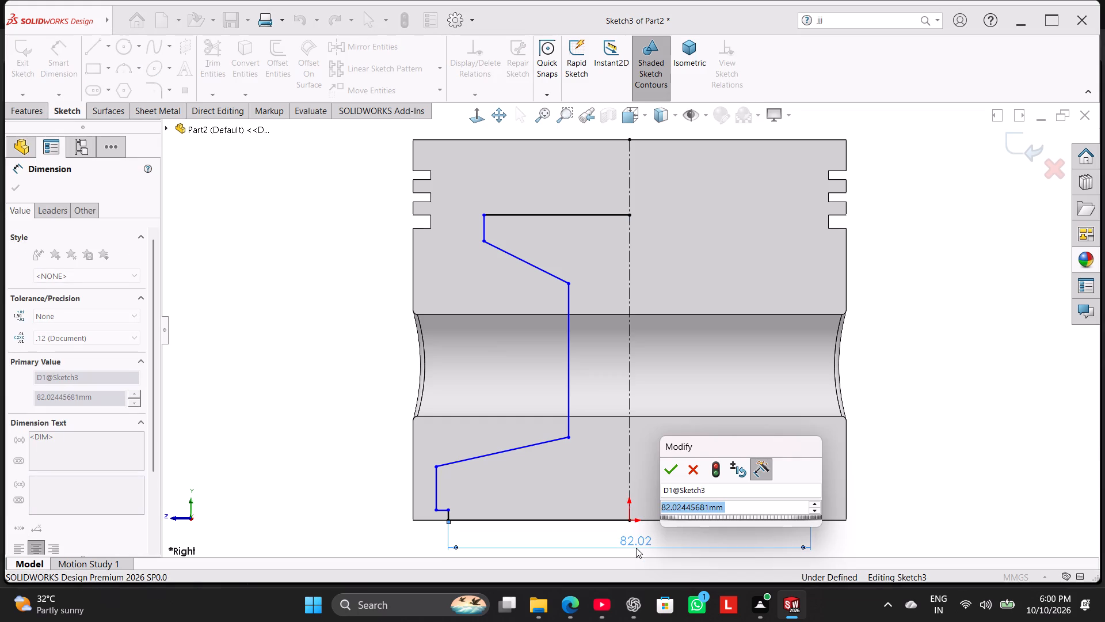
{"action": "type", "text": "84"}
{"action": "key", "text": "Return"}
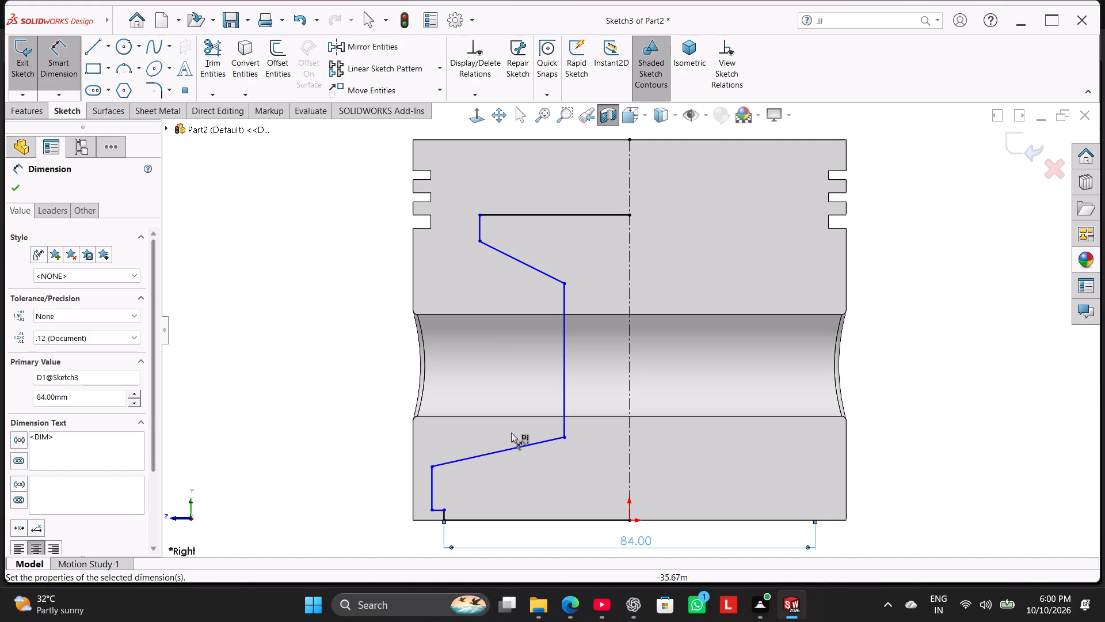
Dimension the lower vertical line above the base step across the centerline as a 90 mm diameter.
{"action": "scroll", "coordinate": [567, 430], "scroll_direction": "up", "scroll_amount": 1}
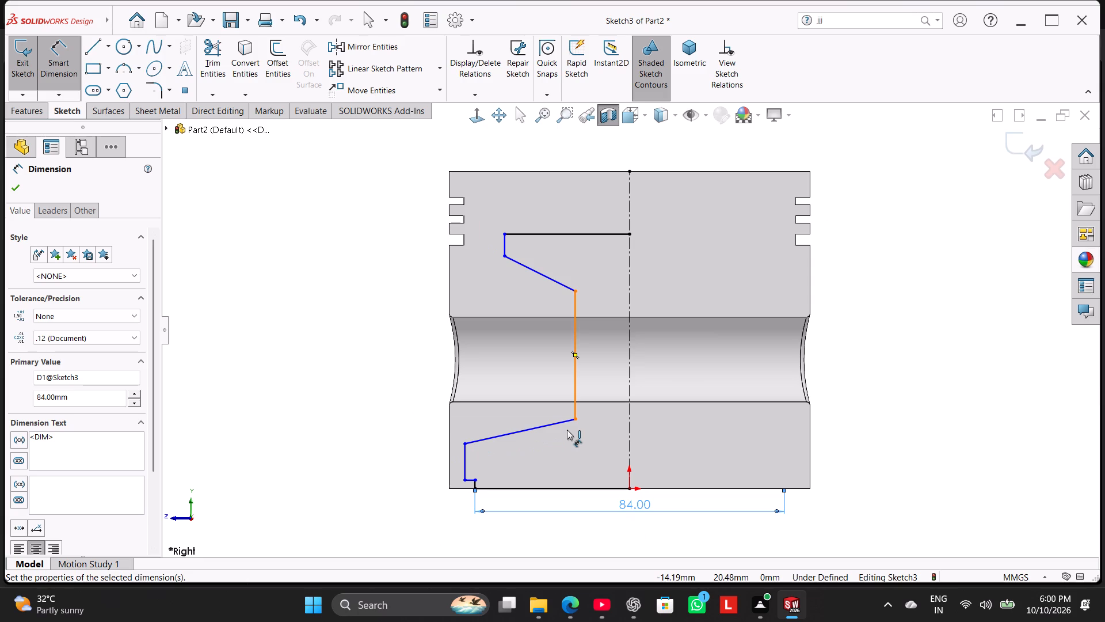
{"action": "left_click", "coordinate": [464, 453]}
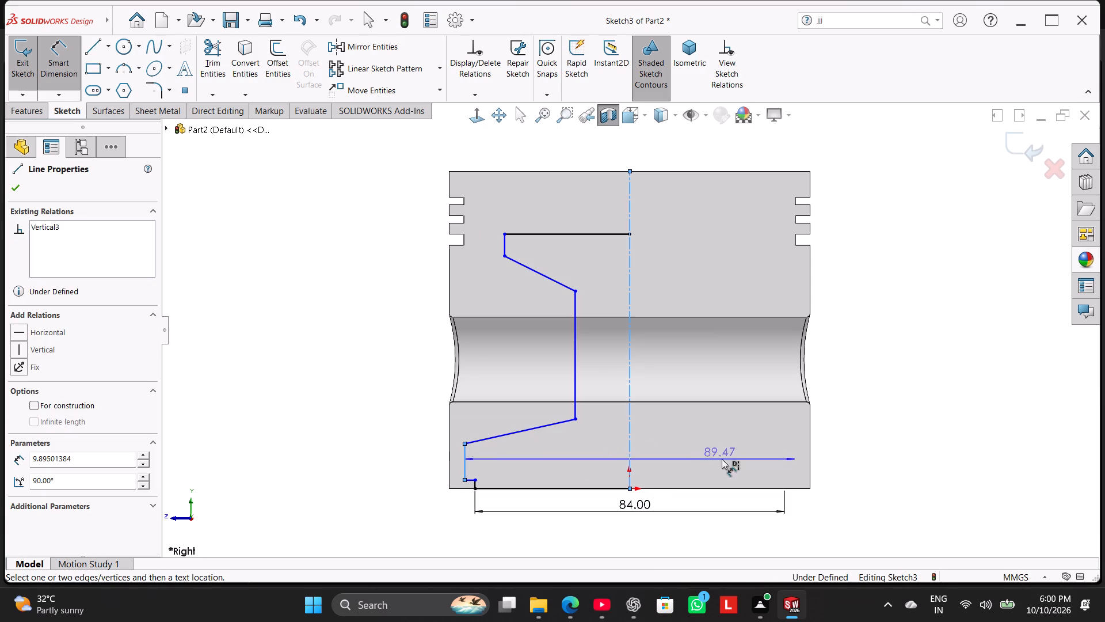
{"action": "left_click", "coordinate": [640, 534]}
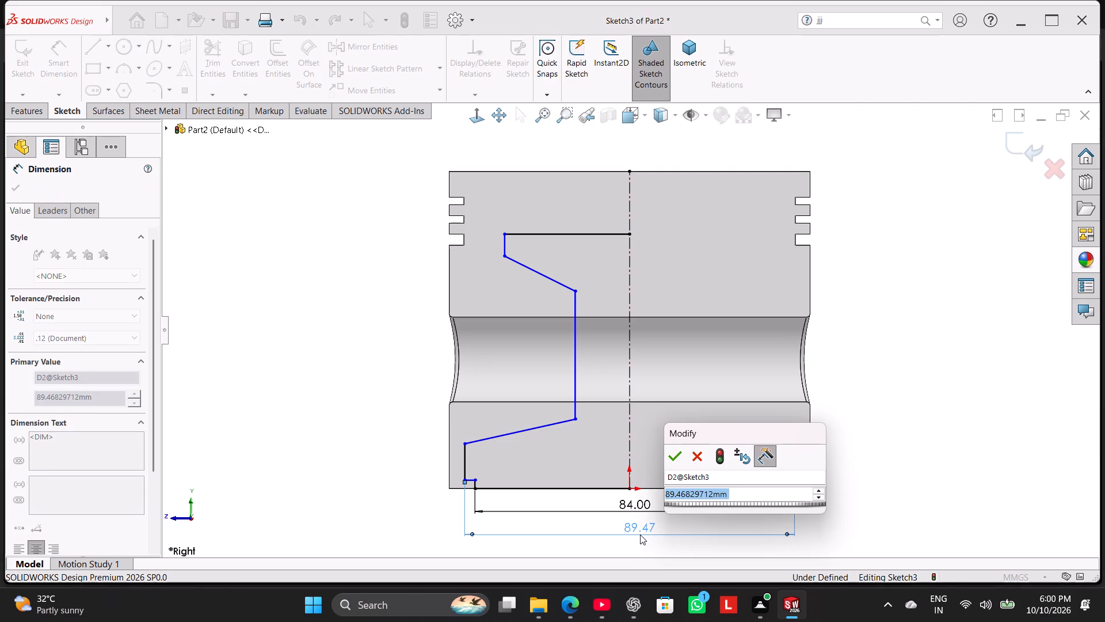
{"action": "key", "text": "9"}
{"action": "key", "text": "Return"}
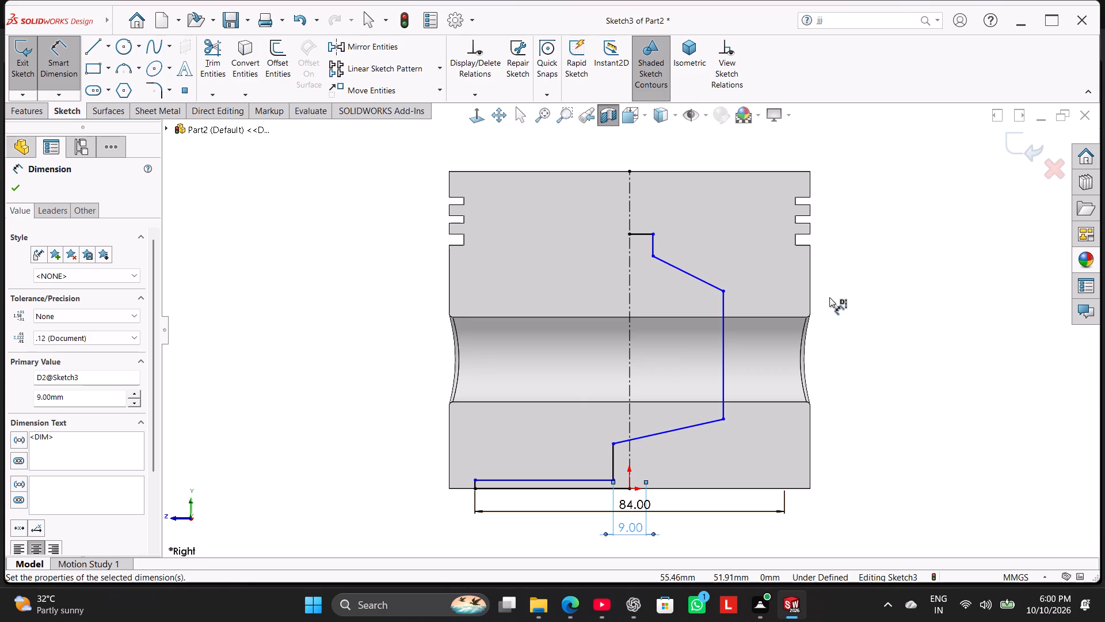
{"action": "double_click", "coordinate": [632, 525]}
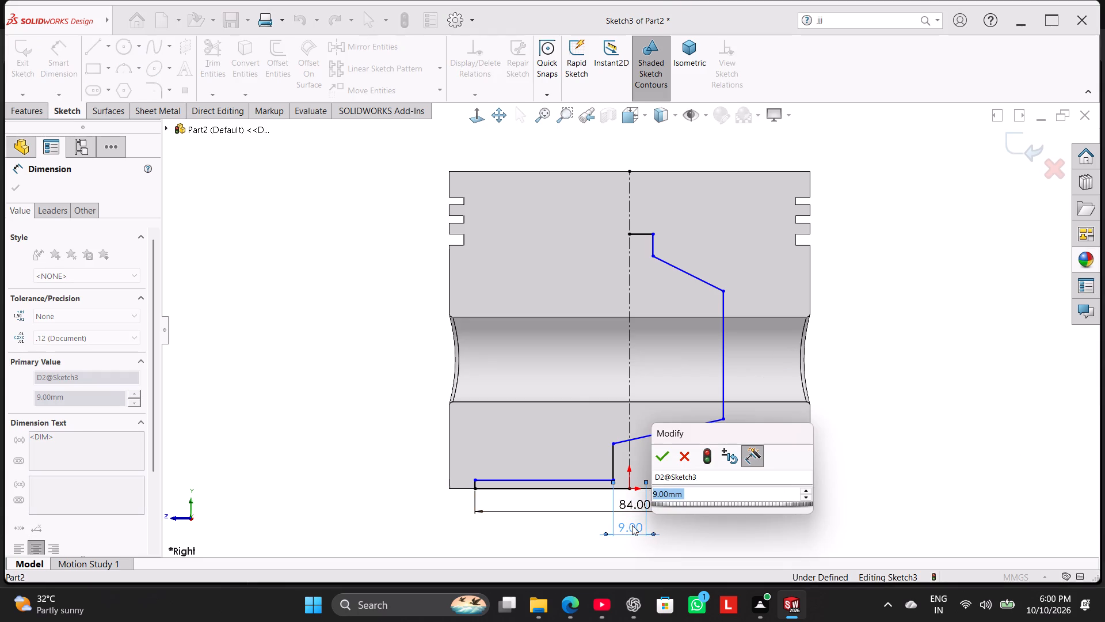
{"action": "type", "text": "90"}
{"action": "key", "text": "Return"}
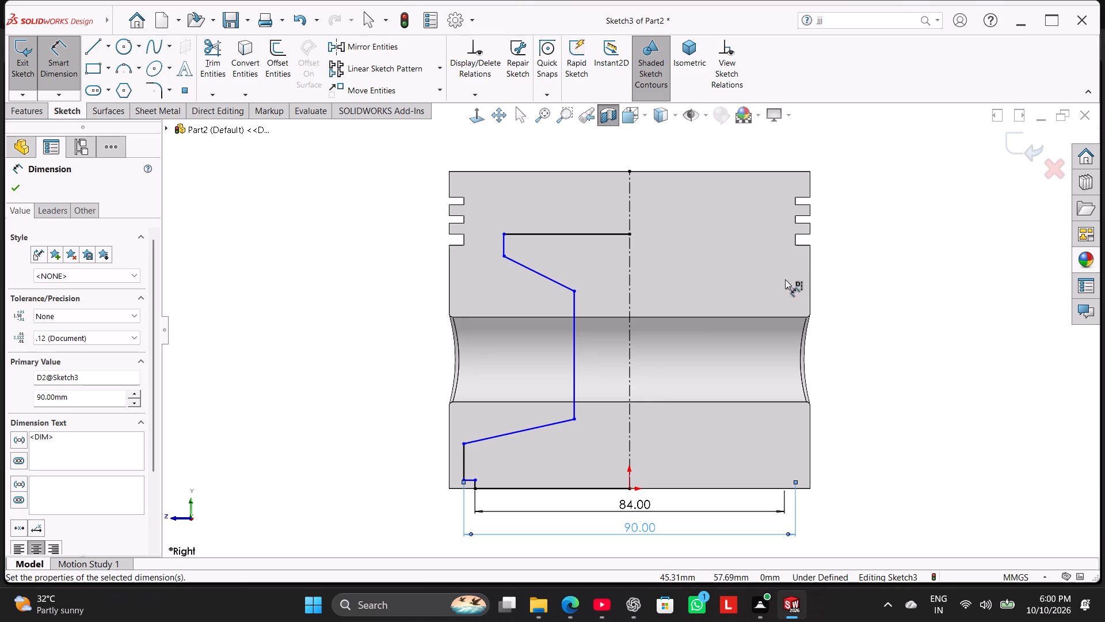
Dimension the long middle vertical line across the centerline as a 60 mm diameter.
{"action": "left_click", "coordinate": [577, 351]}
{"action": "left_click", "coordinate": [626, 356]}
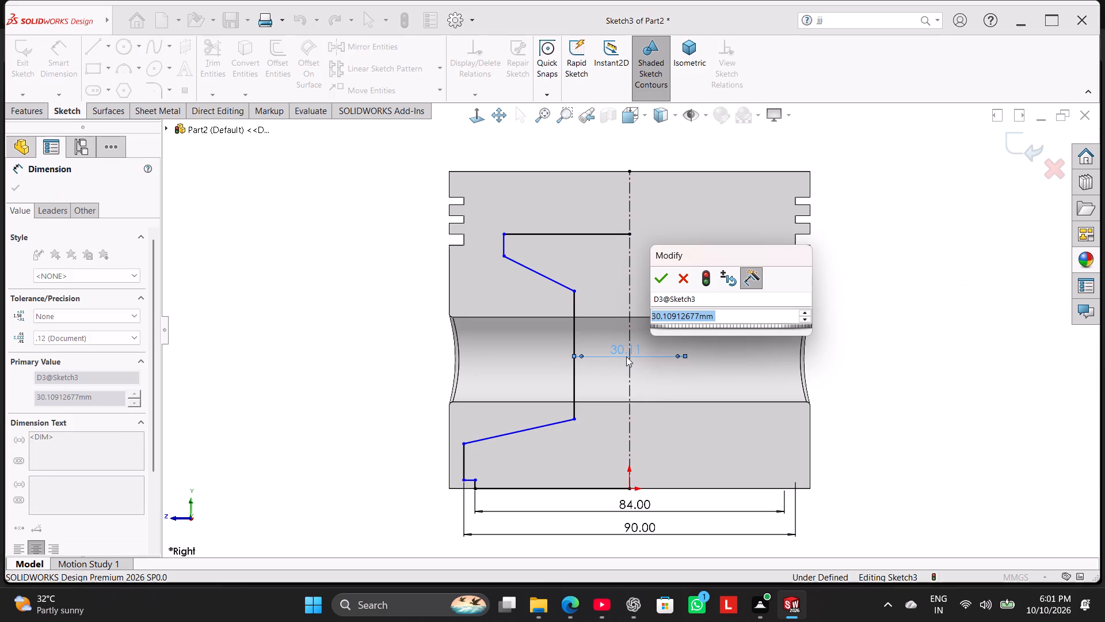
{"action": "type", "text": "60"}
{"action": "key", "text": "Return"}
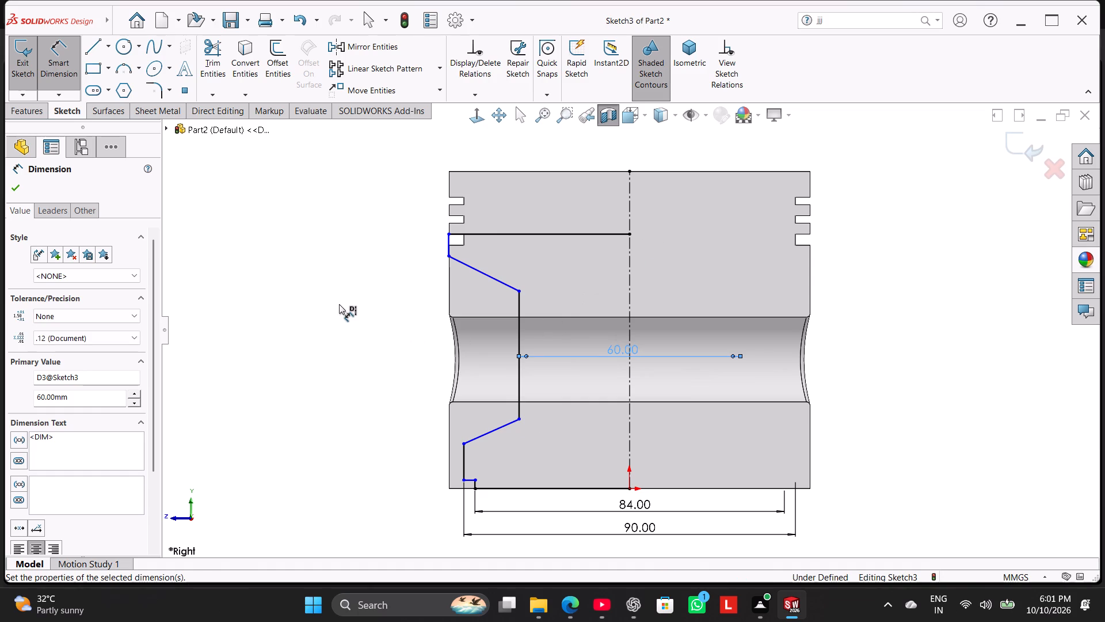
Dimension the uppermost short vertical line across the centerline as a 78 mm diameter.
{"action": "left_click", "coordinate": [448, 248]}
{"action": "left_click", "coordinate": [630, 214]}
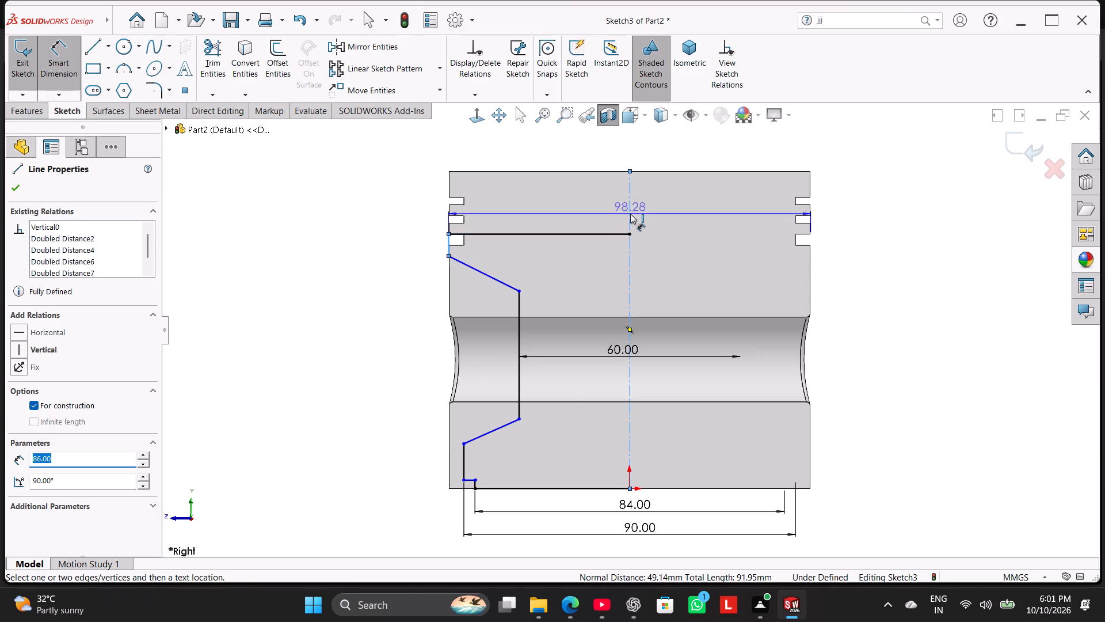
{"action": "double_click", "coordinate": [630, 214]}
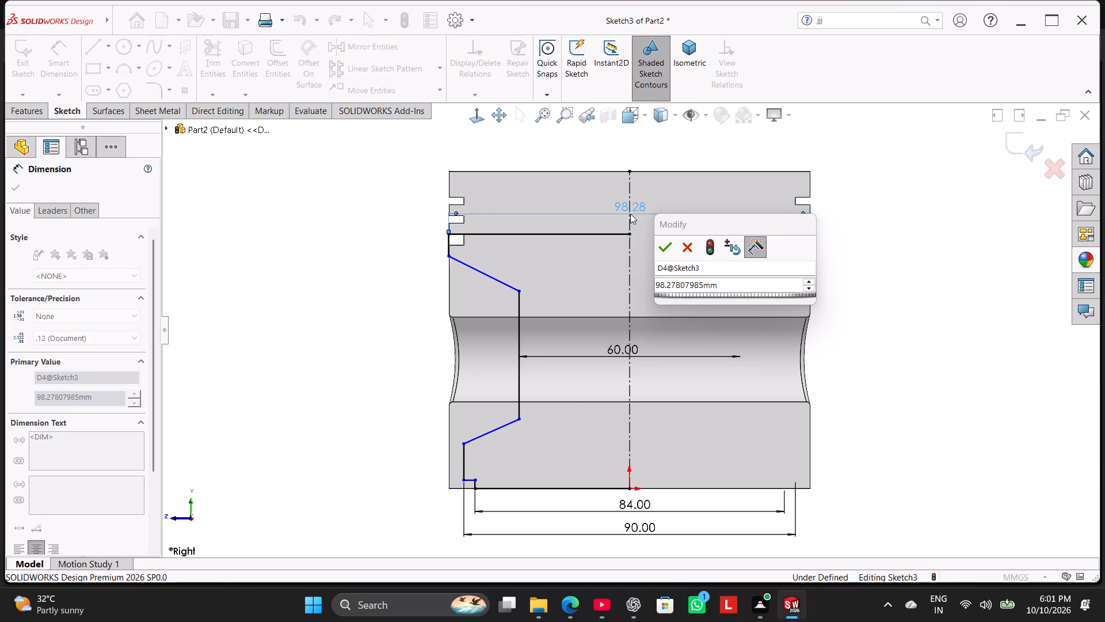
{"action": "double_click", "coordinate": [731, 276]}
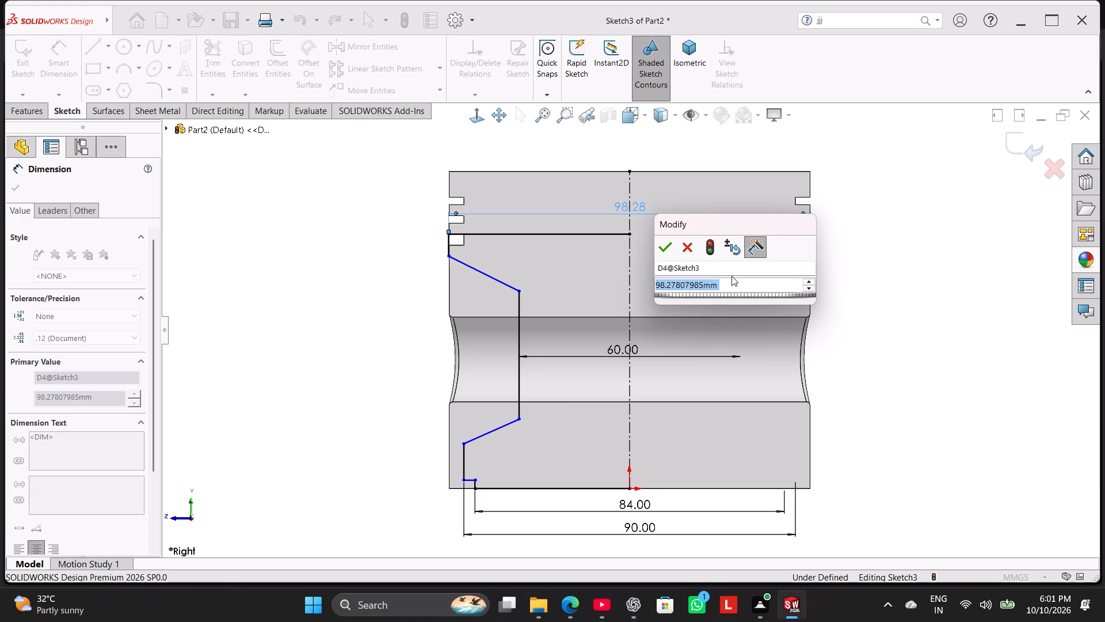
{"action": "type", "text": "78"}
{"action": "key", "text": "Return"}
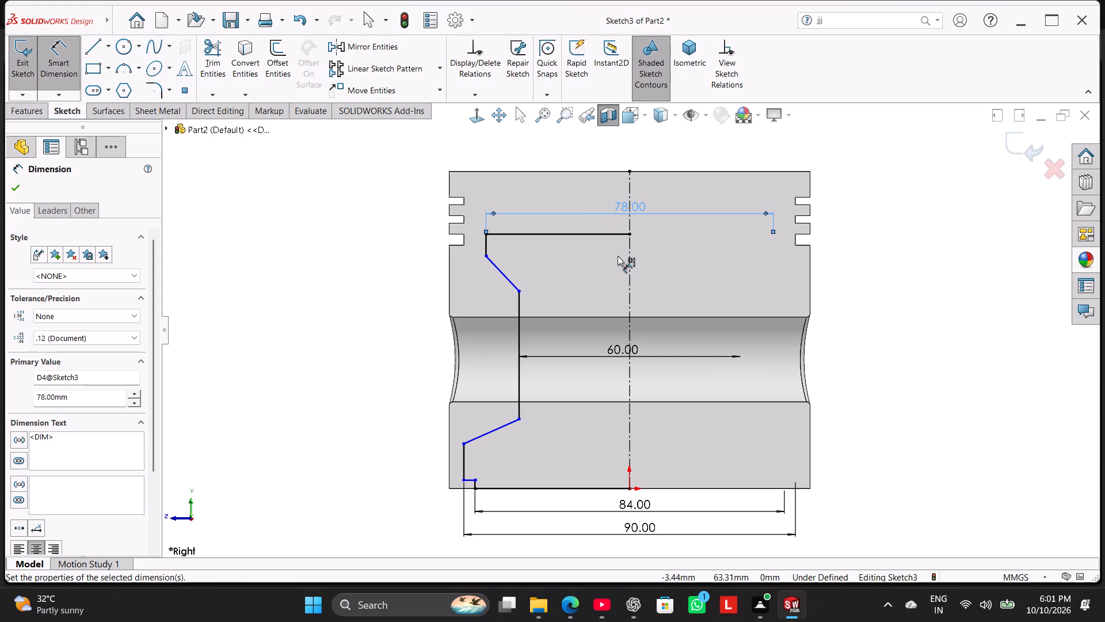
Dimension the angle between the upper slanted line and the long middle vertical line as 100 degrees.
{"action": "left_click", "coordinate": [518, 317]}
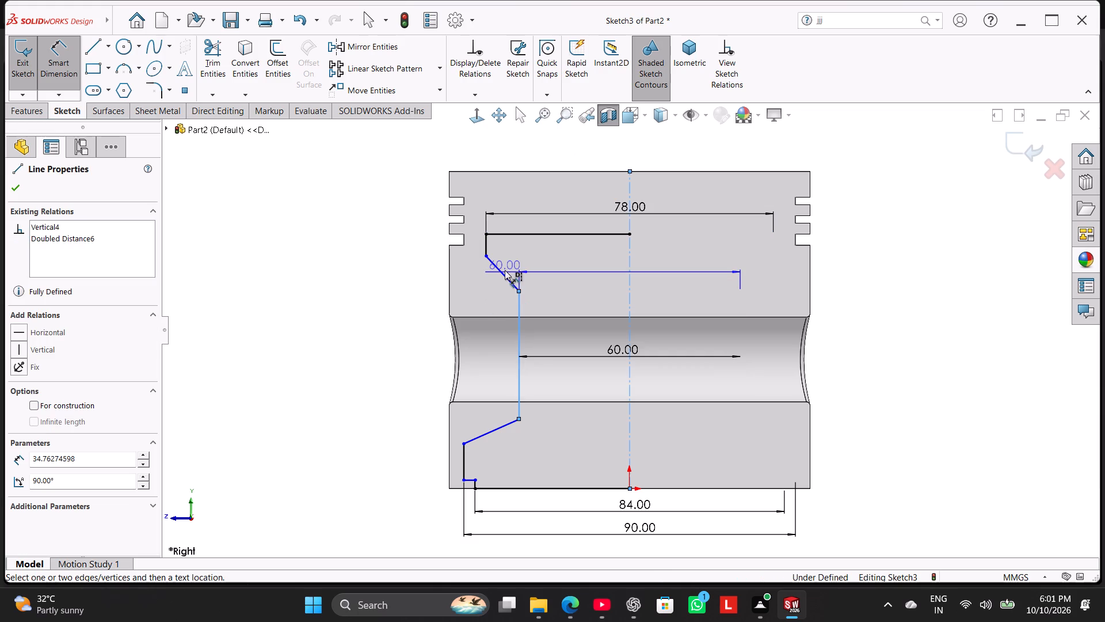
{"action": "left_click", "coordinate": [498, 272]}
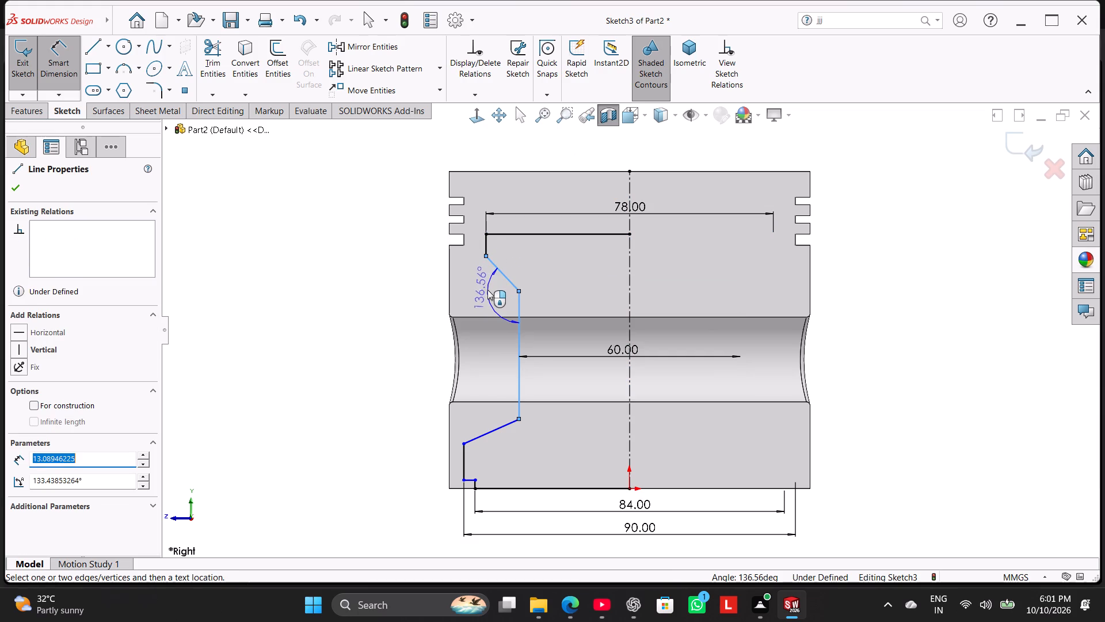
{"action": "left_click", "coordinate": [487, 290]}
{"action": "type", "text": "100"}
{"action": "key", "text": "Return"}
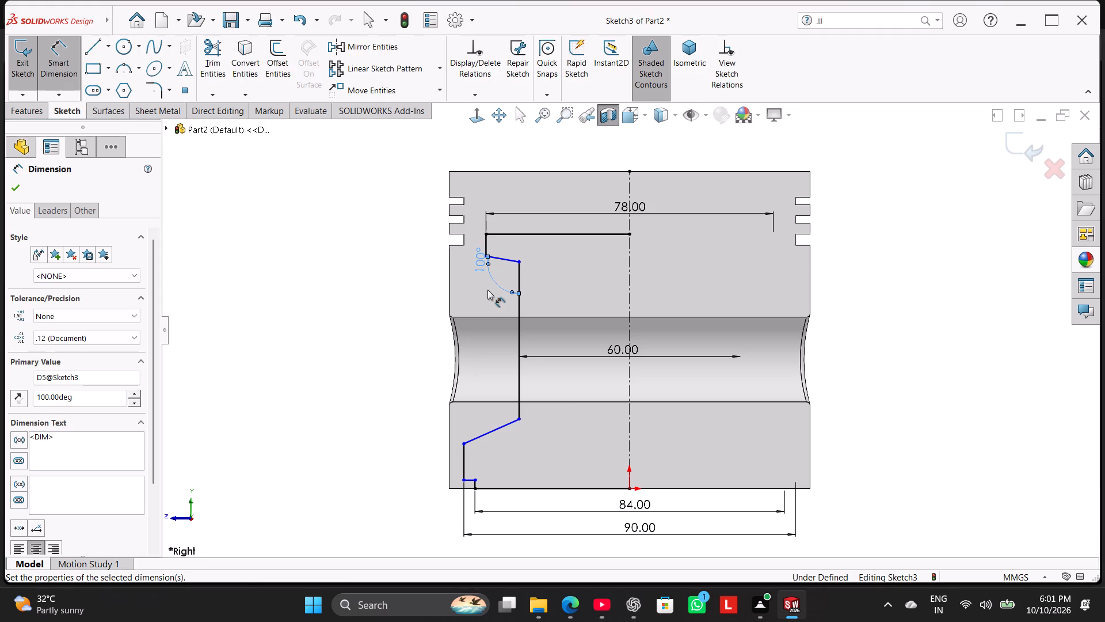
{"action": "left_click", "coordinate": [307, 318]}
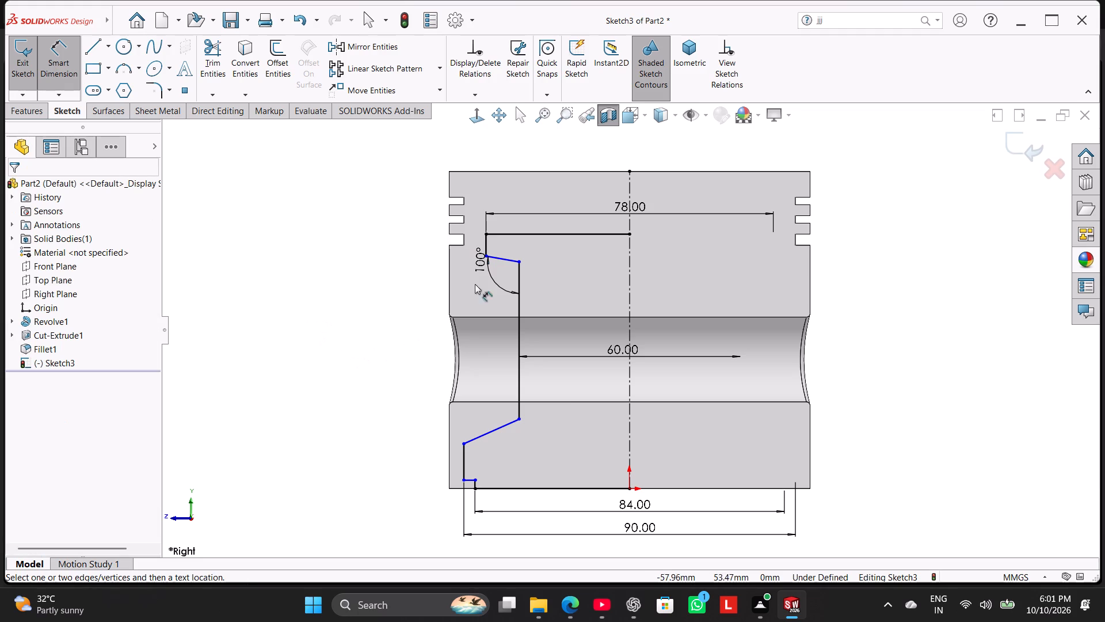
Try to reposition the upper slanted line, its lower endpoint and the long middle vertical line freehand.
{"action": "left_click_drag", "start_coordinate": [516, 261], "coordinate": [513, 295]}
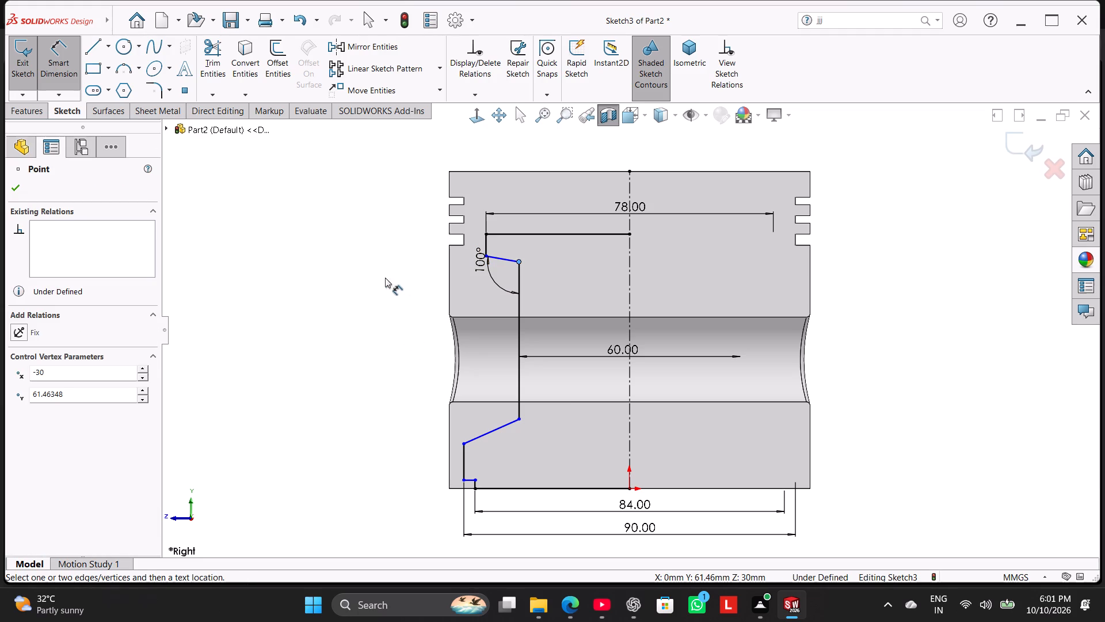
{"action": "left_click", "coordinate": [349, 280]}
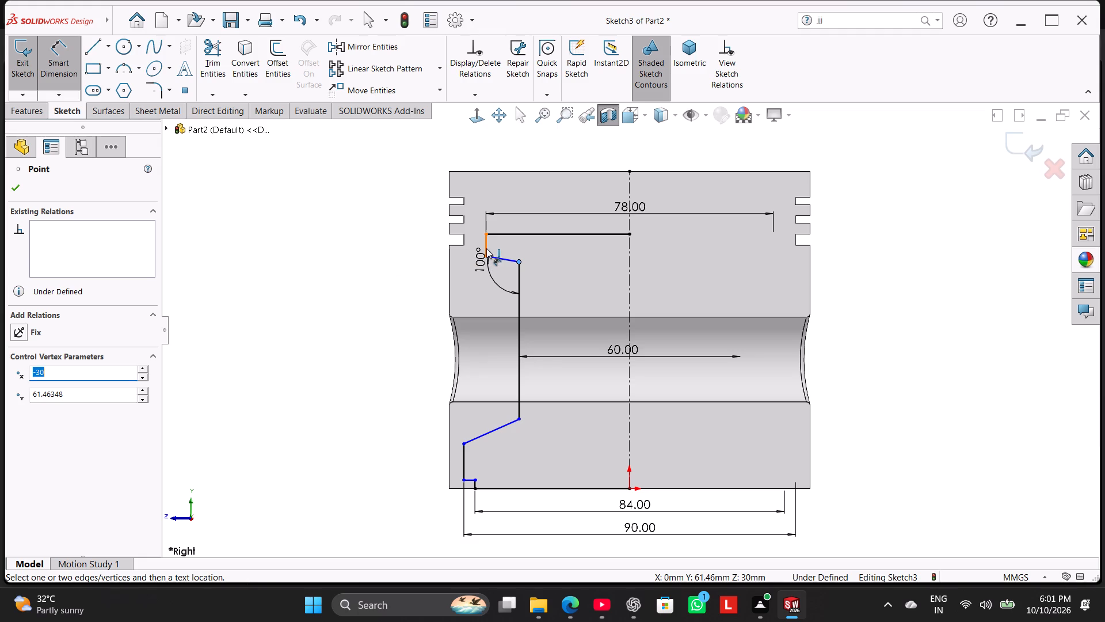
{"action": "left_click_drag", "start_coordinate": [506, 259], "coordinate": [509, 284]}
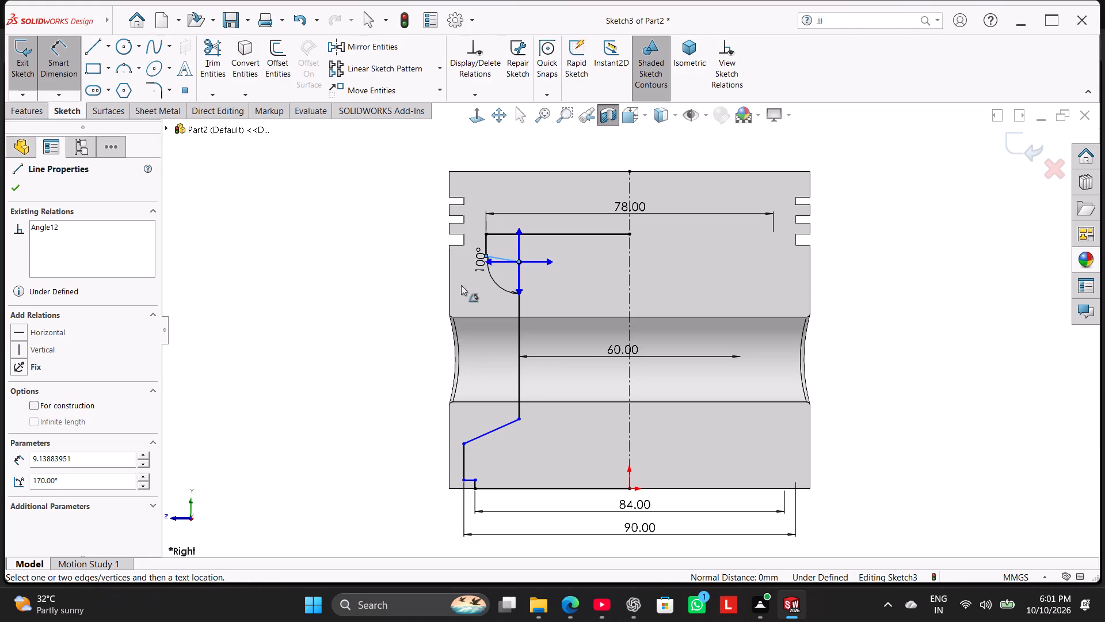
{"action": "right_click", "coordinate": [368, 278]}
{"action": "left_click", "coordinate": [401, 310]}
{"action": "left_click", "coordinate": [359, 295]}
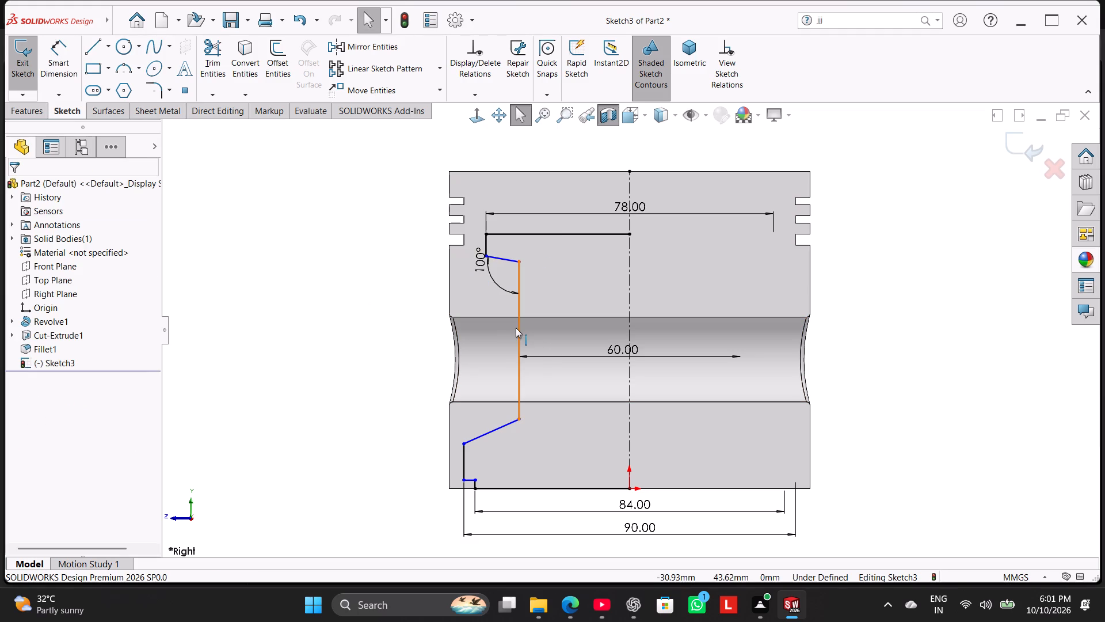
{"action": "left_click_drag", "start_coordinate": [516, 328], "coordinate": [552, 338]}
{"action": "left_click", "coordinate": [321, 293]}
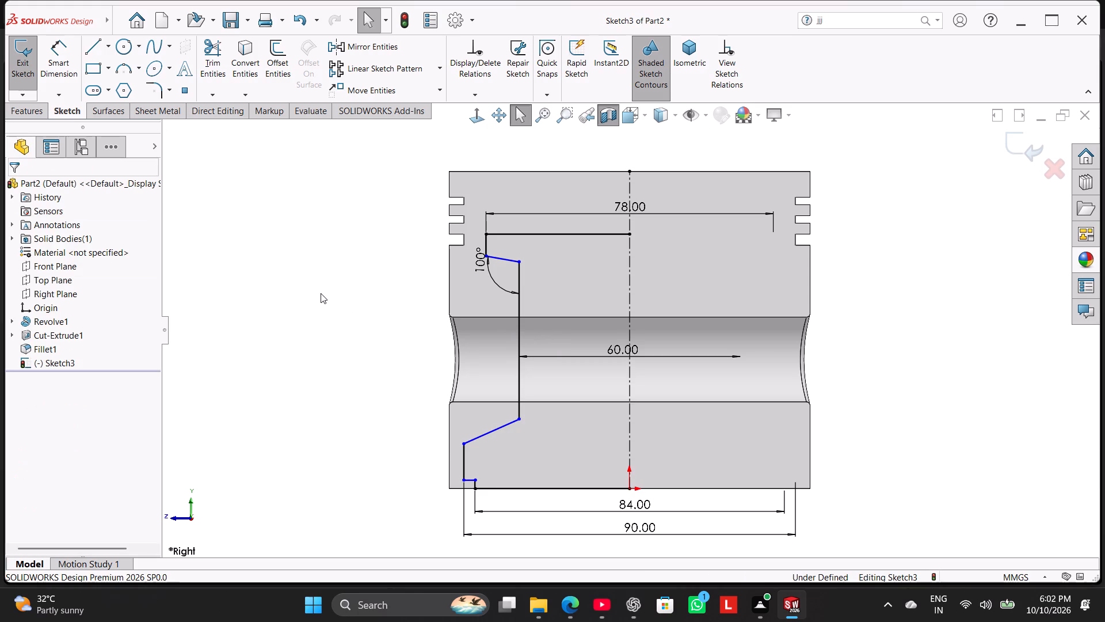
Set the diameter dimension of the long middle vertical line to 40 mm.
{"action": "double_click", "coordinate": [619, 348]}
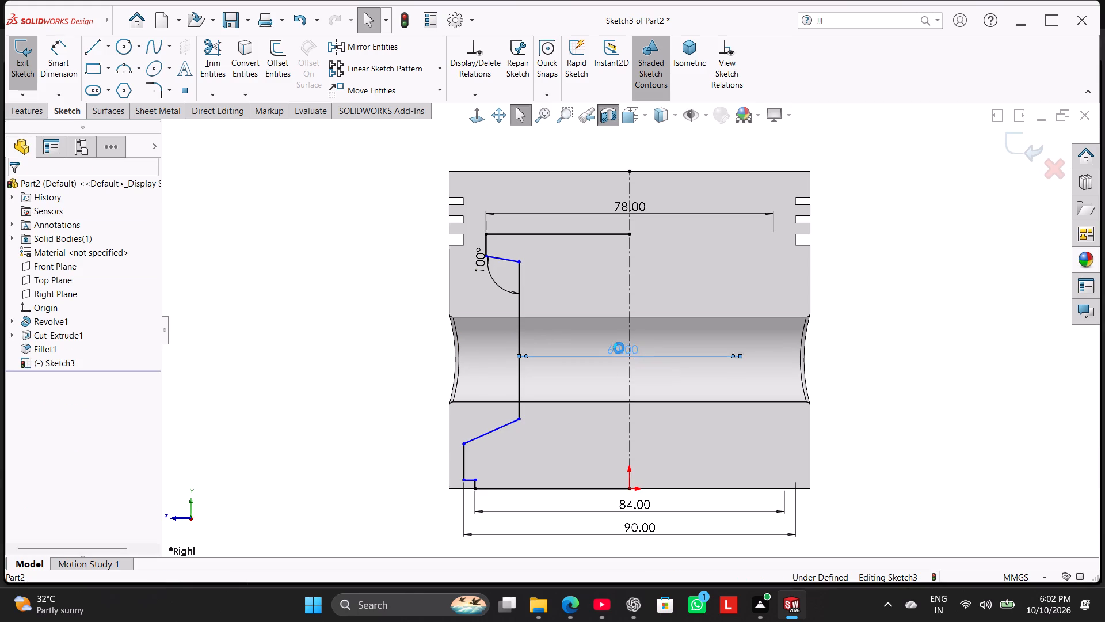
{"action": "type", "text": "40"}
{"action": "key", "text": "Return"}
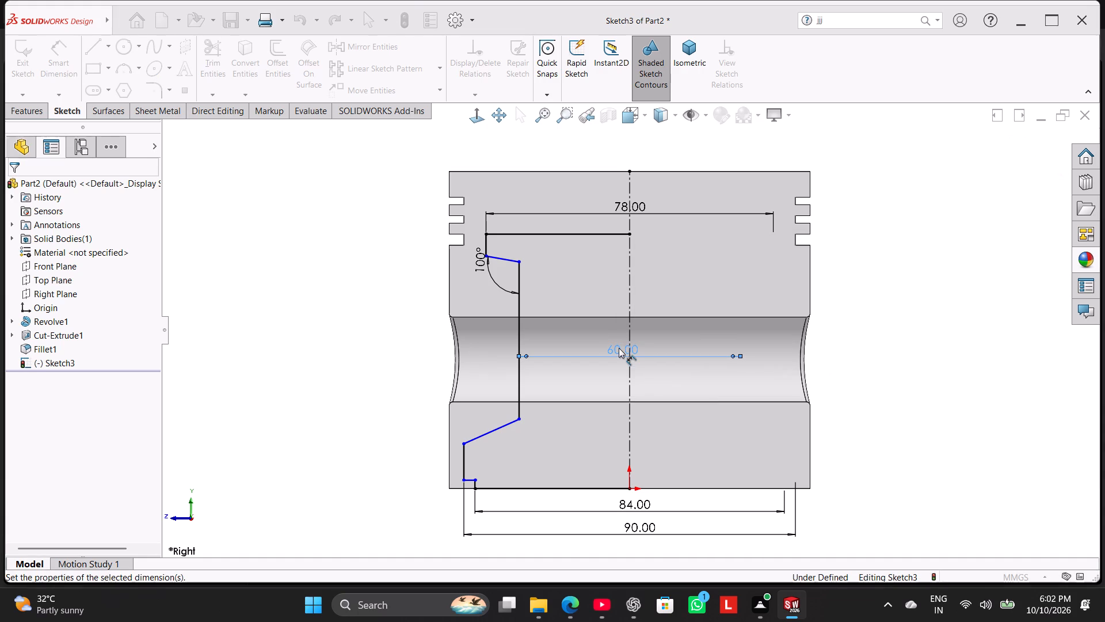
{"action": "left_click", "coordinate": [275, 309]}
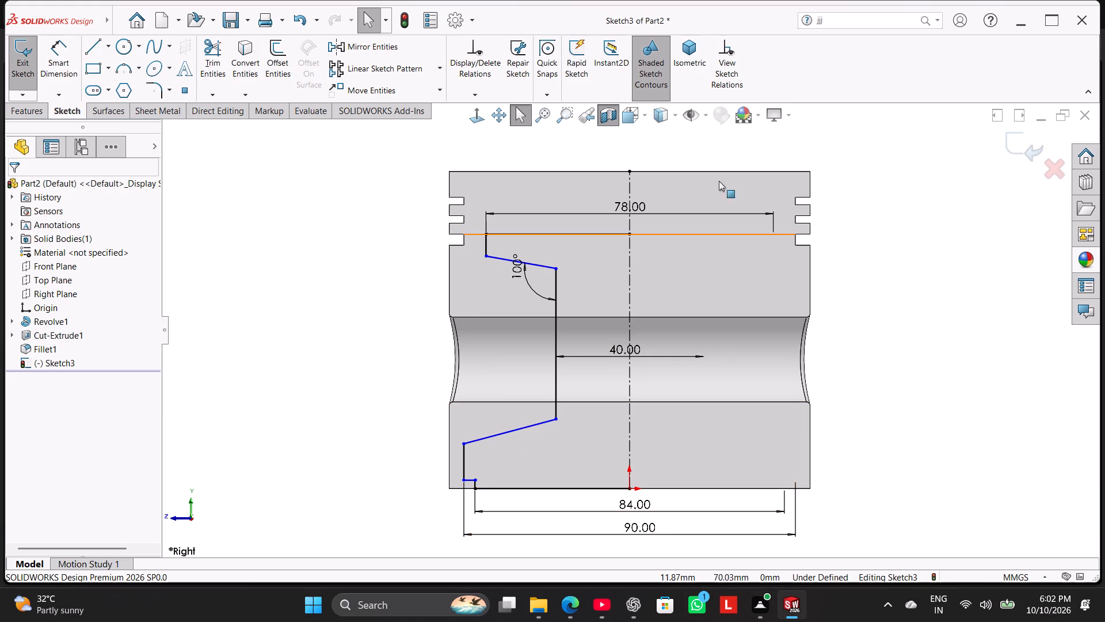
Dimension the short horizontal step line 3 mm above the piston's bottom edge.
{"action": "scroll", "coordinate": [481, 500], "scroll_direction": "down", "scroll_amount": 4}
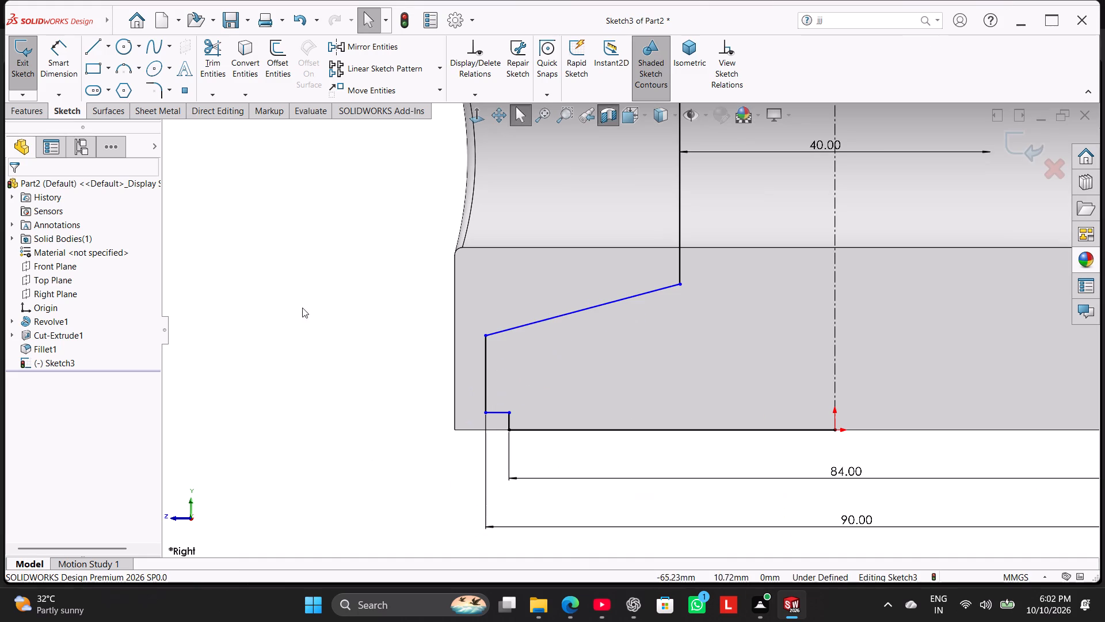
{"action": "left_click", "coordinate": [62, 66]}
{"action": "scroll", "coordinate": [466, 371], "scroll_direction": "down", "scroll_amount": 4}
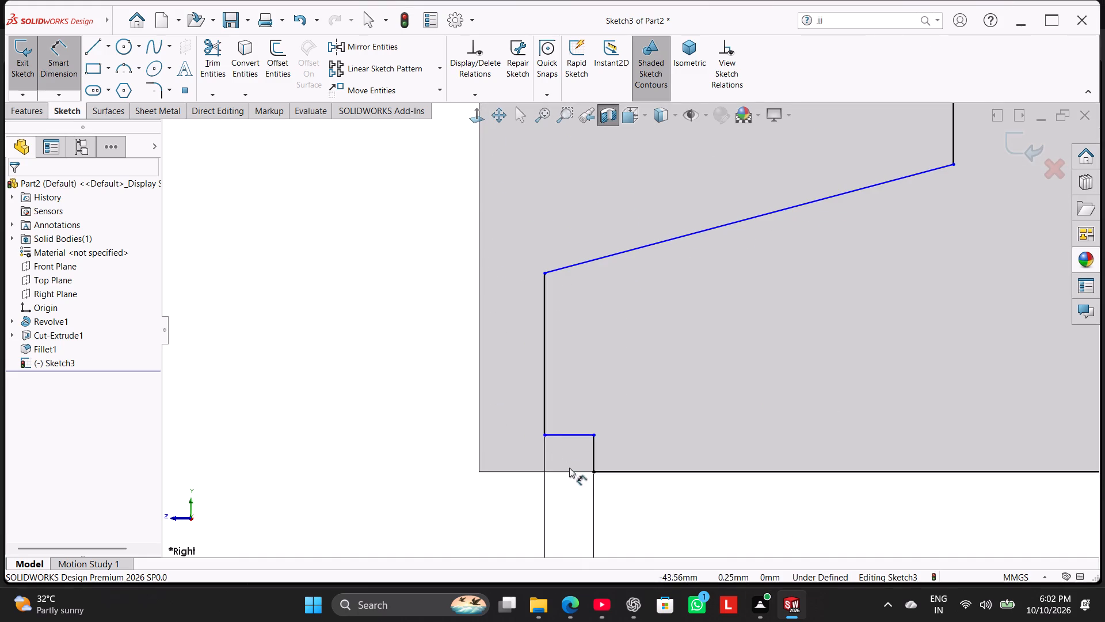
{"action": "left_click", "coordinate": [578, 472]}
{"action": "left_click", "coordinate": [579, 435]}
{"action": "left_click", "coordinate": [438, 436]}
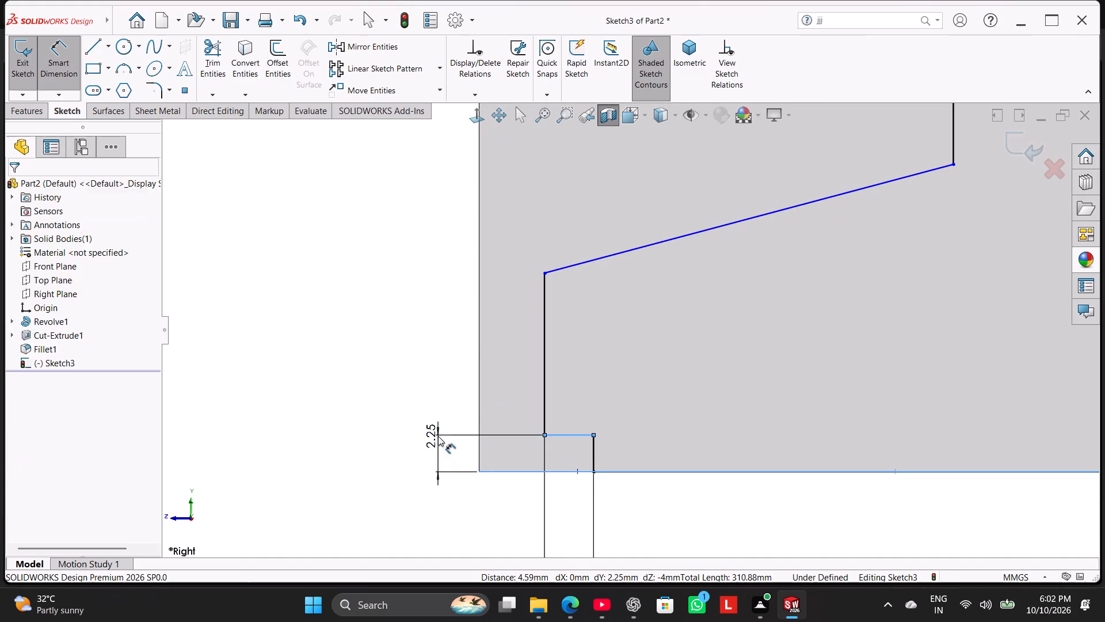
{"action": "key", "text": "3"}
{"action": "key", "text": "Return"}
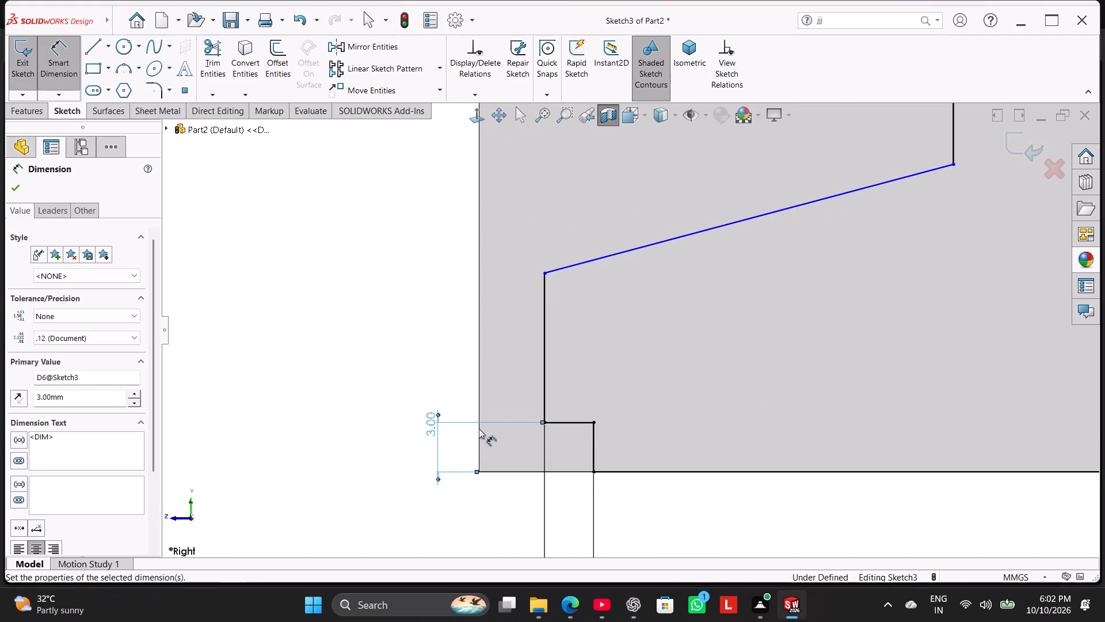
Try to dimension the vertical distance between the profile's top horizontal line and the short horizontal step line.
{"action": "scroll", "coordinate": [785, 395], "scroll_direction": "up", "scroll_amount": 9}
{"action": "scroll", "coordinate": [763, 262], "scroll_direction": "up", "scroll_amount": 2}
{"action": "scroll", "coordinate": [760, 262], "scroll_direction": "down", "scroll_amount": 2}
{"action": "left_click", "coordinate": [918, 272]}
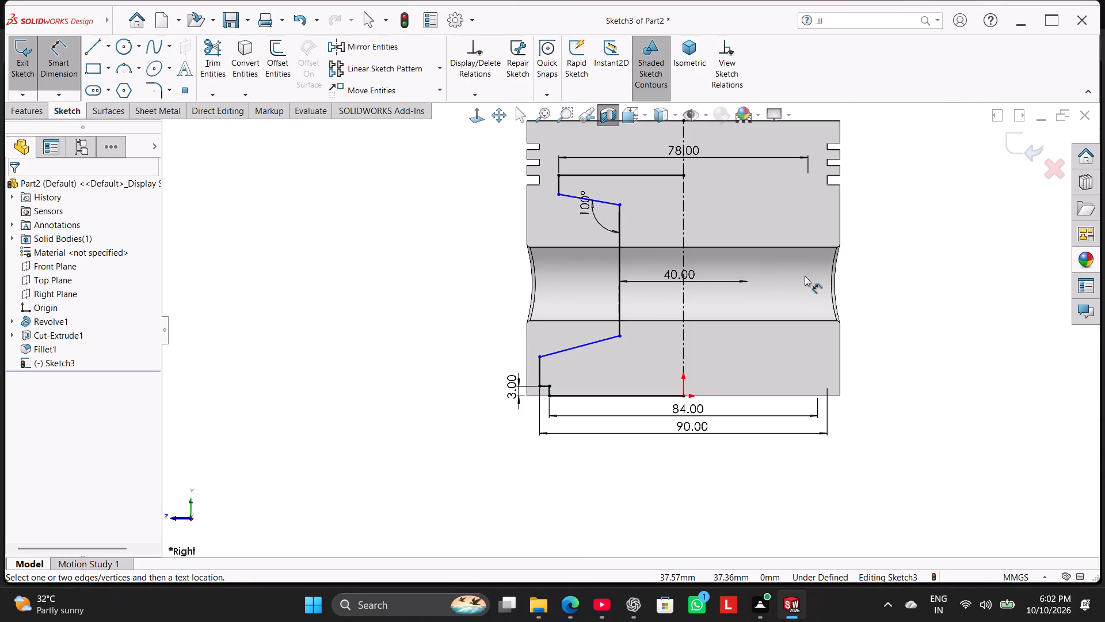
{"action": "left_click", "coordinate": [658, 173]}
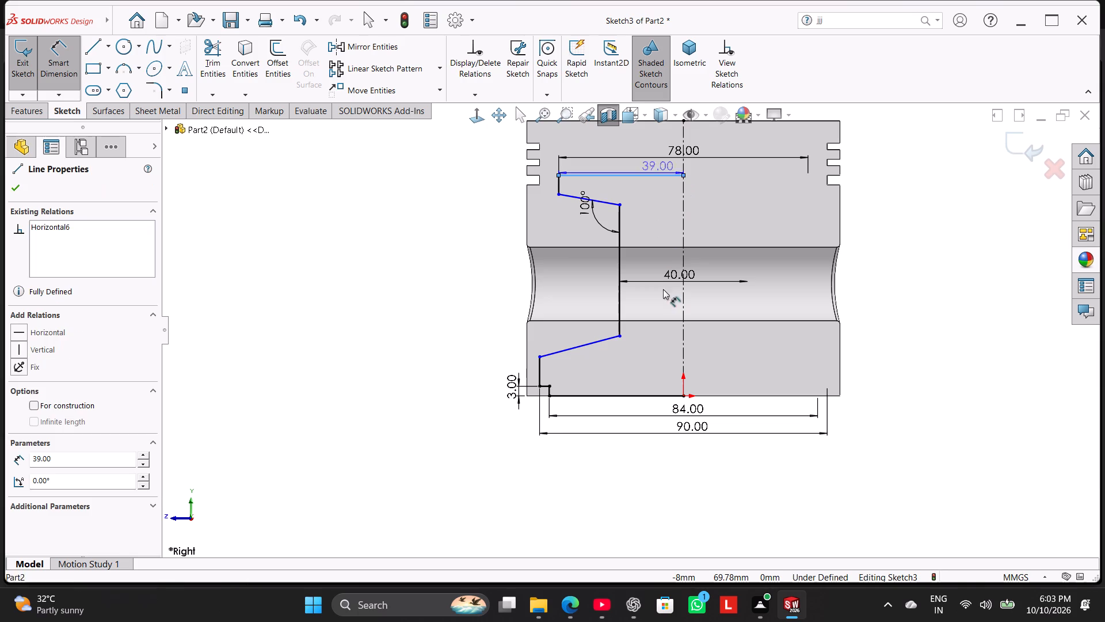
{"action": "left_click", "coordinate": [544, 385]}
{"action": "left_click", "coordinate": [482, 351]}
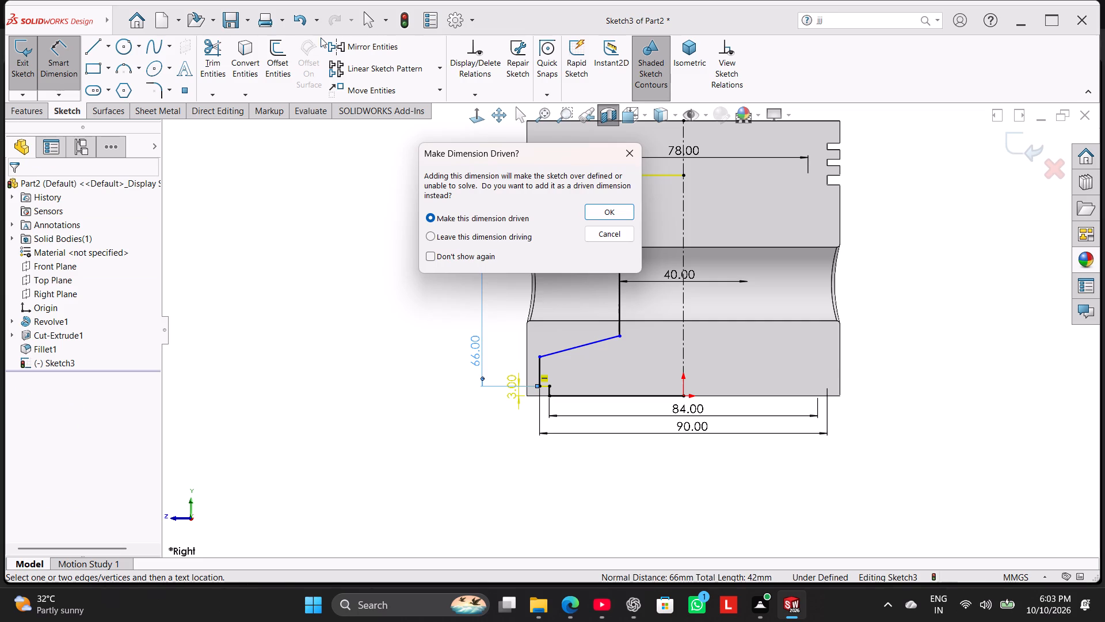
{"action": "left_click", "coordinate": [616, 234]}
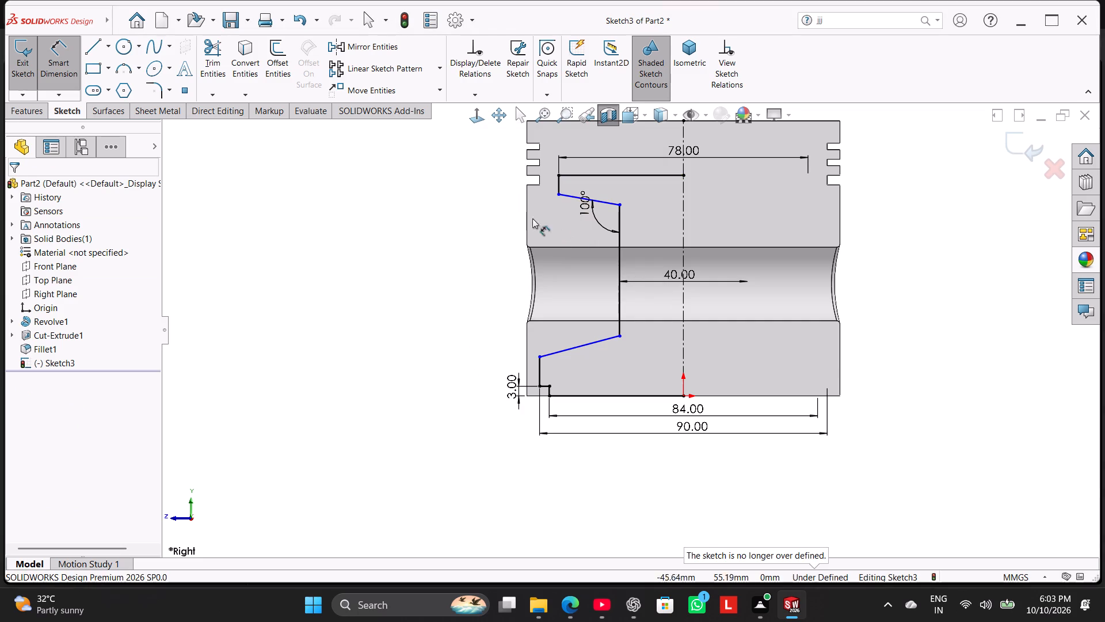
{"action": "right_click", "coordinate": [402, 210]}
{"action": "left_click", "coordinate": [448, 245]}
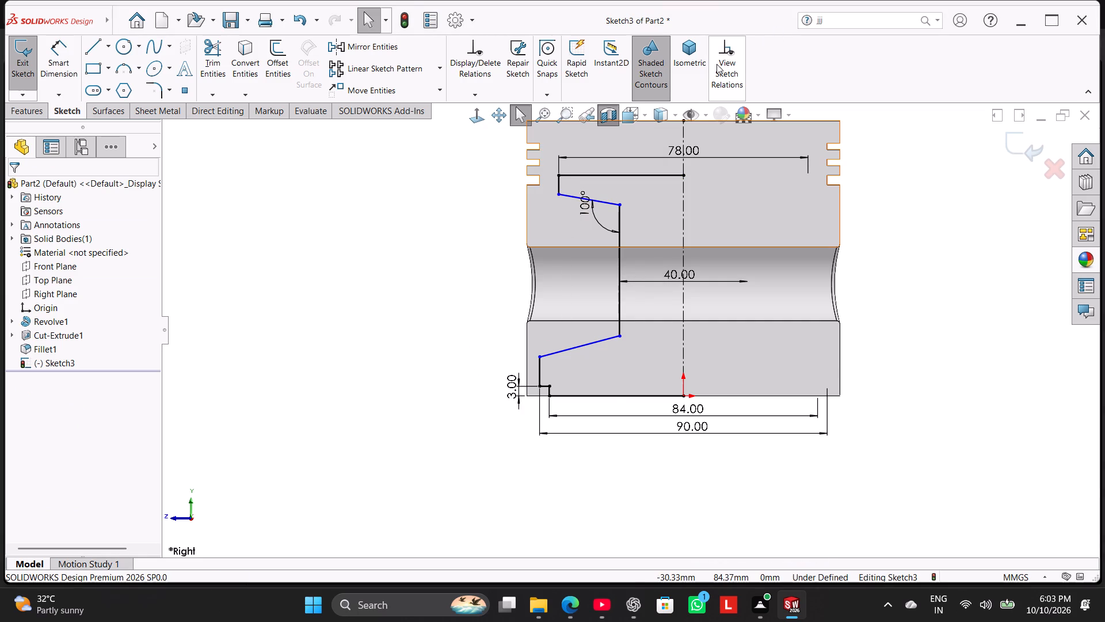
Show the sketch relations and delete the groove-edge relation at the outer endpoint of the profile's top horizontal line.
{"action": "left_click", "coordinate": [717, 64]}
{"action": "scroll", "coordinate": [660, 151], "scroll_direction": "down", "scroll_amount": 3}
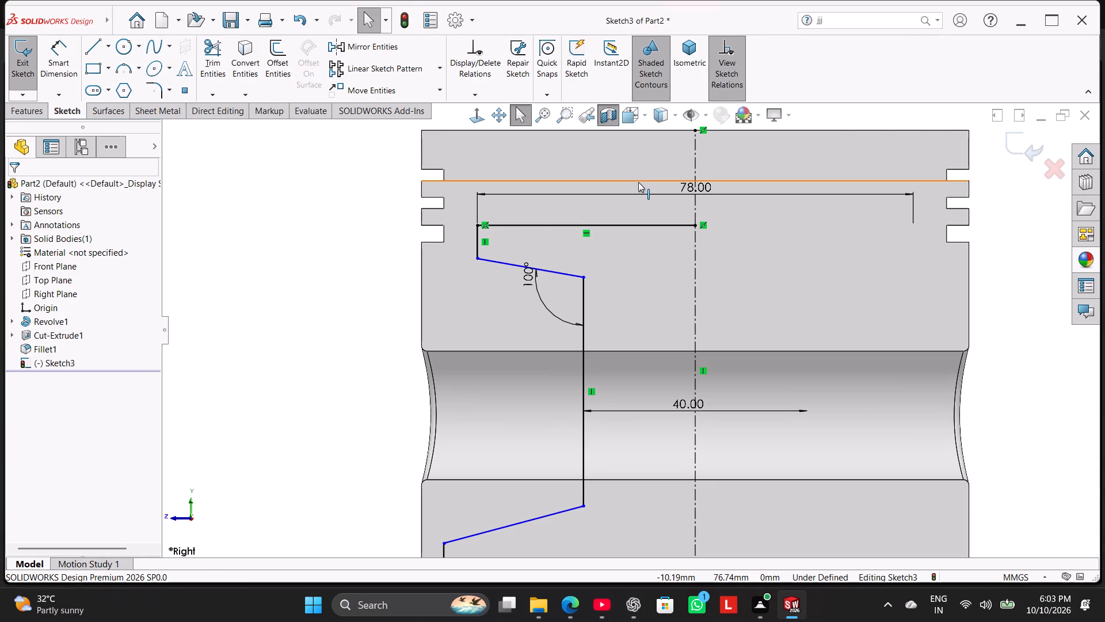
{"action": "scroll", "coordinate": [544, 212], "scroll_direction": "down", "scroll_amount": 2}
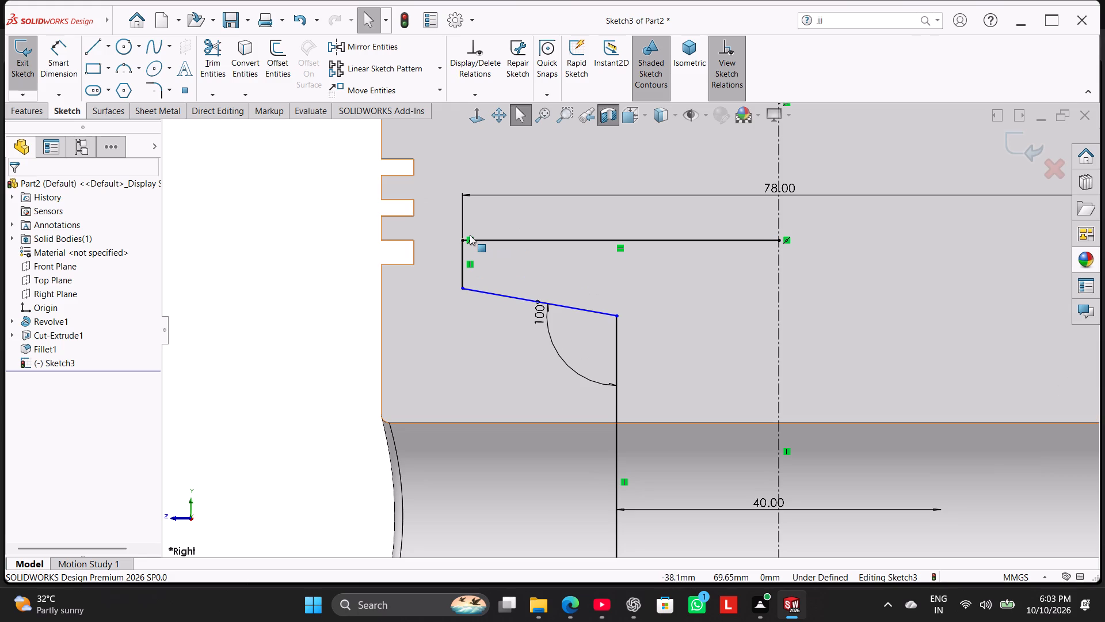
{"action": "right_click", "coordinate": [470, 235]}
{"action": "left_click_drag", "start_coordinate": [298, 276], "coordinate": [313, 277]}
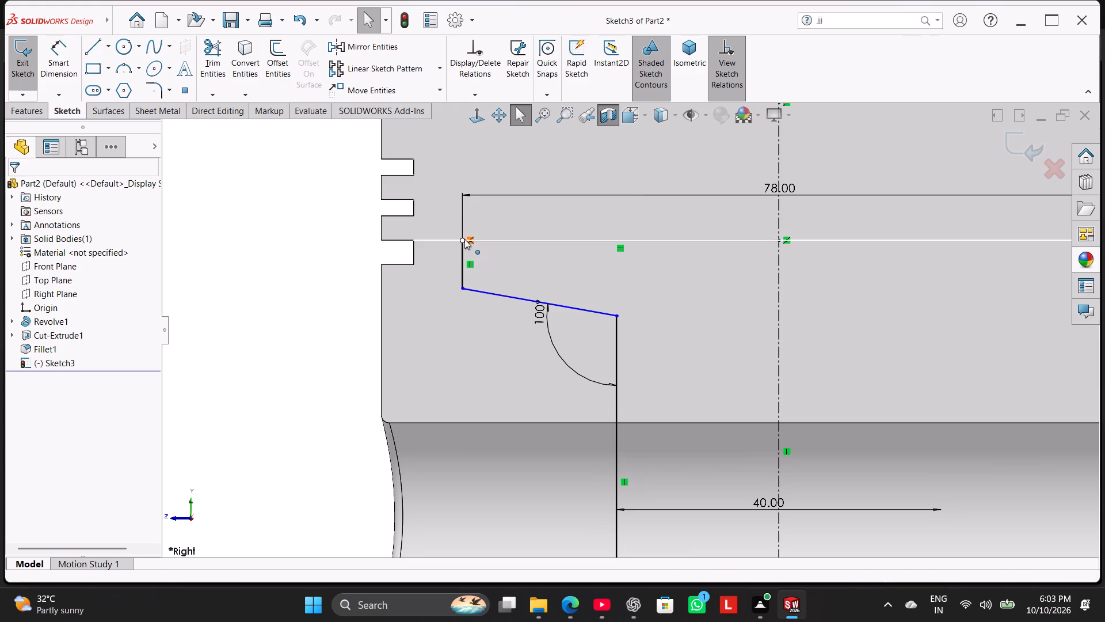
{"action": "right_click", "coordinate": [469, 241]}
{"action": "left_click_drag", "start_coordinate": [170, 323], "coordinate": [174, 323]}
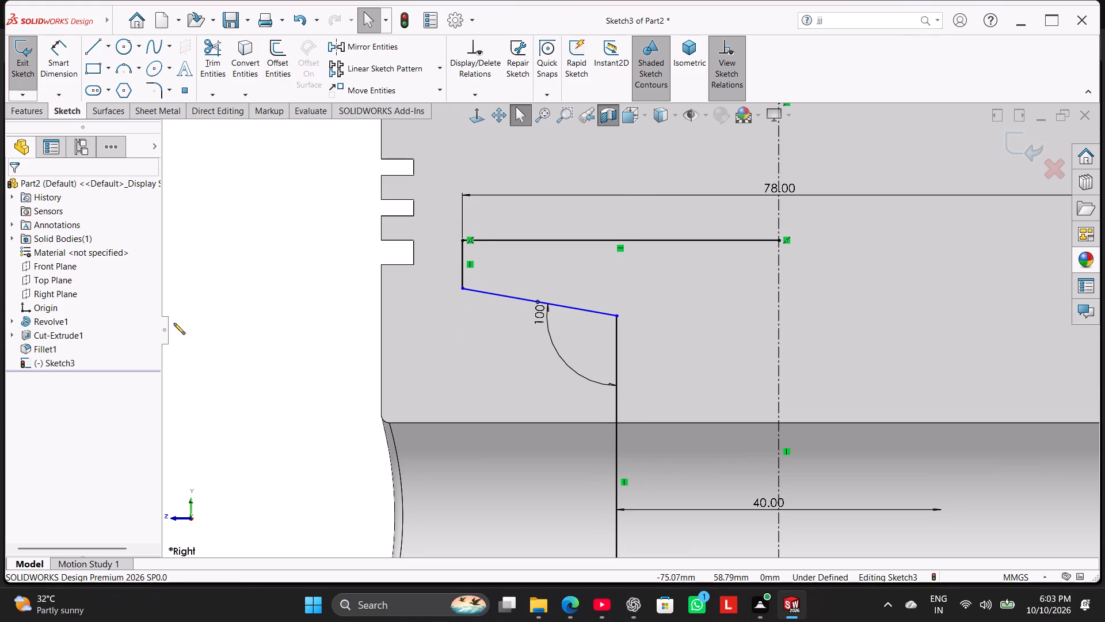
{"action": "left_click_drag", "start_coordinate": [174, 323], "coordinate": [204, 323]}
{"action": "scroll", "coordinate": [481, 241], "scroll_direction": "down", "scroll_amount": 7}
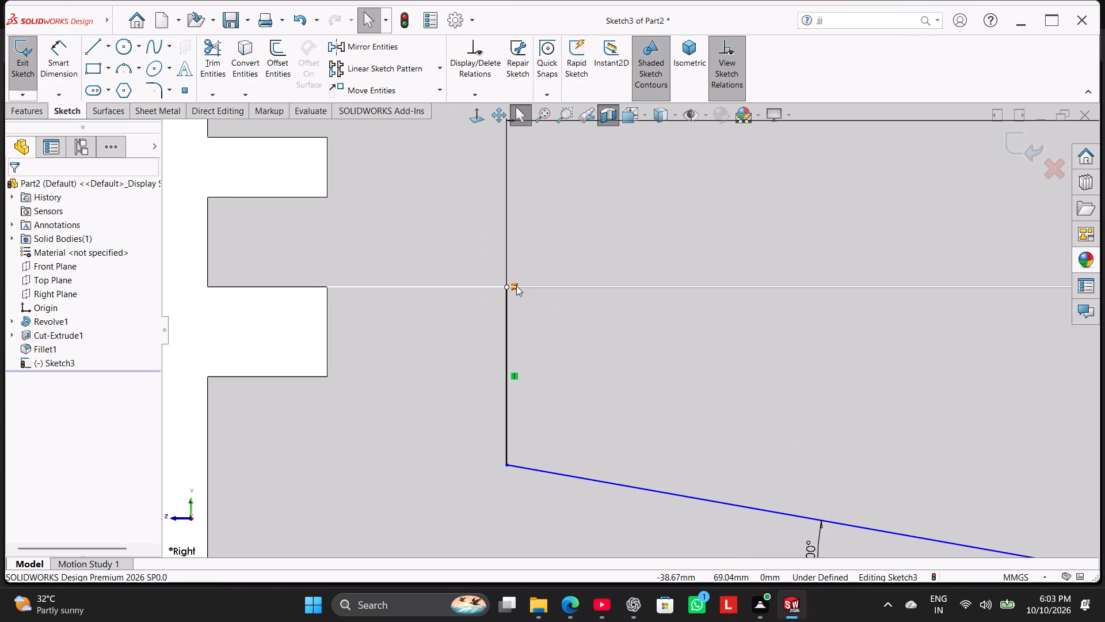
{"action": "right_click", "coordinate": [516, 286]}
{"action": "left_click", "coordinate": [563, 467]}
Free the profile's top horizontal line by deleting the relation at its endpoint on the centerline.
{"action": "scroll", "coordinate": [565, 355], "scroll_direction": "up", "scroll_amount": 1}
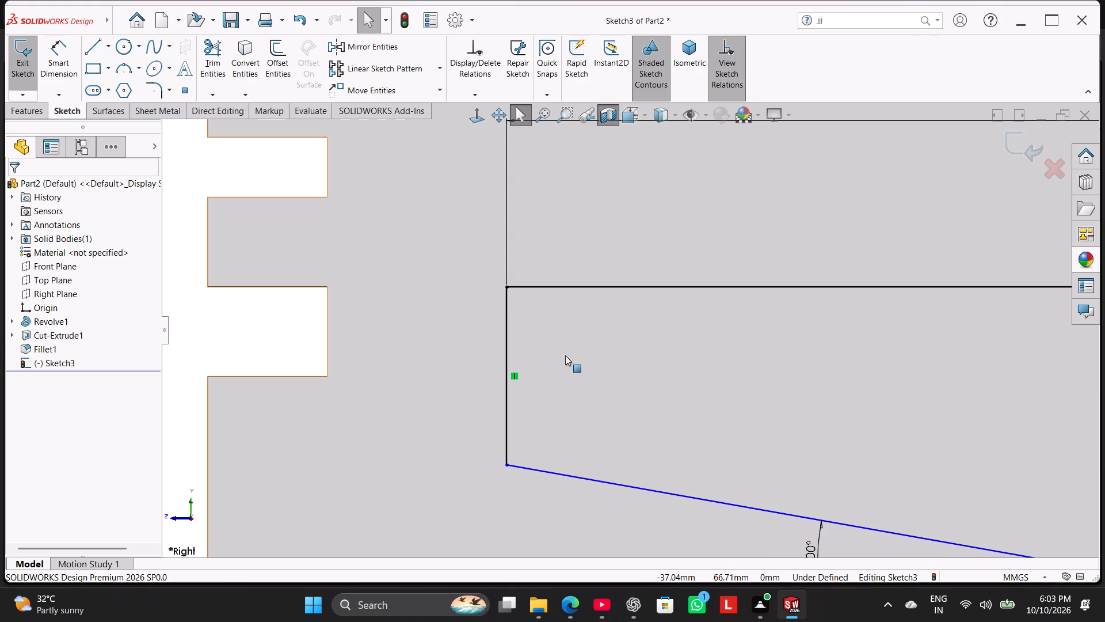
{"action": "scroll", "coordinate": [565, 355], "scroll_direction": "up", "scroll_amount": 8}
{"action": "left_click_drag", "start_coordinate": [768, 320], "coordinate": [765, 302]}
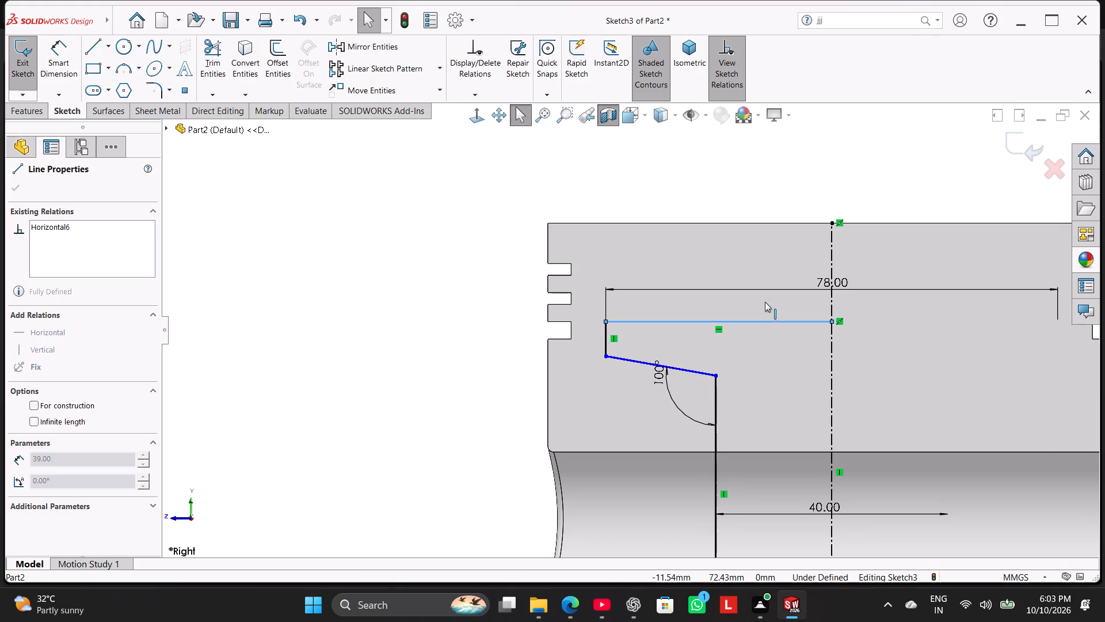
{"action": "left_click_drag", "start_coordinate": [765, 302], "coordinate": [765, 295]}
{"action": "scroll", "coordinate": [851, 376], "scroll_direction": "up", "scroll_amount": 4}
{"action": "left_click", "coordinate": [460, 360]}
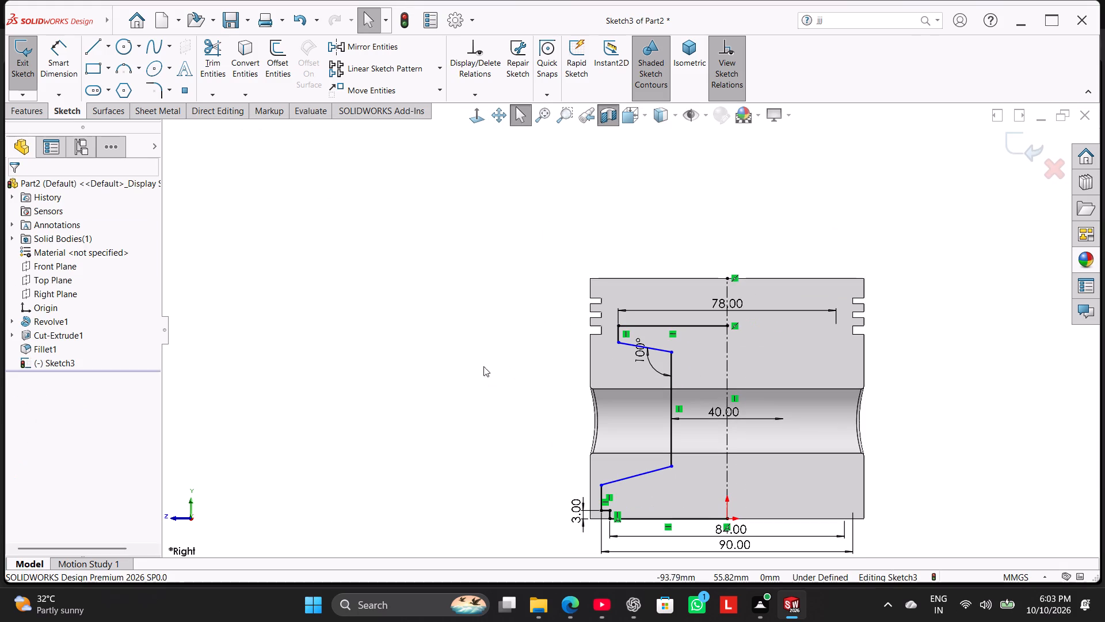
{"action": "right_click", "coordinate": [734, 325]}
{"action": "left_click", "coordinate": [773, 516]}
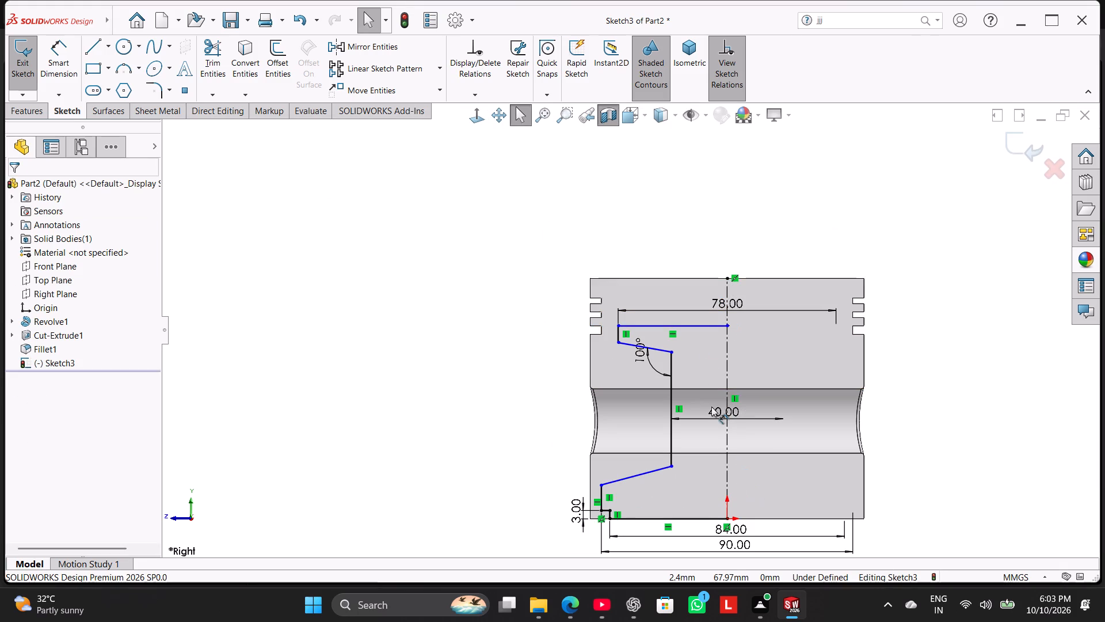
Move the profile's top horizontal line slightly upward and the upper slanted line downward freehand.
{"action": "left_click_drag", "start_coordinate": [703, 325], "coordinate": [705, 318]}
{"action": "left_click", "coordinate": [494, 348]}
{"action": "left_click_drag", "start_coordinate": [623, 340], "coordinate": [616, 364]}
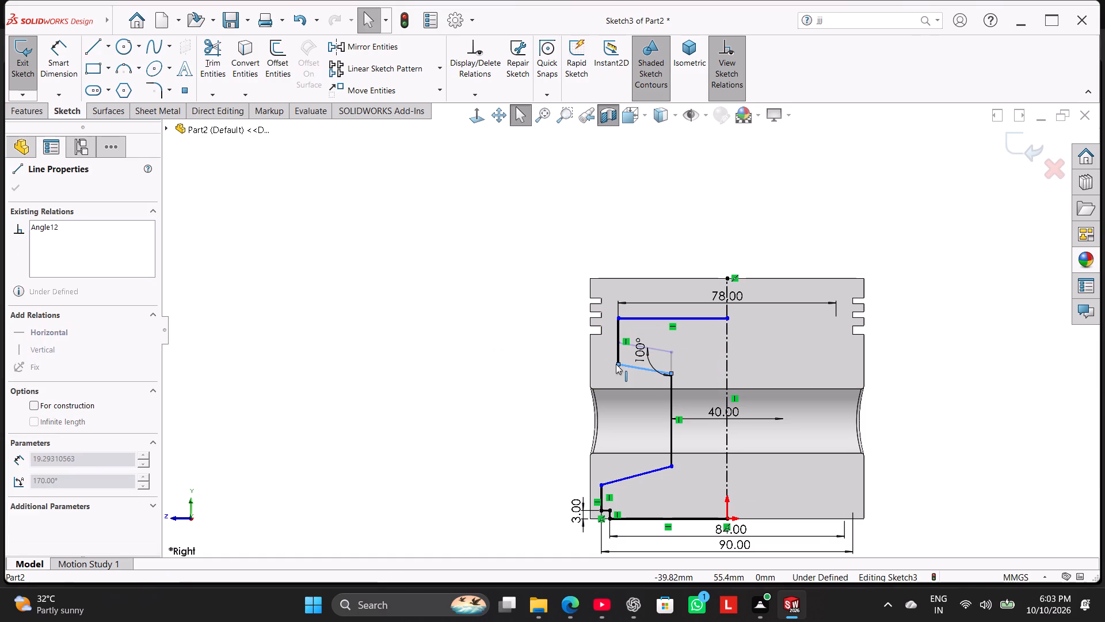
{"action": "left_click_drag", "start_coordinate": [616, 364], "coordinate": [619, 356]}
{"action": "left_click", "coordinate": [462, 341]}
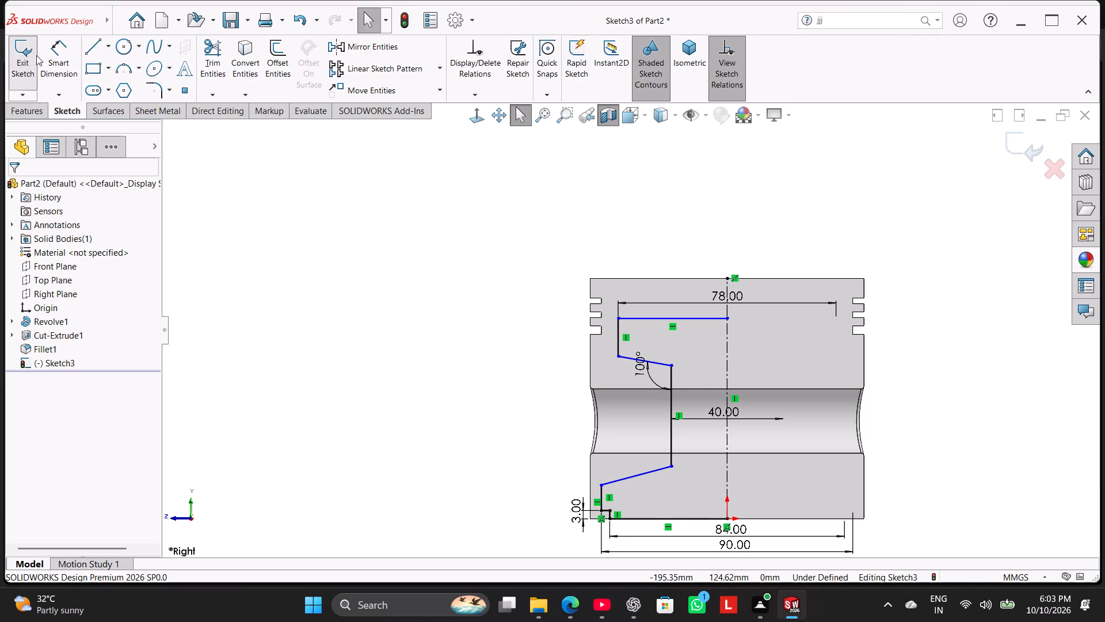
Dimension the vertical distance between the profile's top horizontal line and the short horizontal step line as 60 mm.
{"action": "left_click", "coordinate": [55, 55]}
{"action": "scroll", "coordinate": [734, 450], "scroll_direction": "up", "scroll_amount": 3}
{"action": "scroll", "coordinate": [715, 421], "scroll_direction": "down", "scroll_amount": 3}
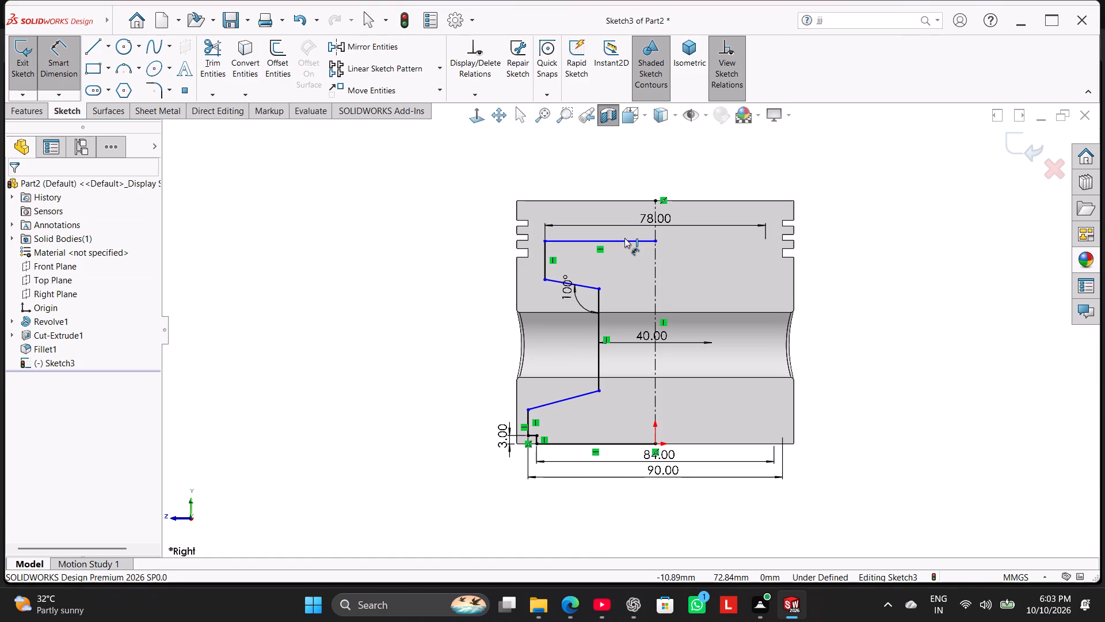
{"action": "left_click", "coordinate": [624, 238]}
{"action": "scroll", "coordinate": [577, 409], "scroll_direction": "down", "scroll_amount": 3}
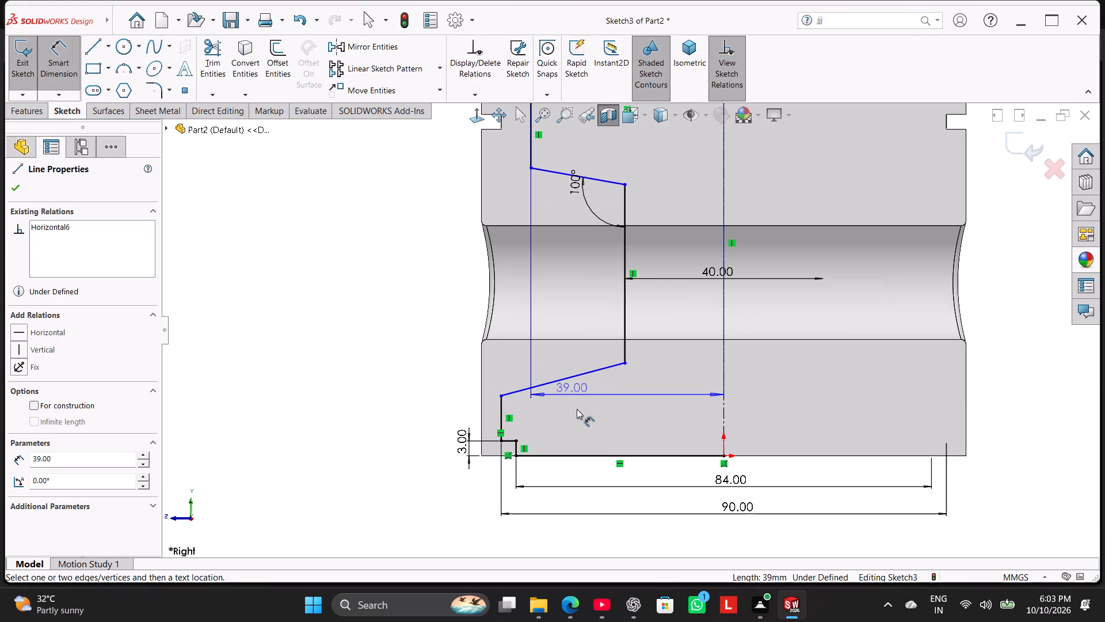
{"action": "scroll", "coordinate": [566, 422], "scroll_direction": "down", "scroll_amount": 2}
{"action": "scroll", "coordinate": [500, 443], "scroll_direction": "down", "scroll_amount": 3}
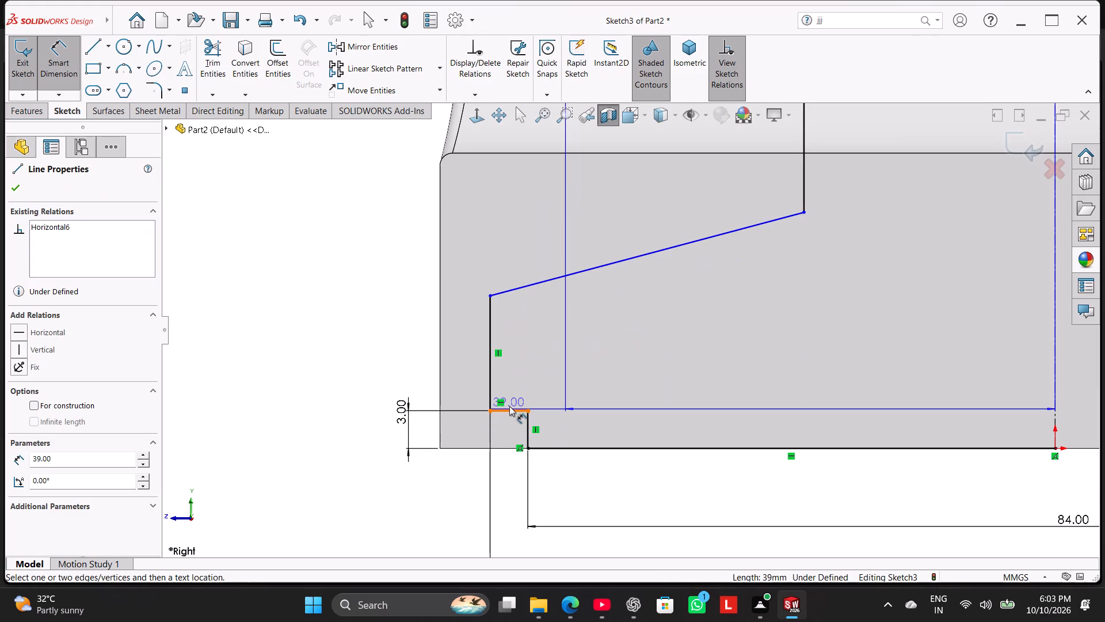
{"action": "left_click", "coordinate": [508, 409]}
{"action": "scroll", "coordinate": [378, 388], "scroll_direction": "up", "scroll_amount": 5}
{"action": "scroll", "coordinate": [478, 346], "scroll_direction": "up", "scroll_amount": 1}
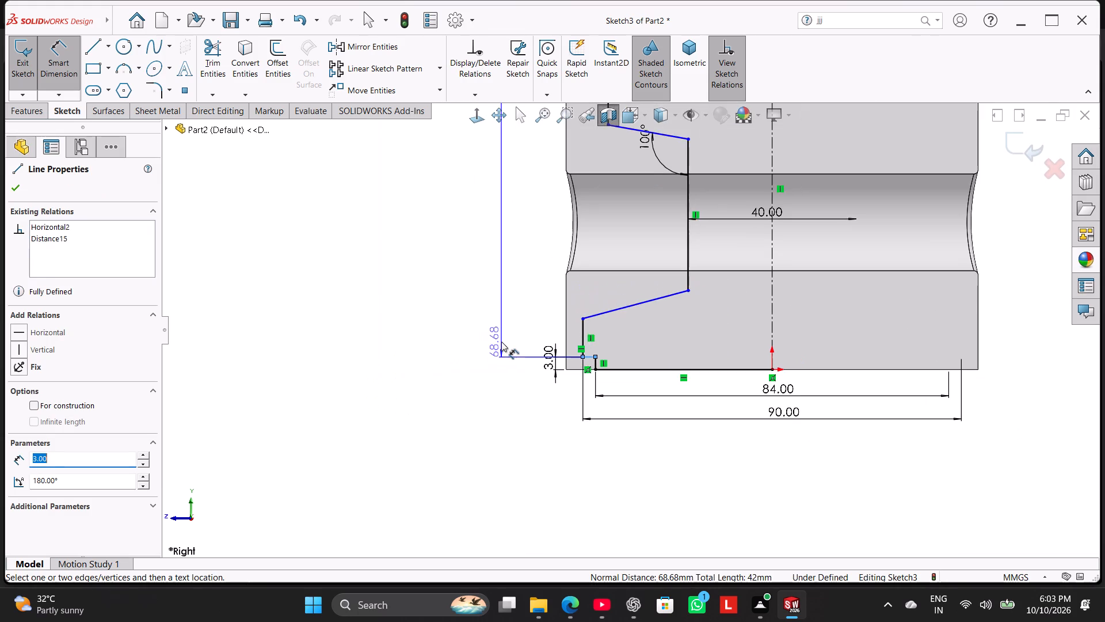
{"action": "scroll", "coordinate": [501, 341], "scroll_direction": "up", "scroll_amount": 2}
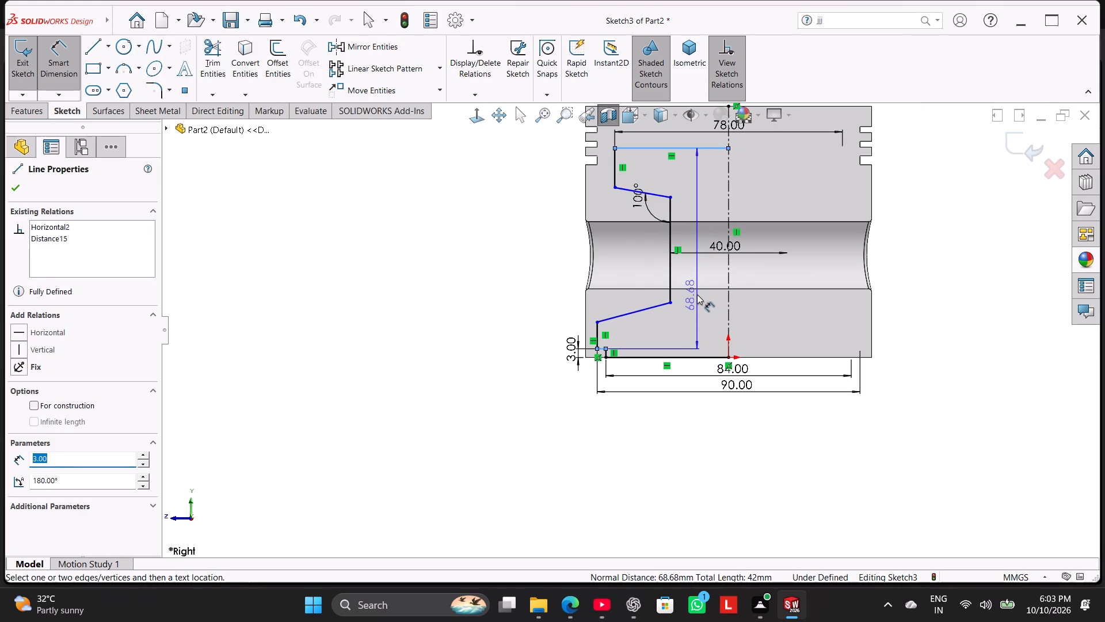
{"action": "left_click", "coordinate": [698, 271]}
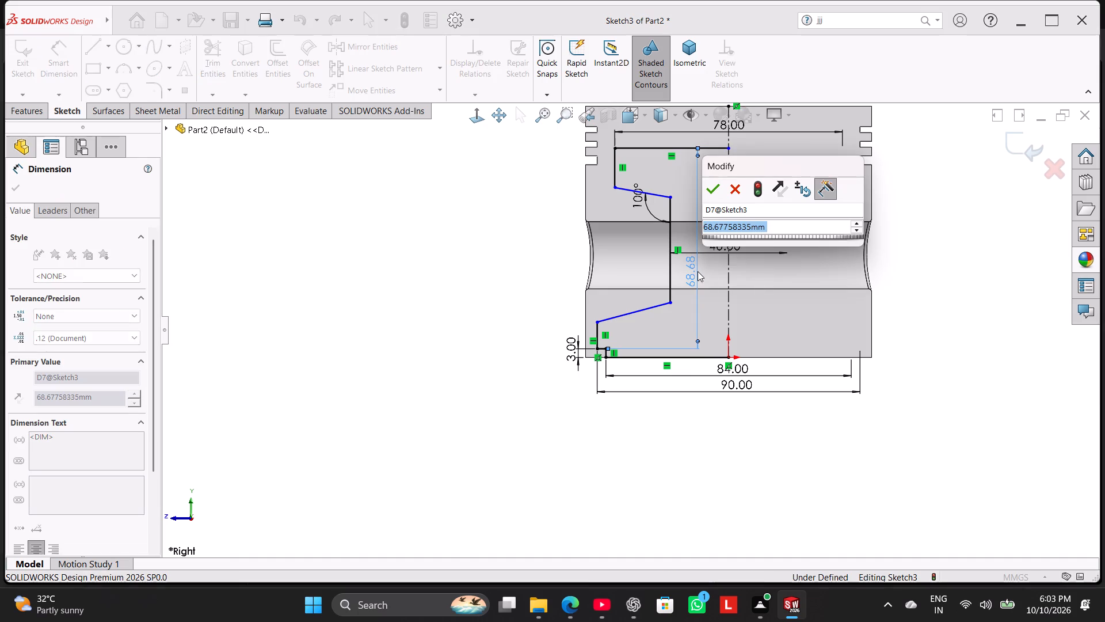
{"action": "type", "text": "60"}
{"action": "key", "text": "Return"}
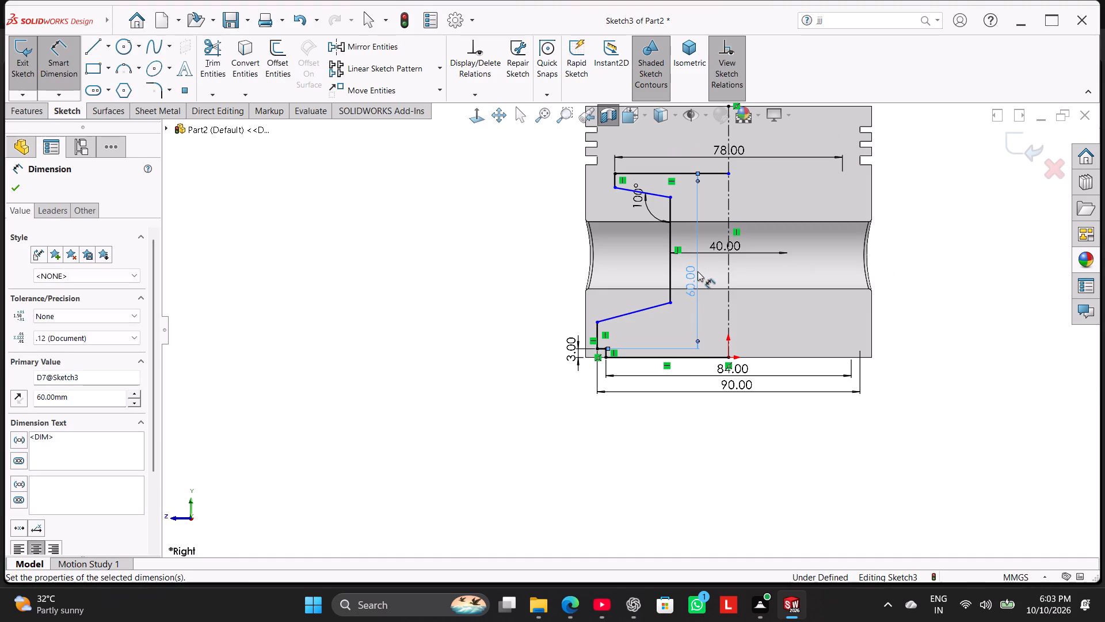
{"action": "right_click", "coordinate": [433, 255]}
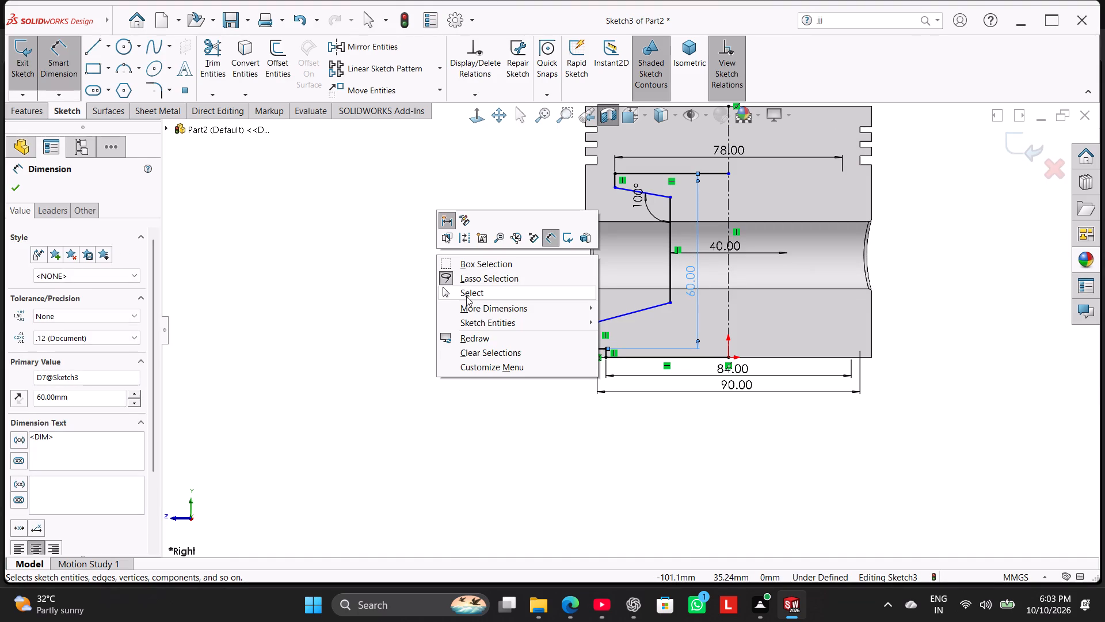
{"action": "left_click", "coordinate": [466, 296]}
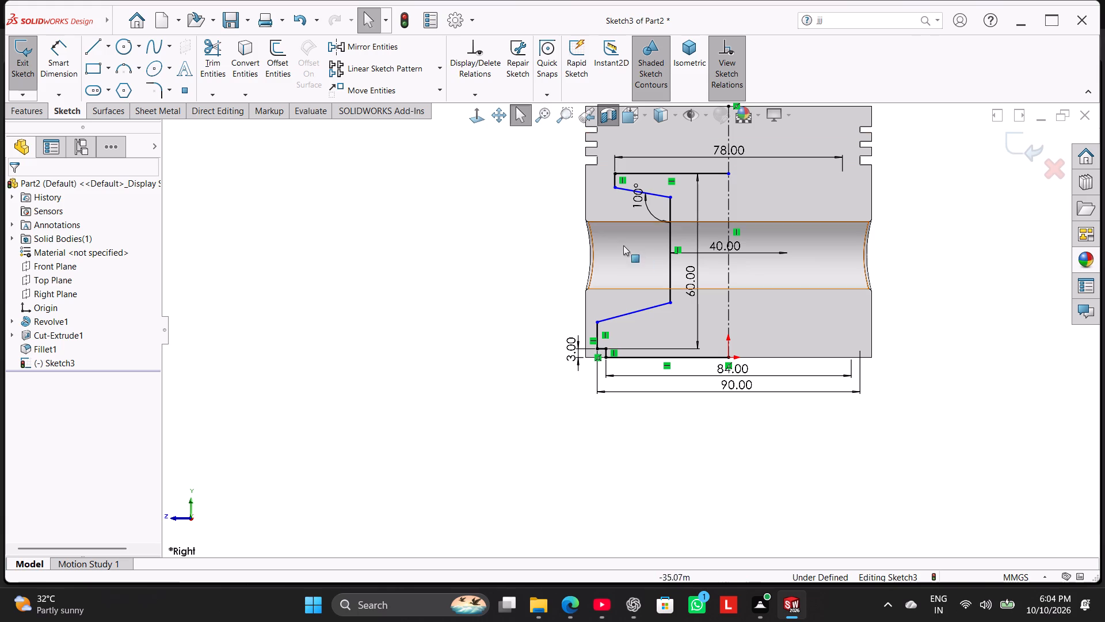
Dimension the length of the long middle vertical line as 34 mm.
{"action": "left_click", "coordinate": [59, 42]}
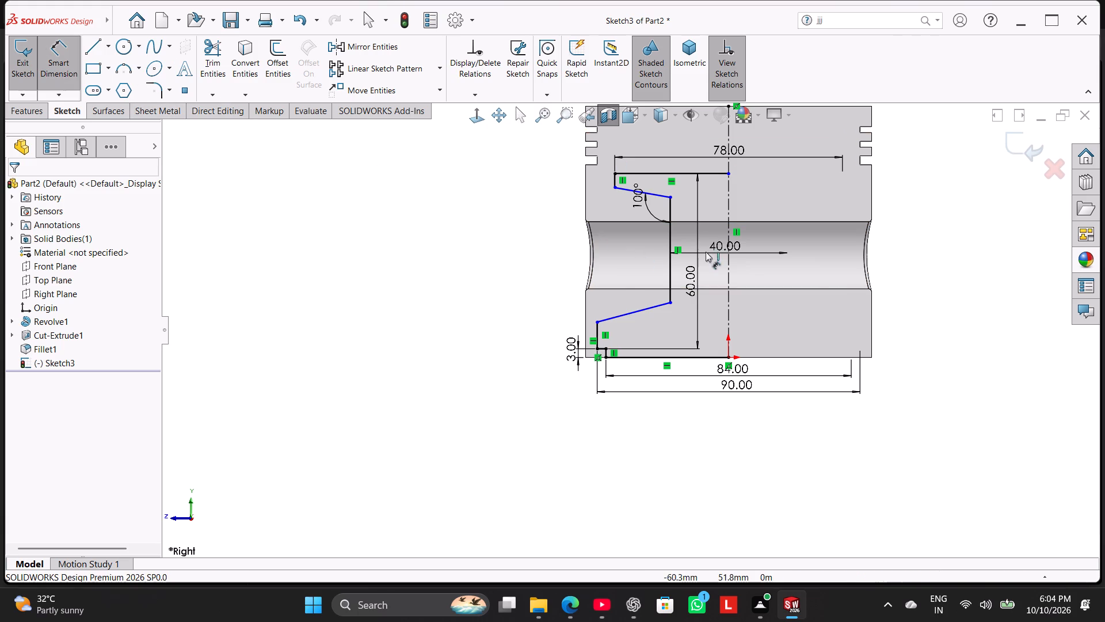
{"action": "scroll", "coordinate": [839, 276], "scroll_direction": "down", "scroll_amount": 4}
{"action": "left_click_drag", "start_coordinate": [425, 200], "coordinate": [439, 201]}
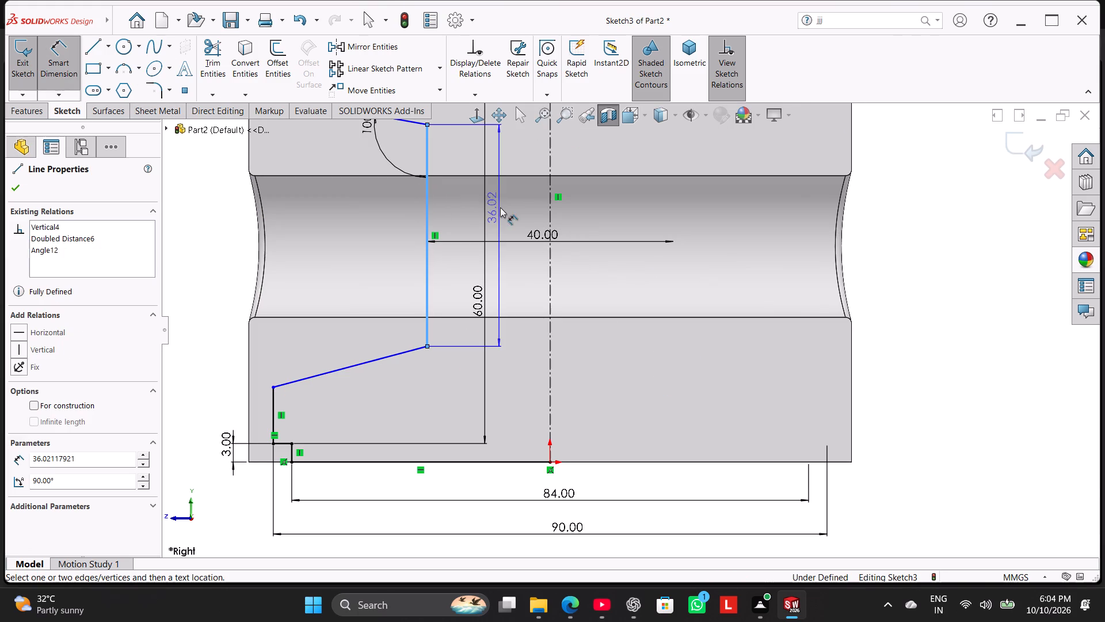
{"action": "left_click", "coordinate": [618, 226]}
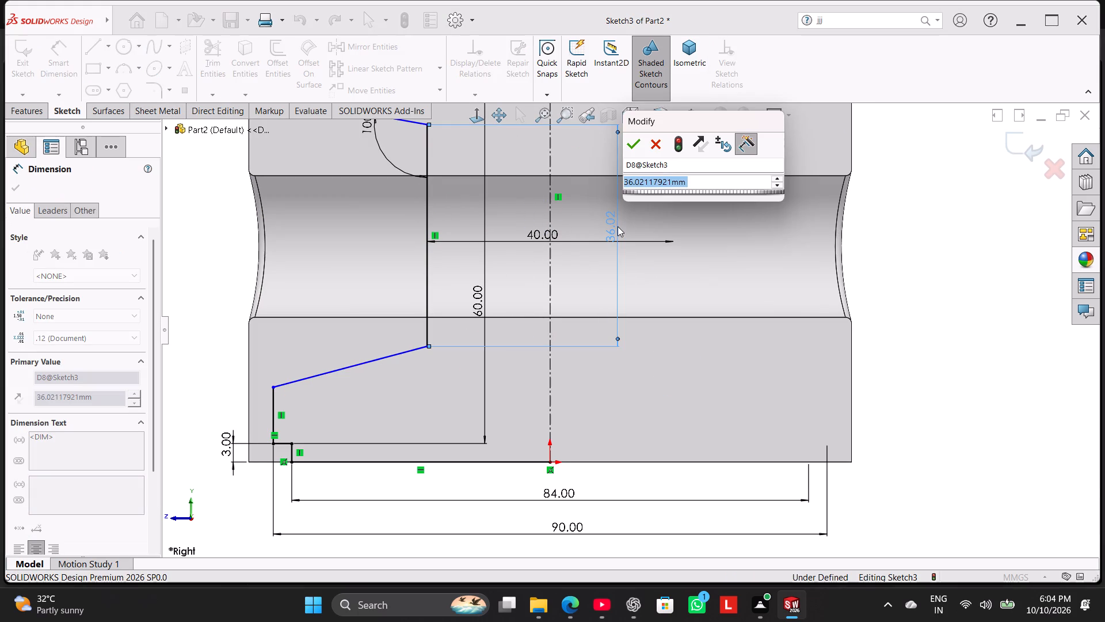
{"action": "type", "text": "34"}
{"action": "key", "text": "Return"}
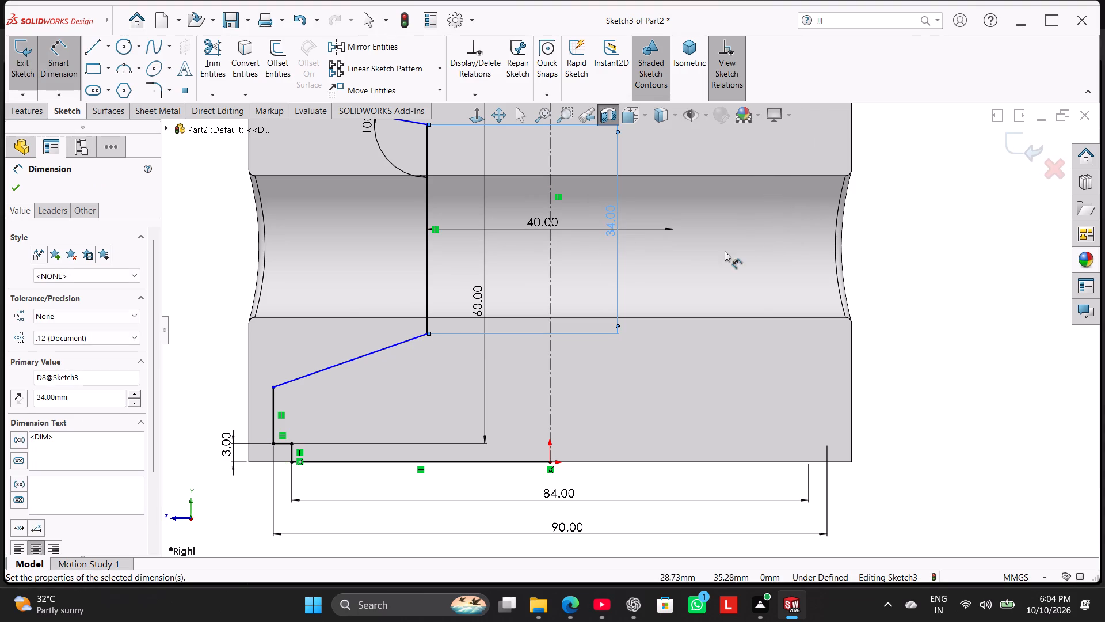
{"action": "scroll", "coordinate": [732, 277], "scroll_direction": "up", "scroll_amount": 4}
{"action": "right_click", "coordinate": [916, 204]}
{"action": "left_click", "coordinate": [958, 236]}
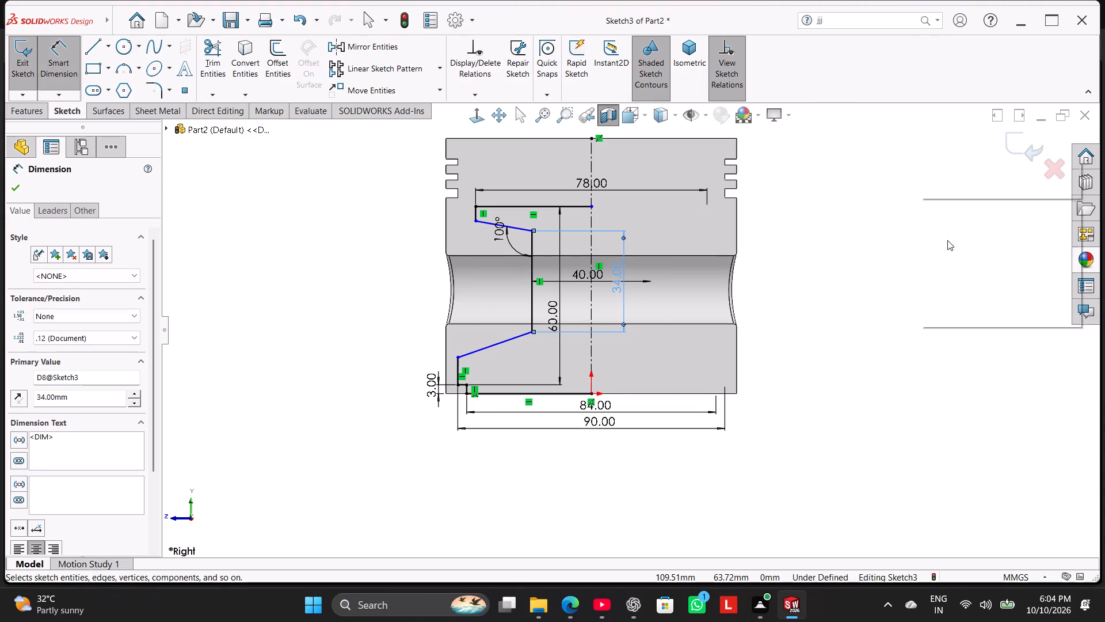
{"action": "scroll", "coordinate": [531, 236], "scroll_direction": "down", "scroll_amount": 1}
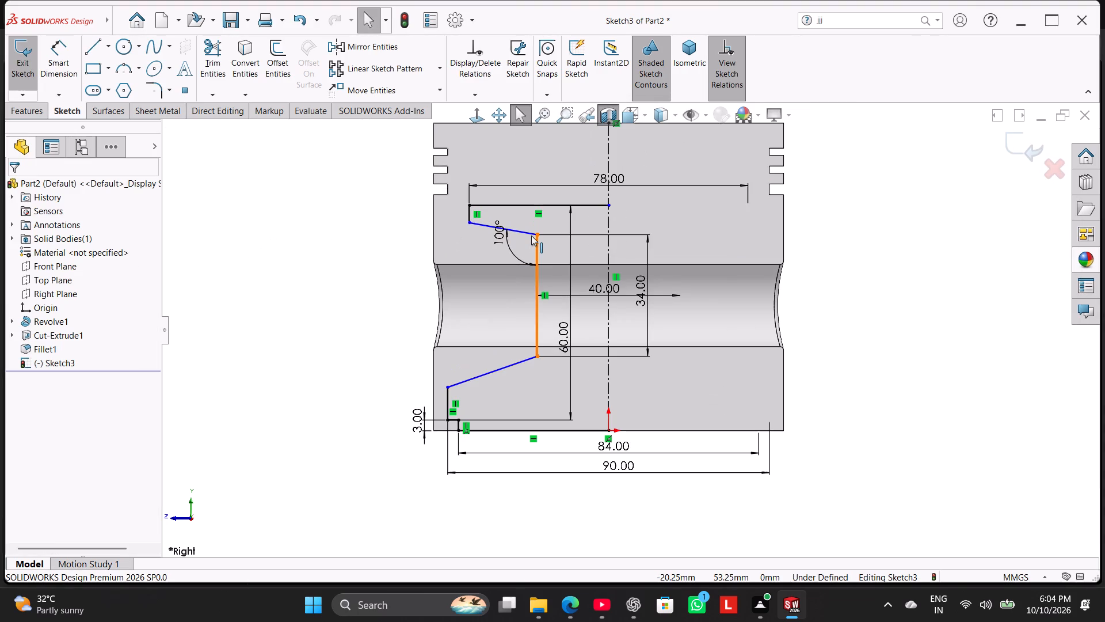
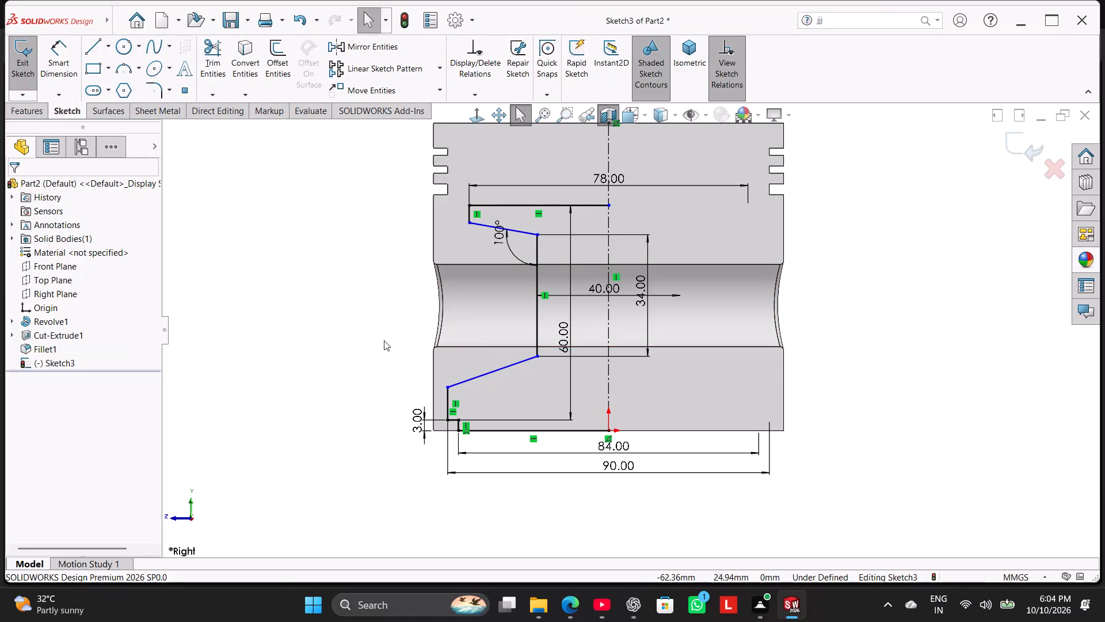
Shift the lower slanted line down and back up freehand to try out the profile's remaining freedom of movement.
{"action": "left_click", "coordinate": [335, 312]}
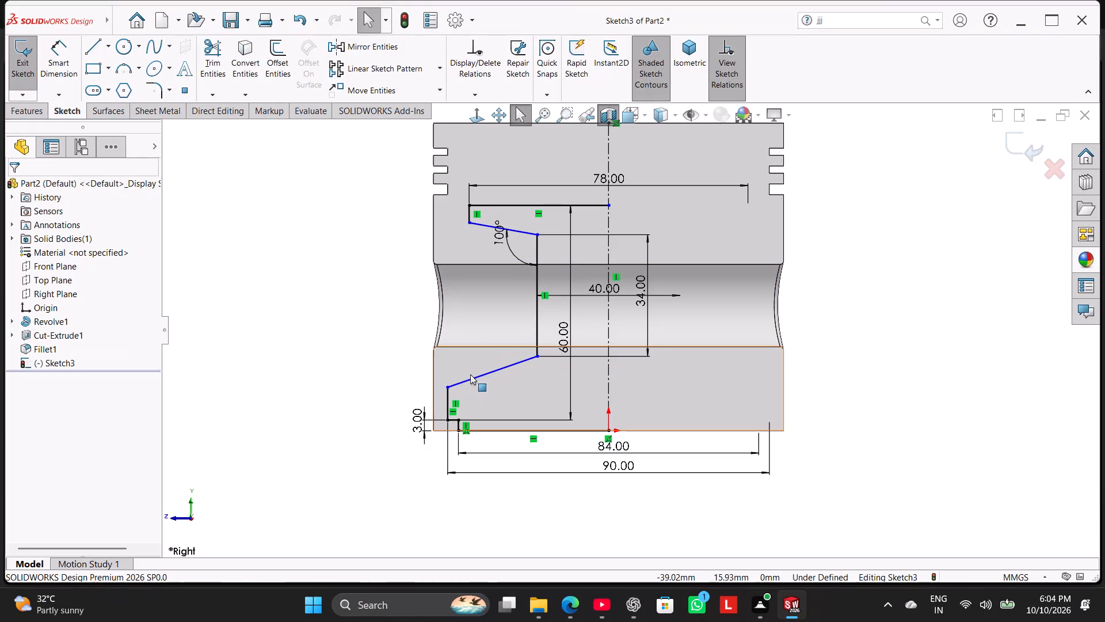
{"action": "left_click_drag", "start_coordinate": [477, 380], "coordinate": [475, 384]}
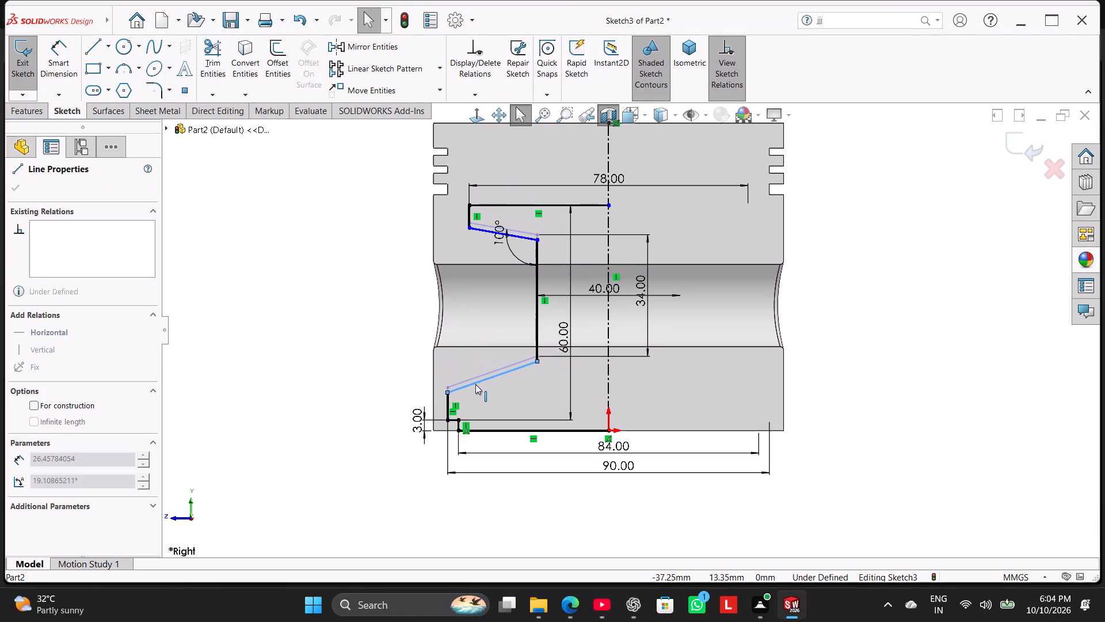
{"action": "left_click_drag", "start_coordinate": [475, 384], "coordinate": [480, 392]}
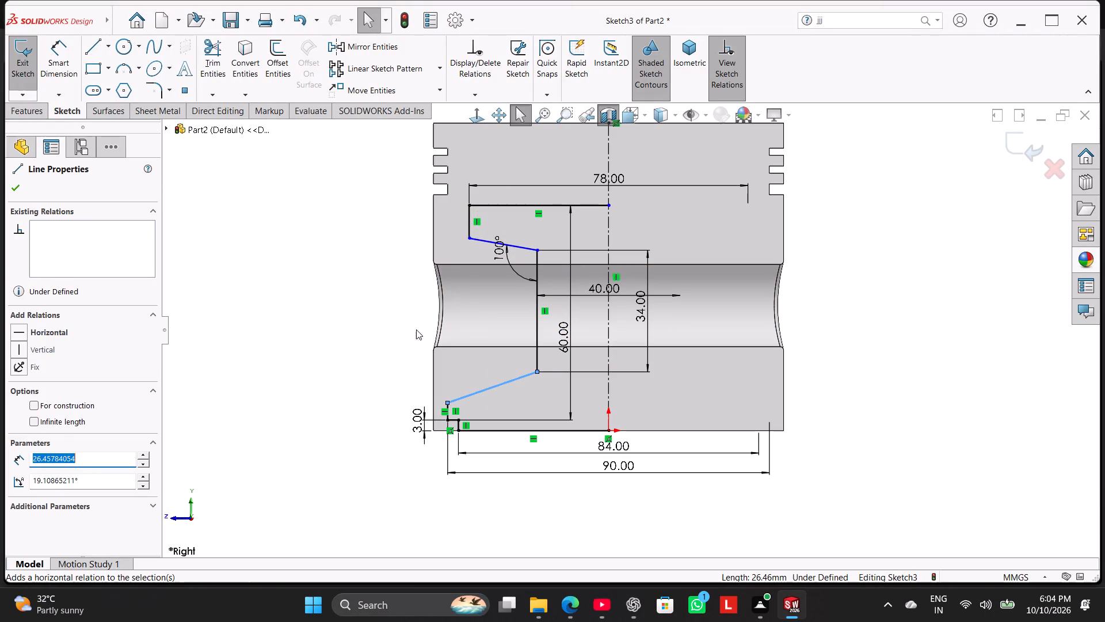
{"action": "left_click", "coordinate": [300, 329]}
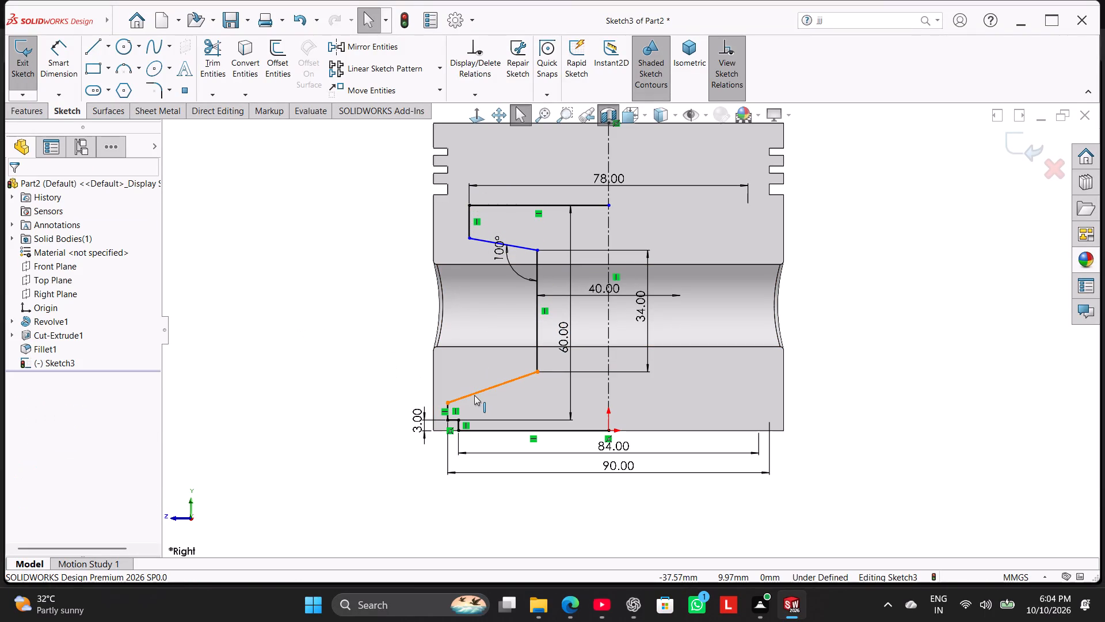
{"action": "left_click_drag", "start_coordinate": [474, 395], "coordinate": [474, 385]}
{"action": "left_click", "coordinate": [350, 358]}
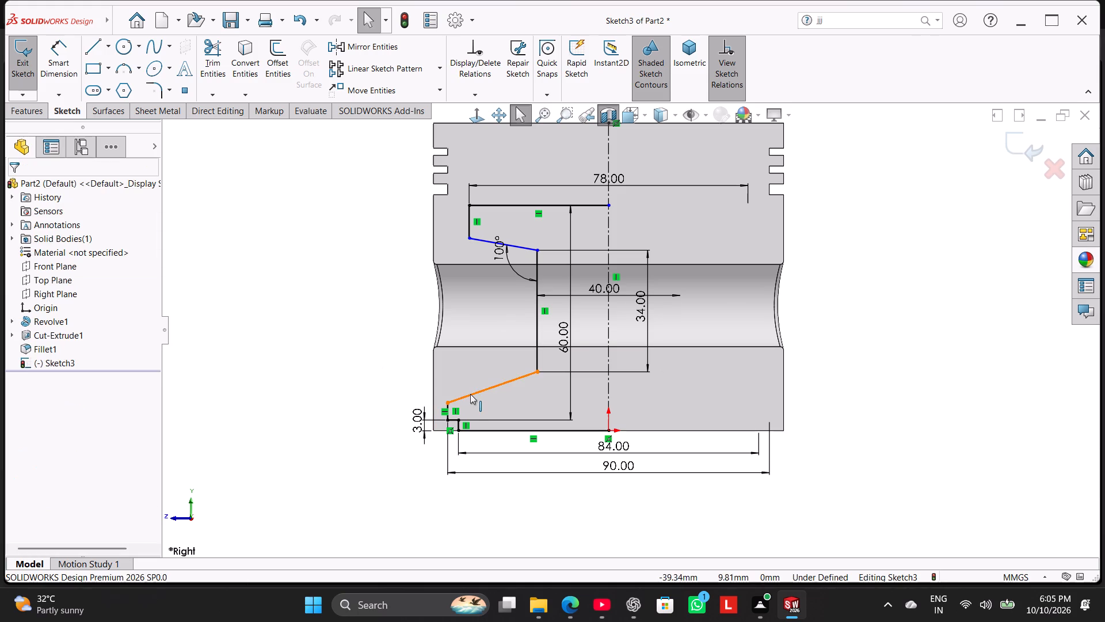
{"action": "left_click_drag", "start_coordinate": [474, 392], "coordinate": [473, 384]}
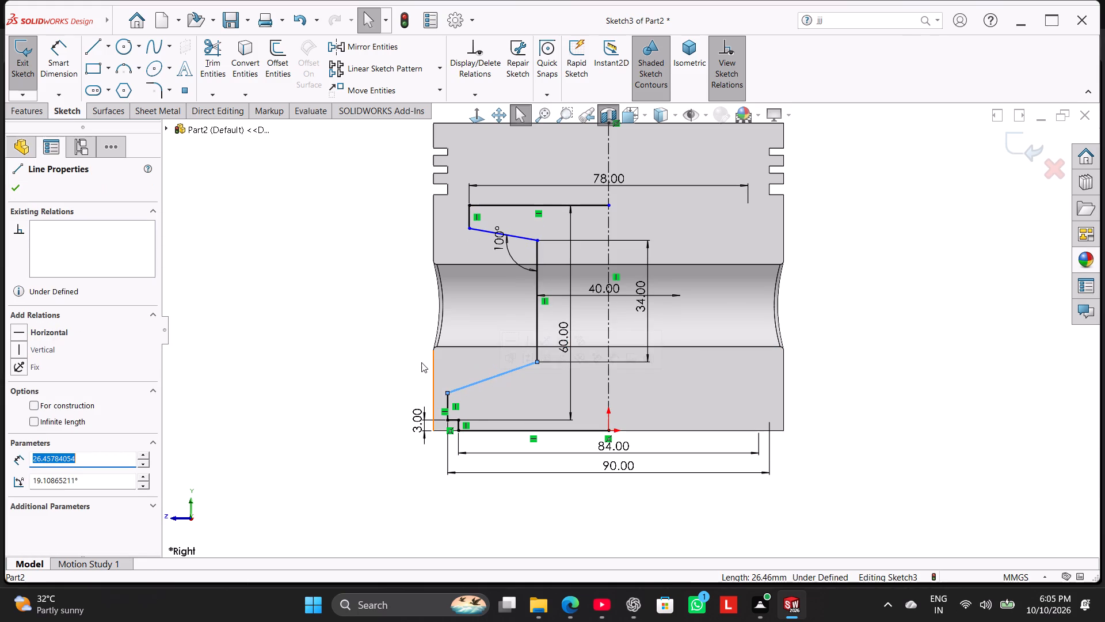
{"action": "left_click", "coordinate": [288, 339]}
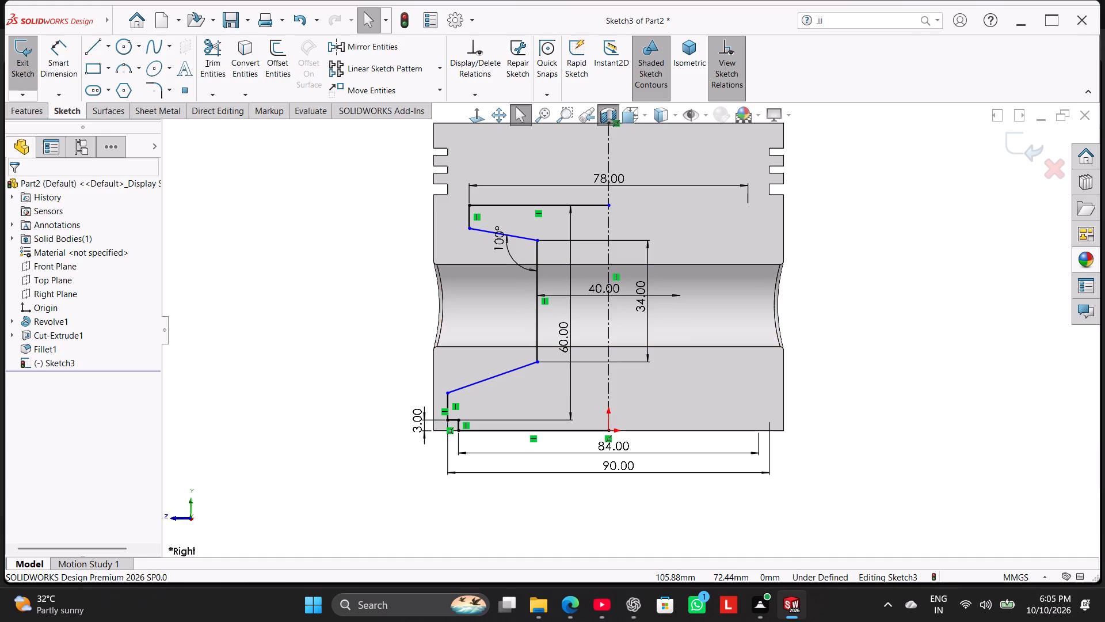
Dimension the short vertical line at the profile's upper outer corner as 6 mm.
{"action": "left_click", "coordinate": [67, 58]}
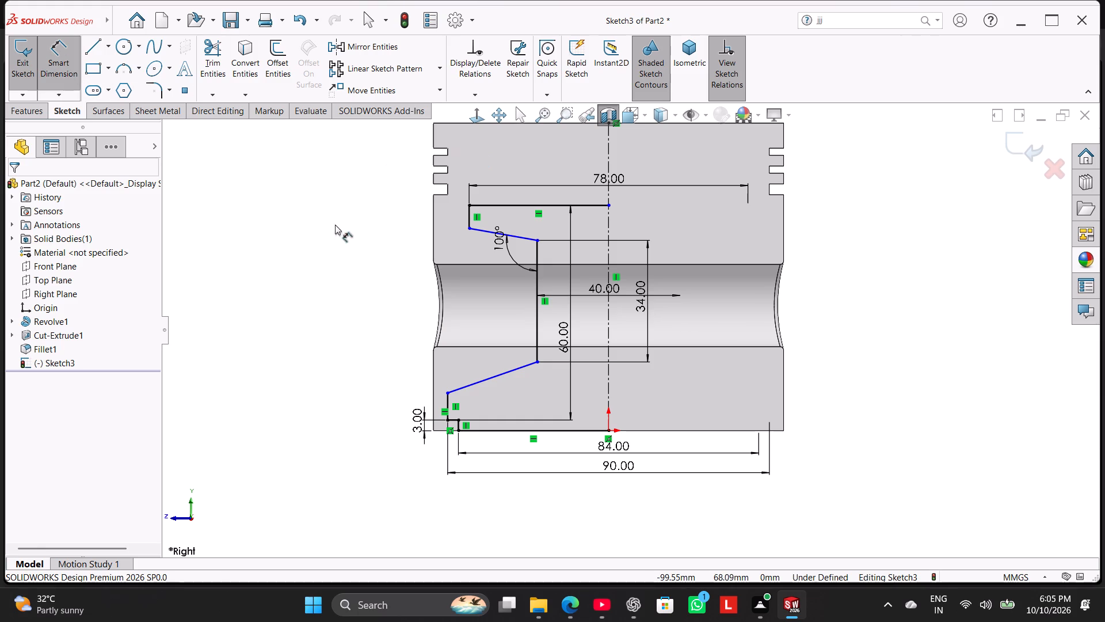
{"action": "scroll", "coordinate": [448, 197], "scroll_direction": "down", "scroll_amount": 3}
{"action": "left_click", "coordinate": [517, 257]}
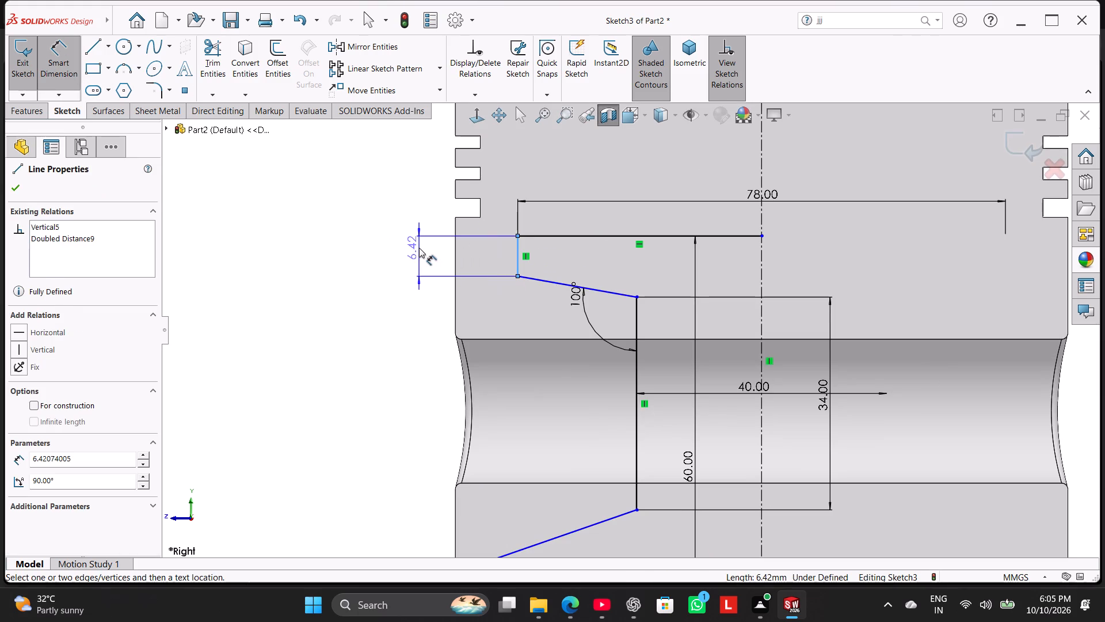
{"action": "left_click", "coordinate": [419, 248]}
{"action": "key", "text": "6"}
{"action": "key", "text": "Return"}
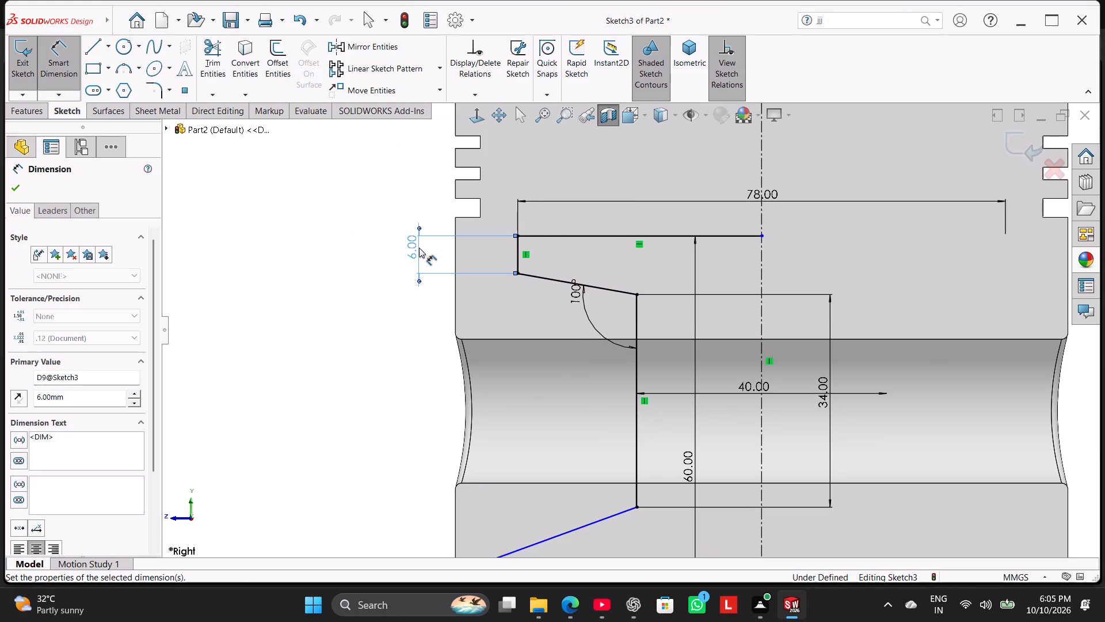
{"action": "right_click", "coordinate": [337, 261]}
{"action": "left_click", "coordinate": [385, 299]}
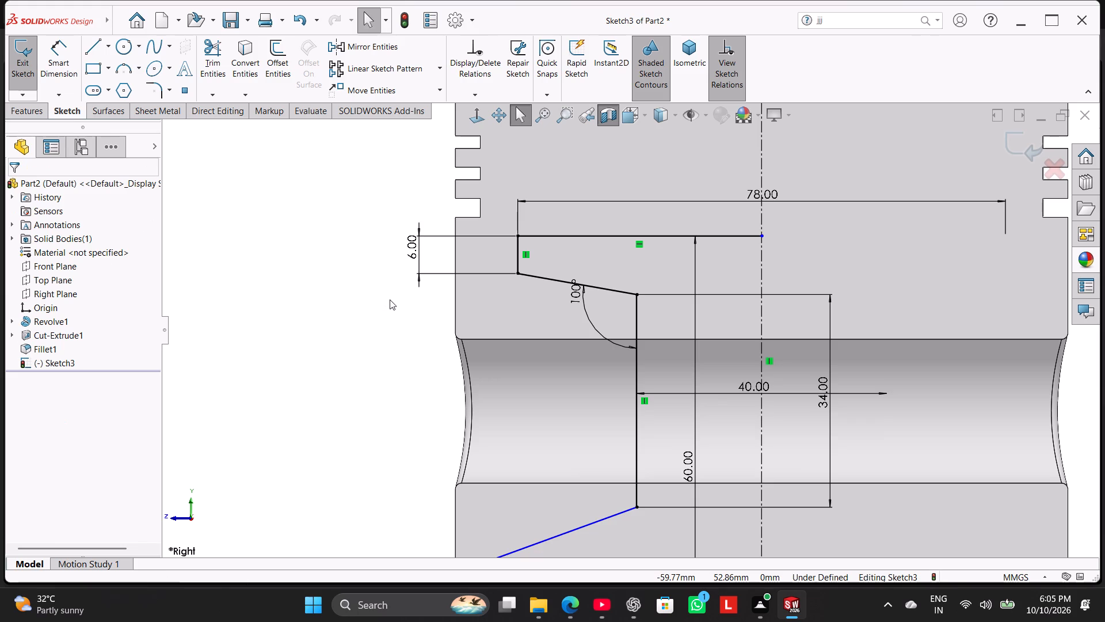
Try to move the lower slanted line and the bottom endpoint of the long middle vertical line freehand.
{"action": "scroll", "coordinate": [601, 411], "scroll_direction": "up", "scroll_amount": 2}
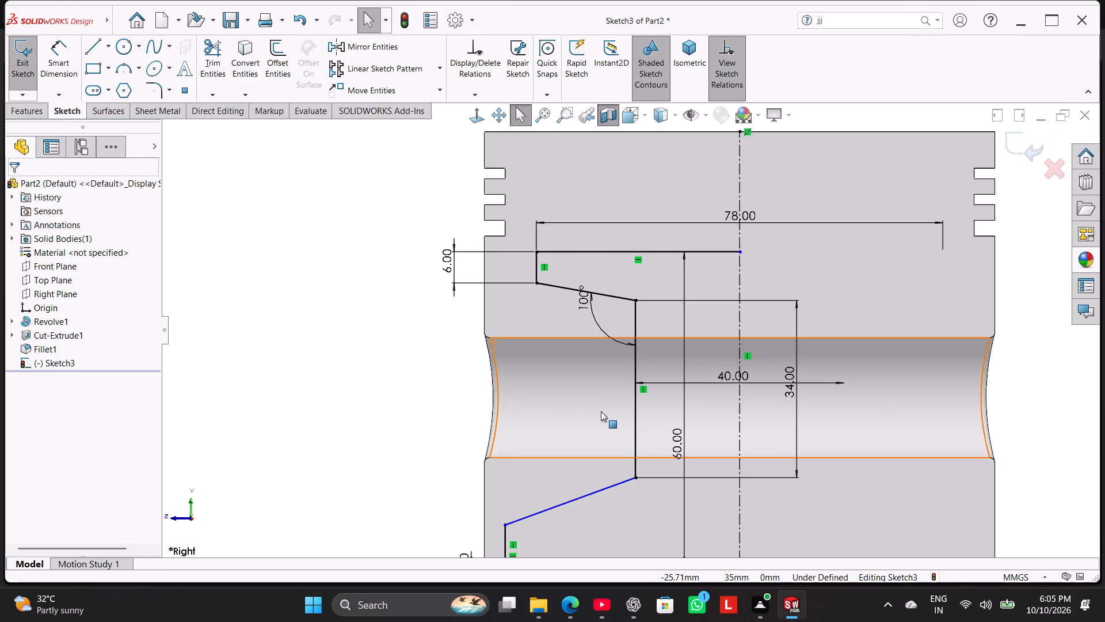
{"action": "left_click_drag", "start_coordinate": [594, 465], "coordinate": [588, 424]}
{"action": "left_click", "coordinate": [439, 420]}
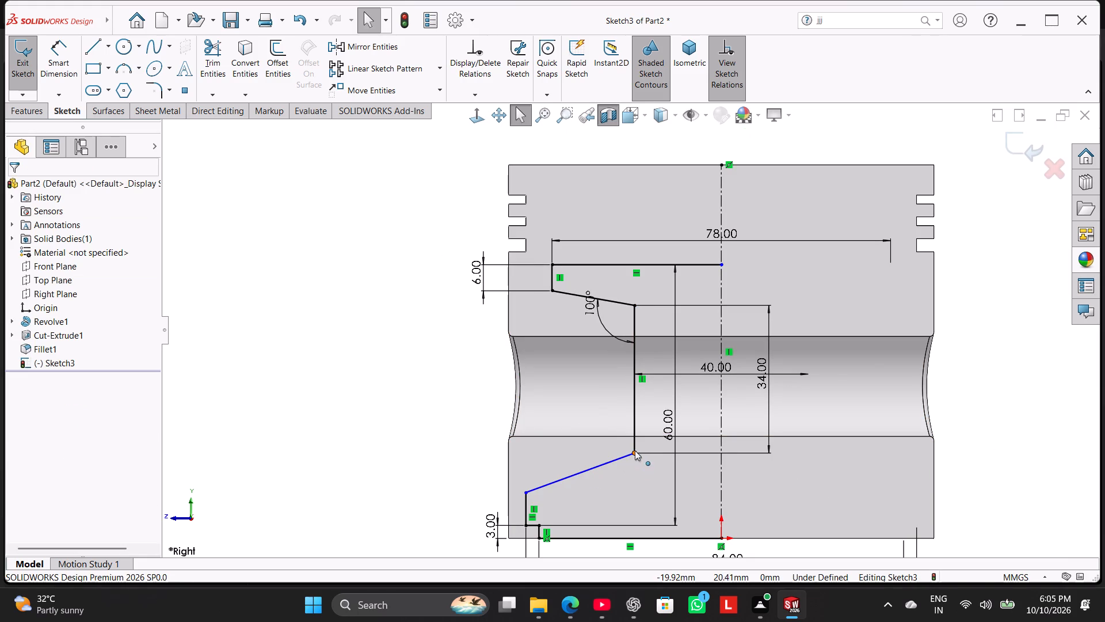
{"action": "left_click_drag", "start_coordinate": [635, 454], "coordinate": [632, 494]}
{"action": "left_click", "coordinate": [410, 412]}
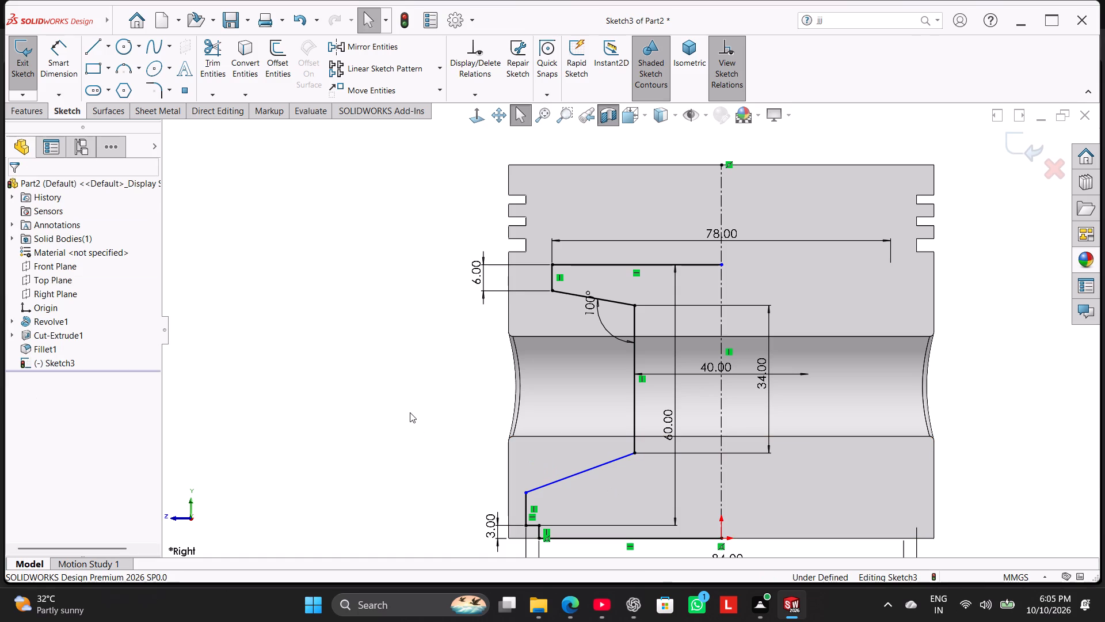
Make the inner endpoint of the profile's top horizontal line coincident with the vertical centerline.
{"action": "scroll", "coordinate": [719, 278], "scroll_direction": "down", "scroll_amount": 4}
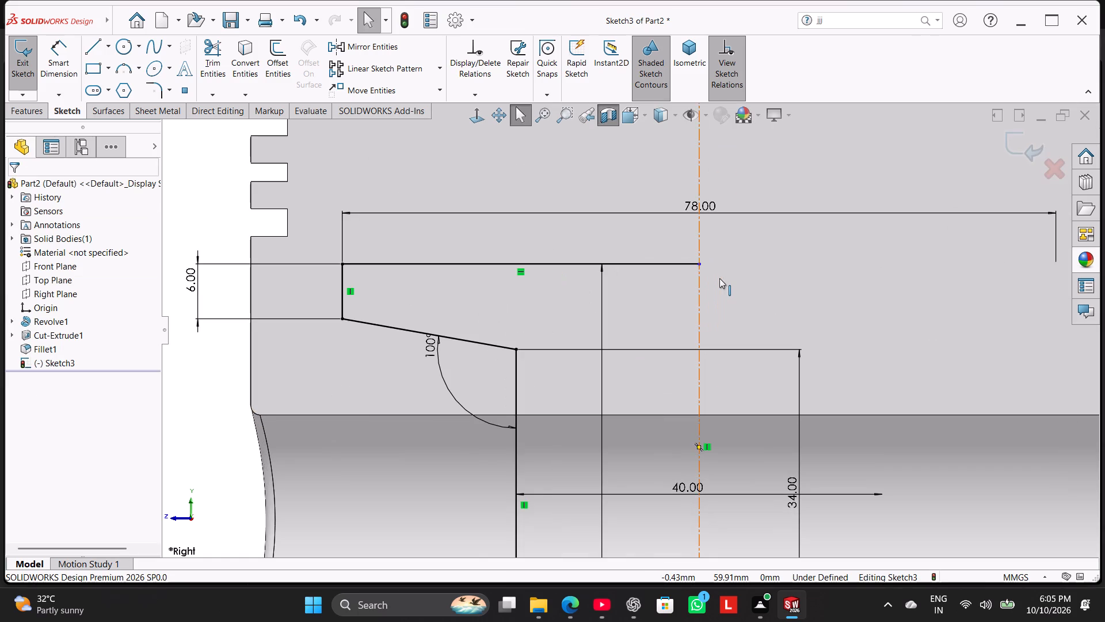
{"action": "scroll", "coordinate": [713, 275], "scroll_direction": "up", "scroll_amount": 4}
{"action": "scroll", "coordinate": [710, 342], "scroll_direction": "up", "scroll_amount": 1}
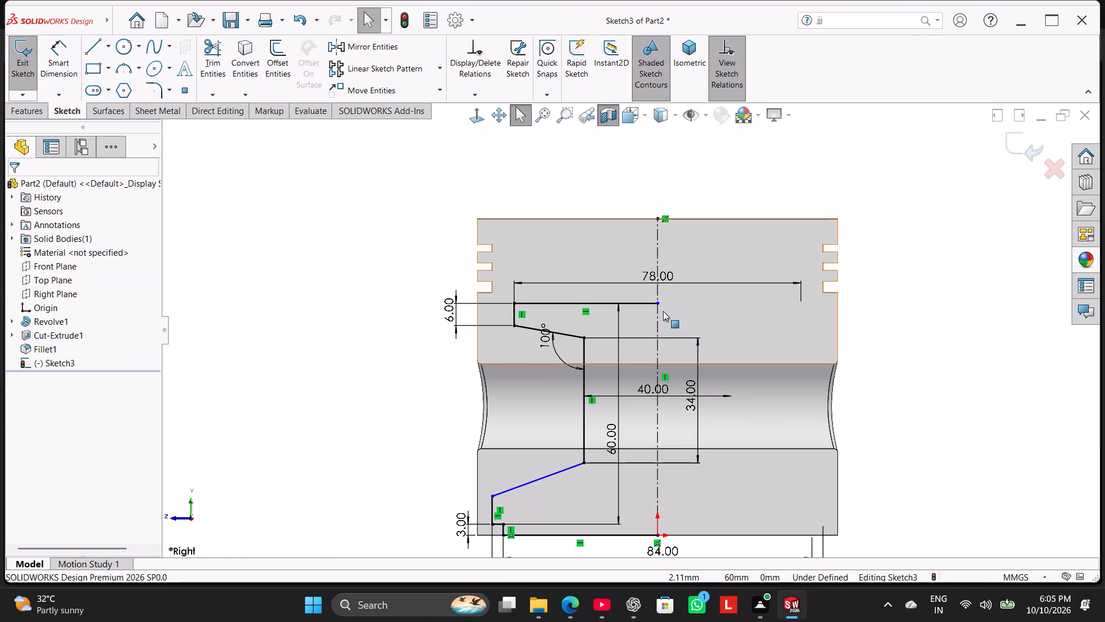
{"action": "left_click", "coordinate": [657, 317]}
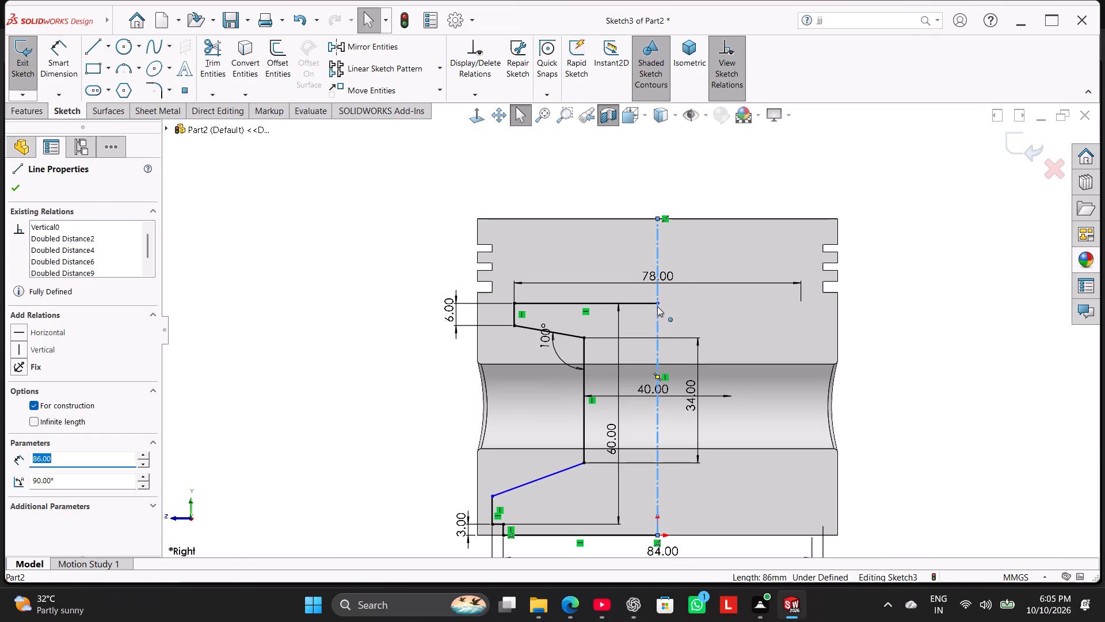
{"action": "left_click", "coordinate": [658, 305], "text": "ctrl"}
{"action": "left_click", "coordinate": [44, 405]}
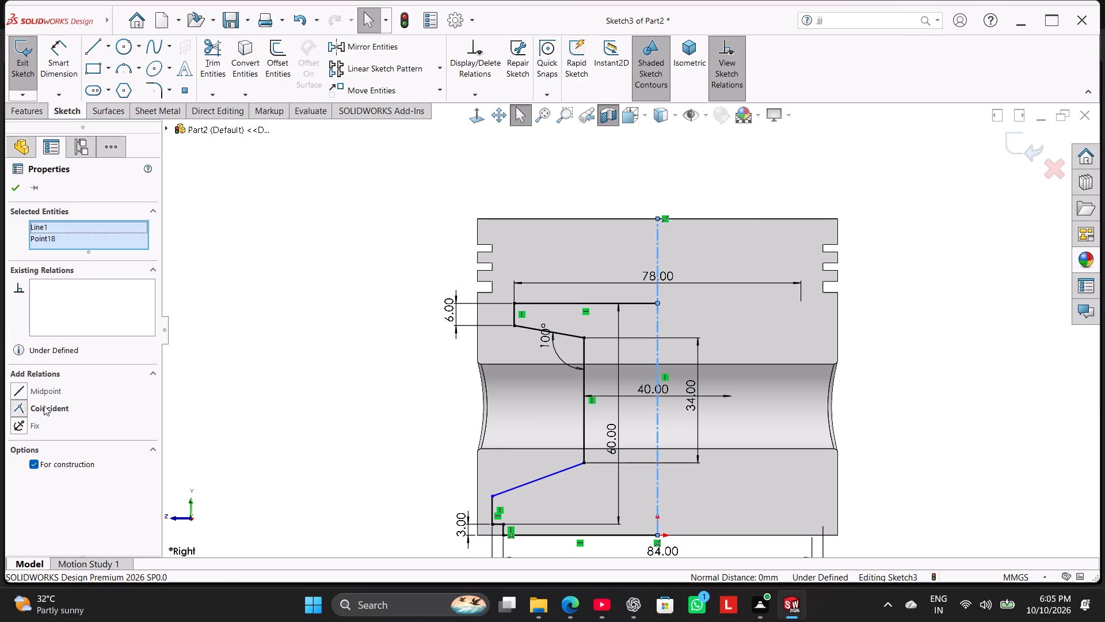
{"action": "left_click", "coordinate": [301, 305]}
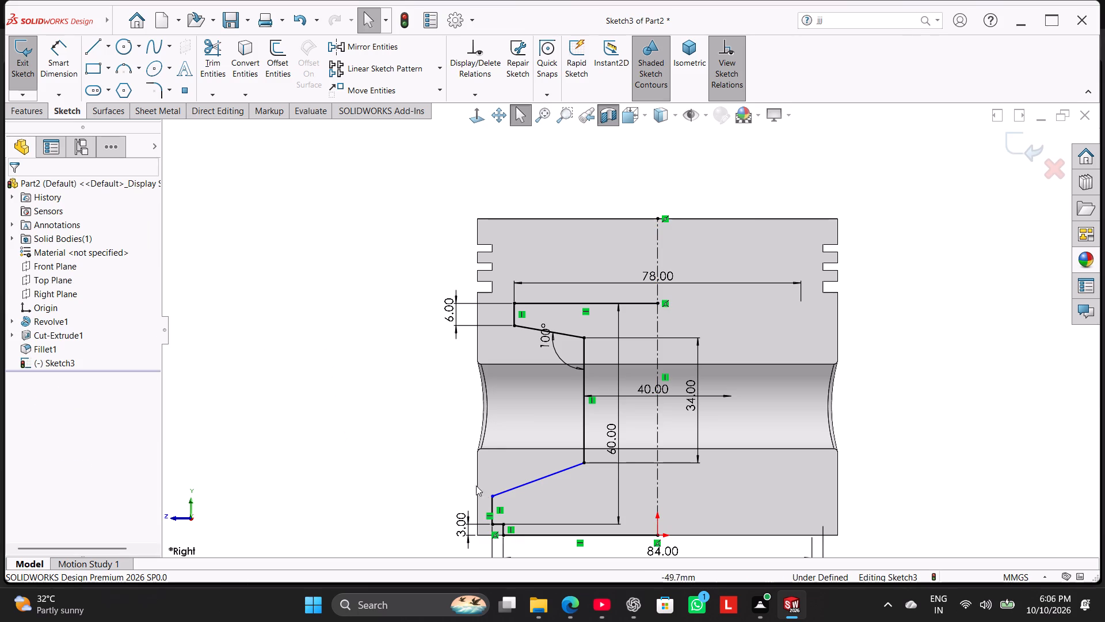
Move the outer endpoint of the lower slanted line freehand, leaving it slightly lower so the line slopes more steeply.
{"action": "left_click_drag", "start_coordinate": [492, 495], "coordinate": [497, 464]}
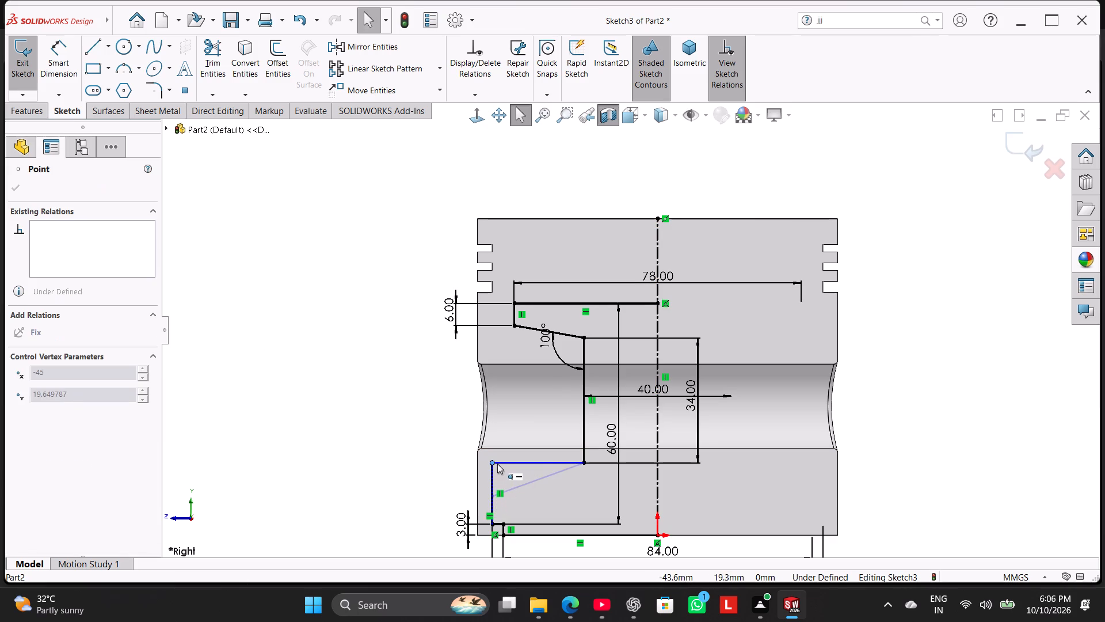
{"action": "left_click_drag", "start_coordinate": [497, 464], "coordinate": [501, 503]}
{"action": "left_click", "coordinate": [403, 462]}
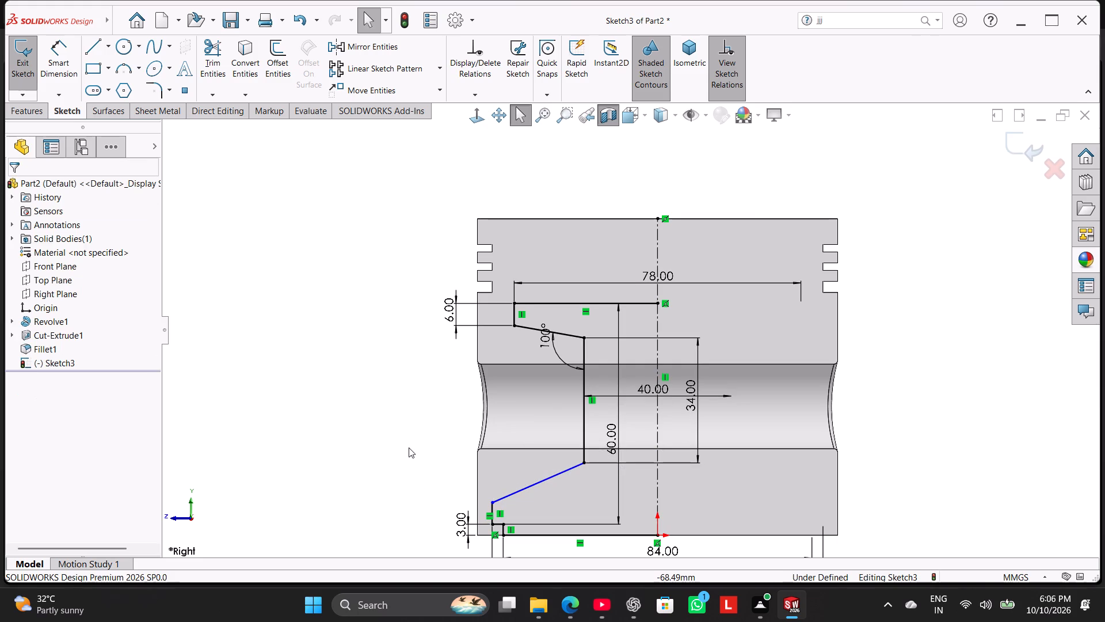
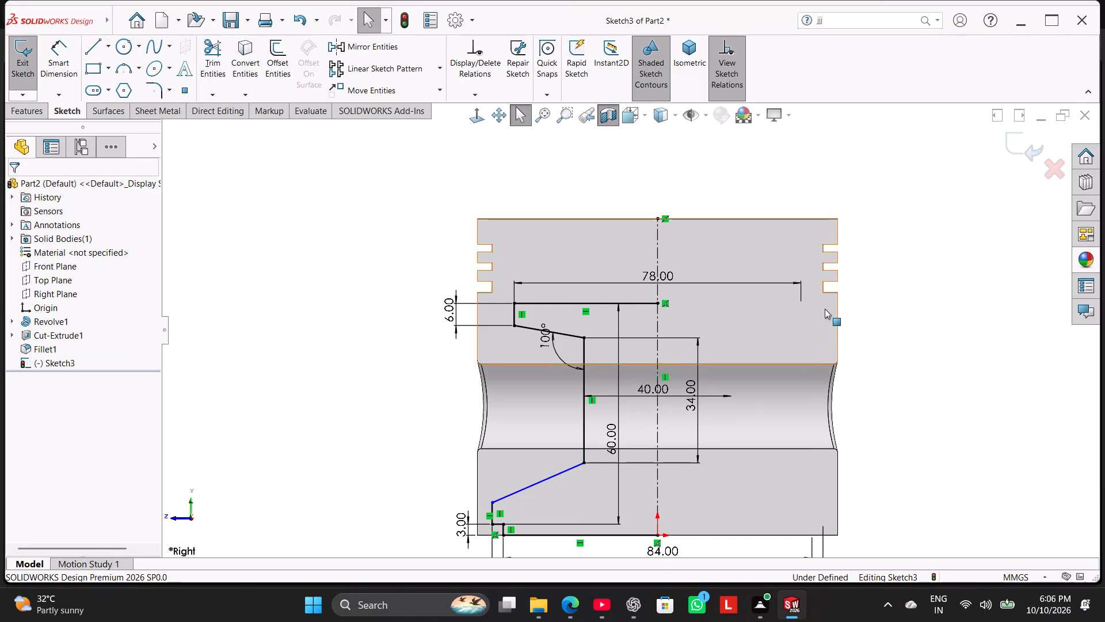
Delete the 6 mm dimension of the short vertical line at the inner profile's upper outer corner.
{"action": "scroll", "coordinate": [504, 307], "scroll_direction": "down", "scroll_amount": 4}
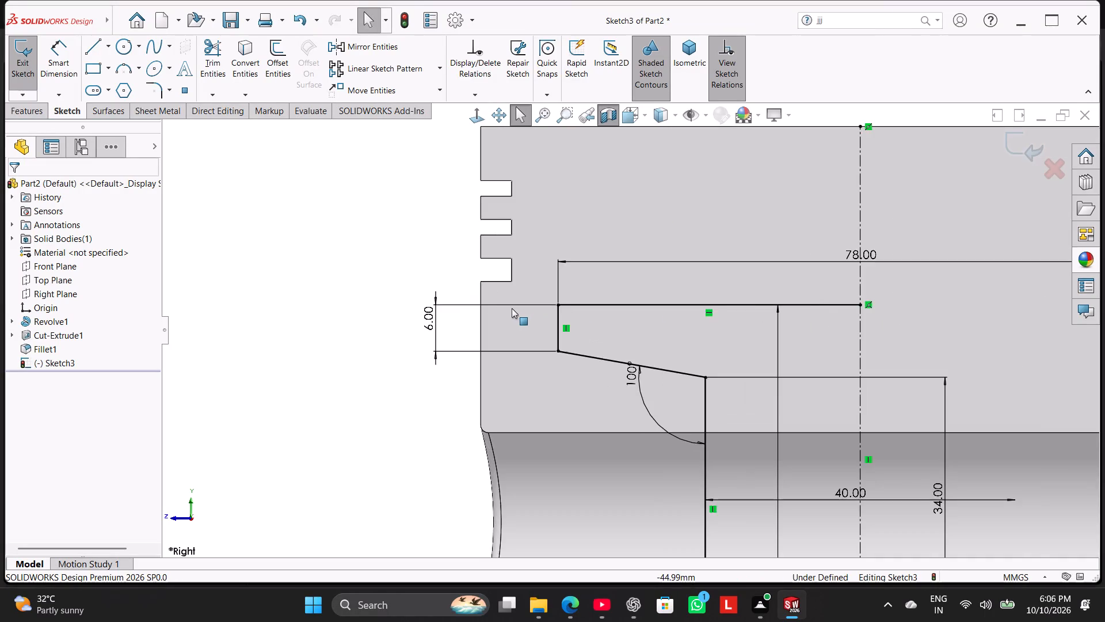
{"action": "scroll", "coordinate": [512, 308], "scroll_direction": "down", "scroll_amount": 2}
{"action": "right_click", "coordinate": [411, 323]}
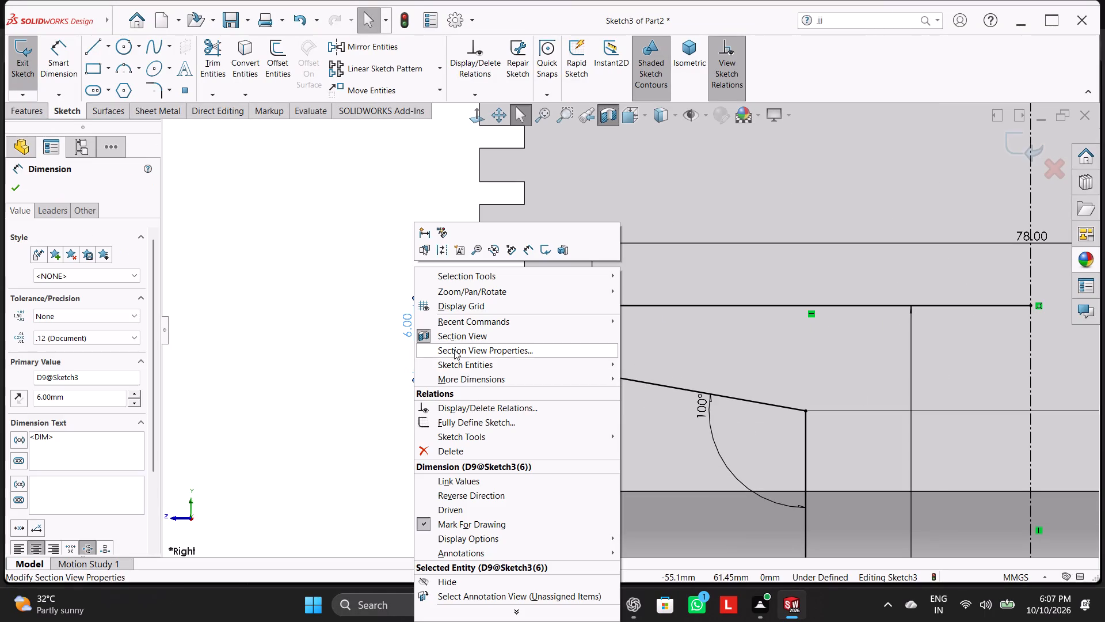
{"action": "left_click", "coordinate": [467, 452]}
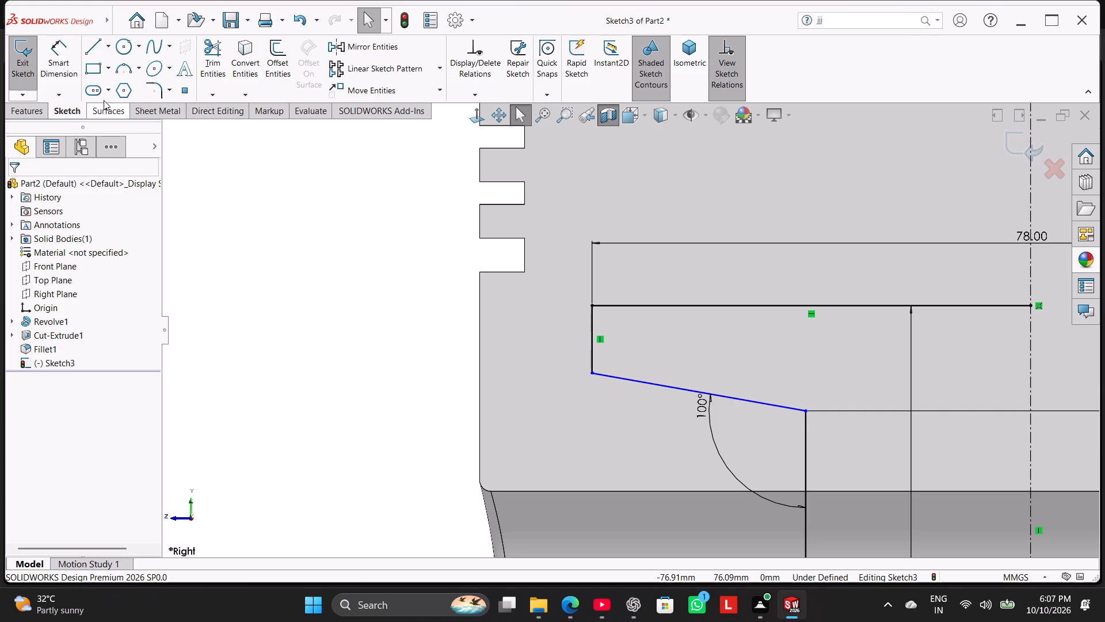
Draw a slanted centerline about 6.7 mm long from the profile's upper outer corner to the lowest groove's inner bottom corner.
{"action": "left_click", "coordinate": [111, 50]}
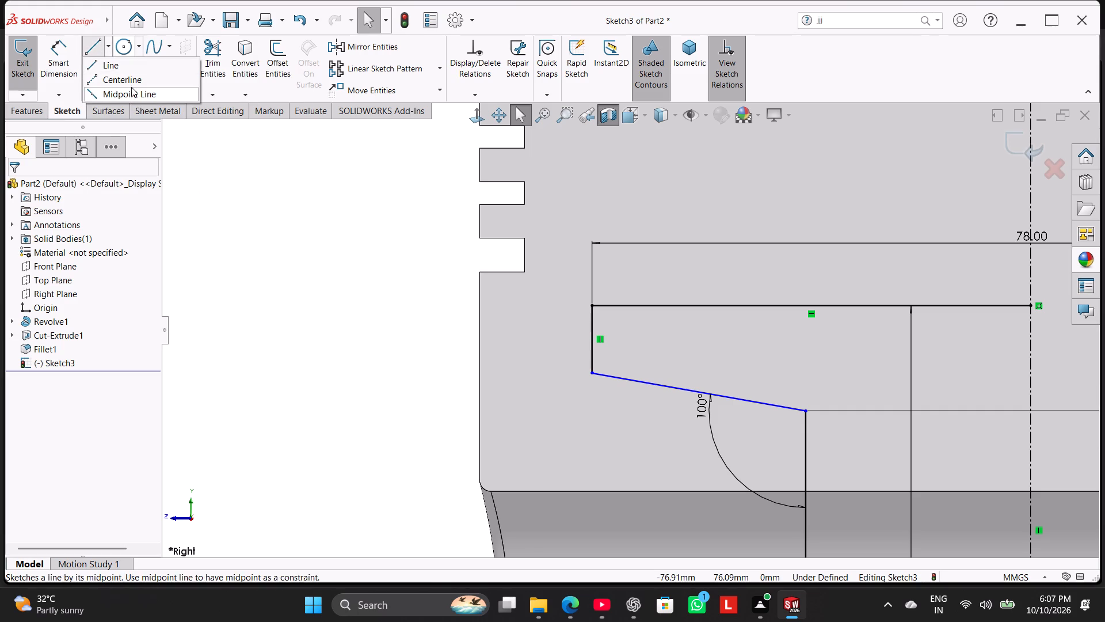
{"action": "left_click", "coordinate": [130, 77]}
{"action": "scroll", "coordinate": [596, 290], "scroll_direction": "down", "scroll_amount": 4}
{"action": "left_click", "coordinate": [593, 324]}
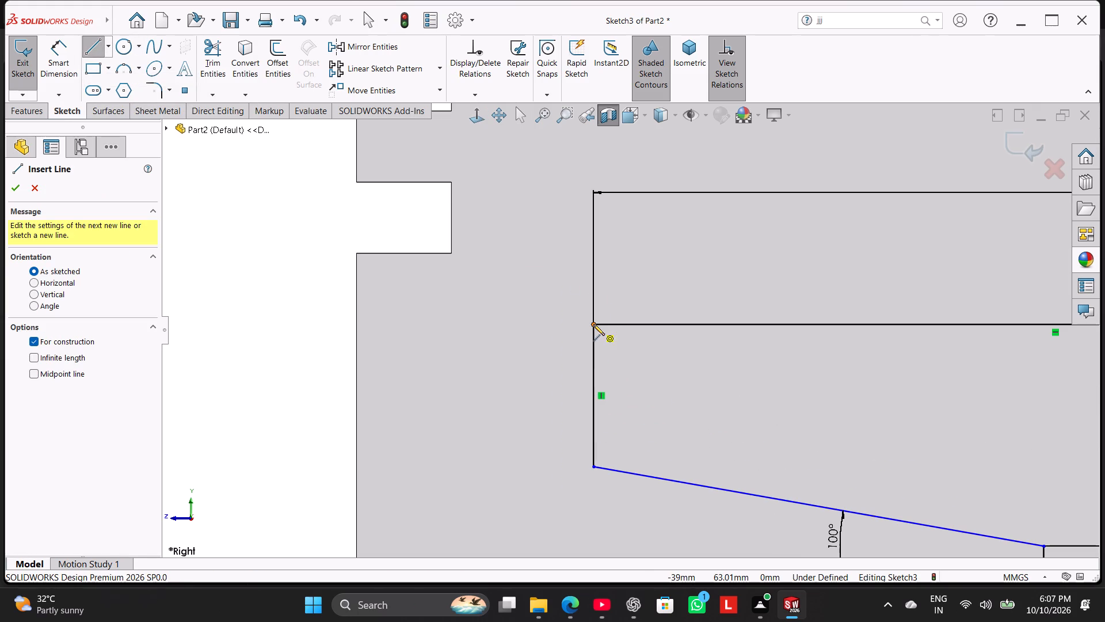
{"action": "left_click", "coordinate": [453, 254]}
{"action": "right_click", "coordinate": [371, 227]}
{"action": "left_click", "coordinate": [397, 233]}
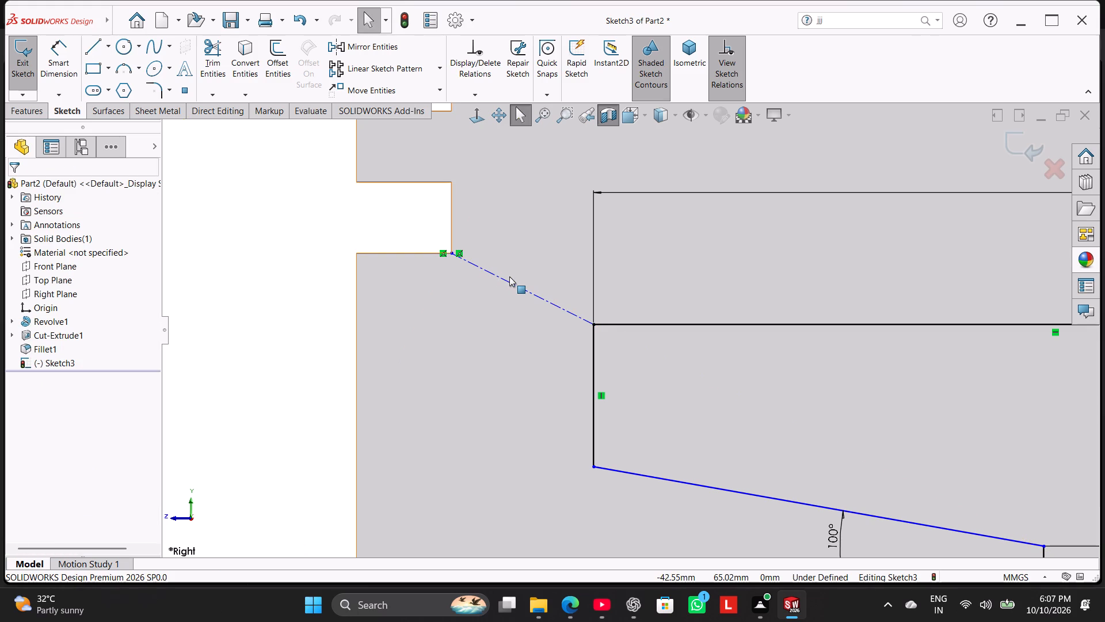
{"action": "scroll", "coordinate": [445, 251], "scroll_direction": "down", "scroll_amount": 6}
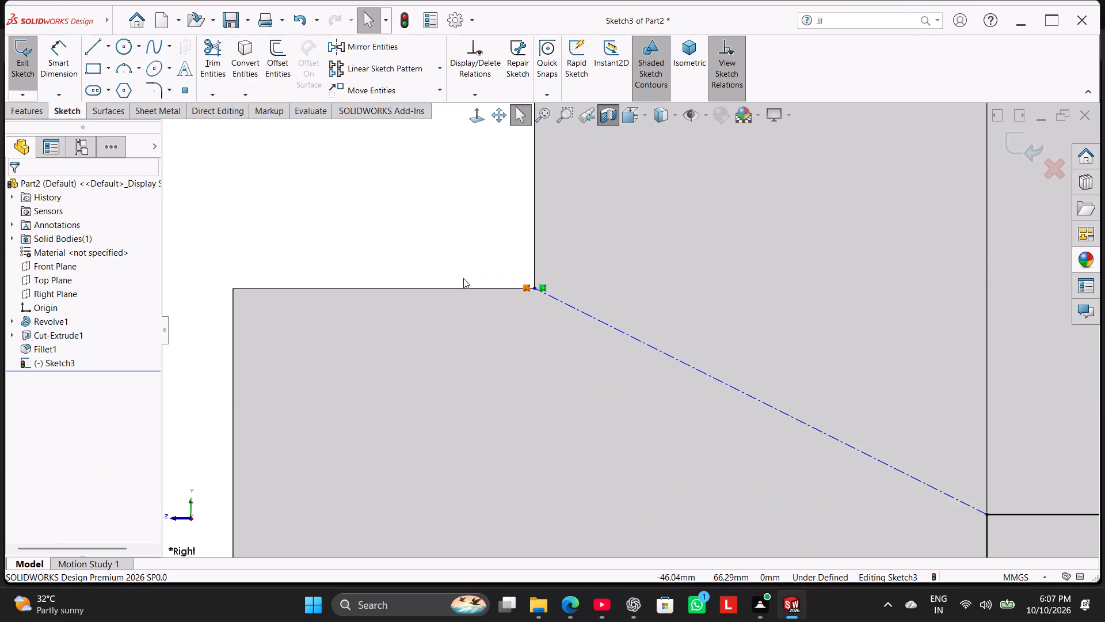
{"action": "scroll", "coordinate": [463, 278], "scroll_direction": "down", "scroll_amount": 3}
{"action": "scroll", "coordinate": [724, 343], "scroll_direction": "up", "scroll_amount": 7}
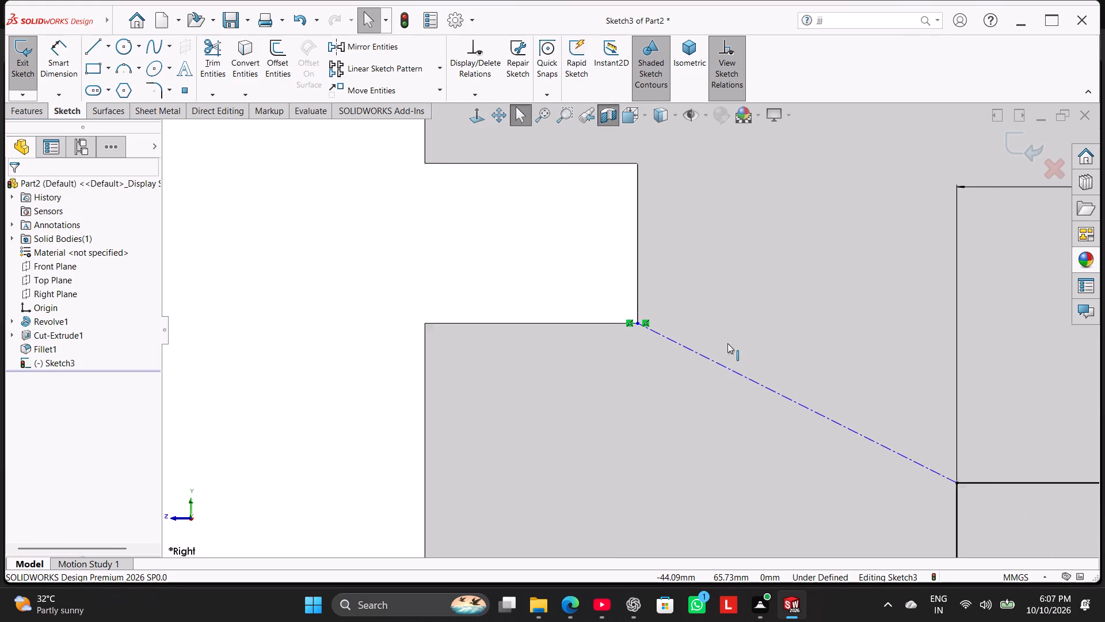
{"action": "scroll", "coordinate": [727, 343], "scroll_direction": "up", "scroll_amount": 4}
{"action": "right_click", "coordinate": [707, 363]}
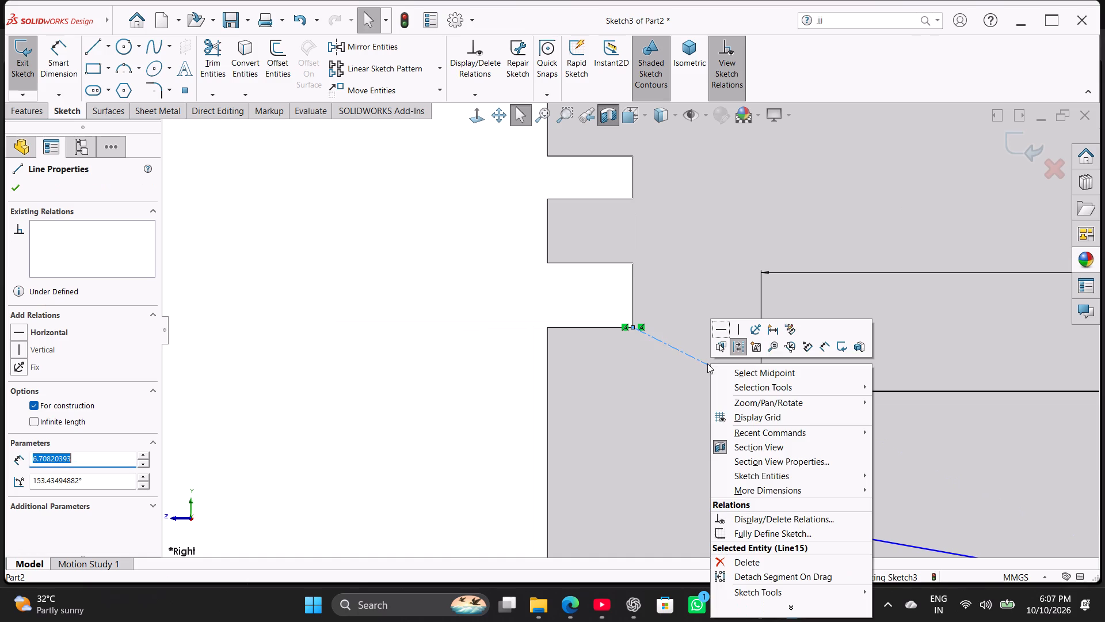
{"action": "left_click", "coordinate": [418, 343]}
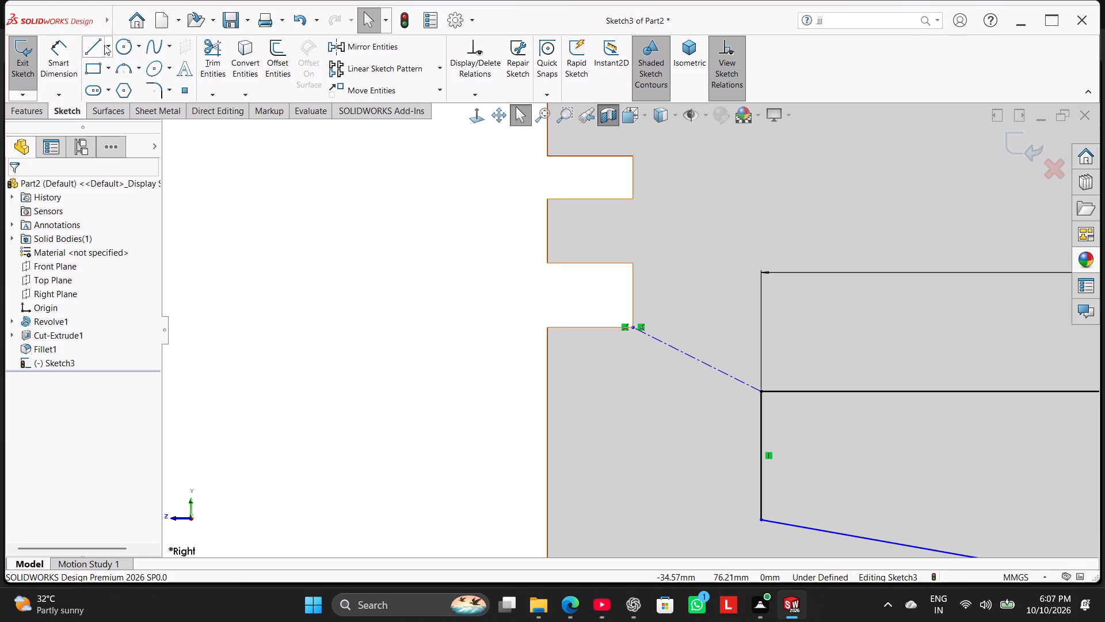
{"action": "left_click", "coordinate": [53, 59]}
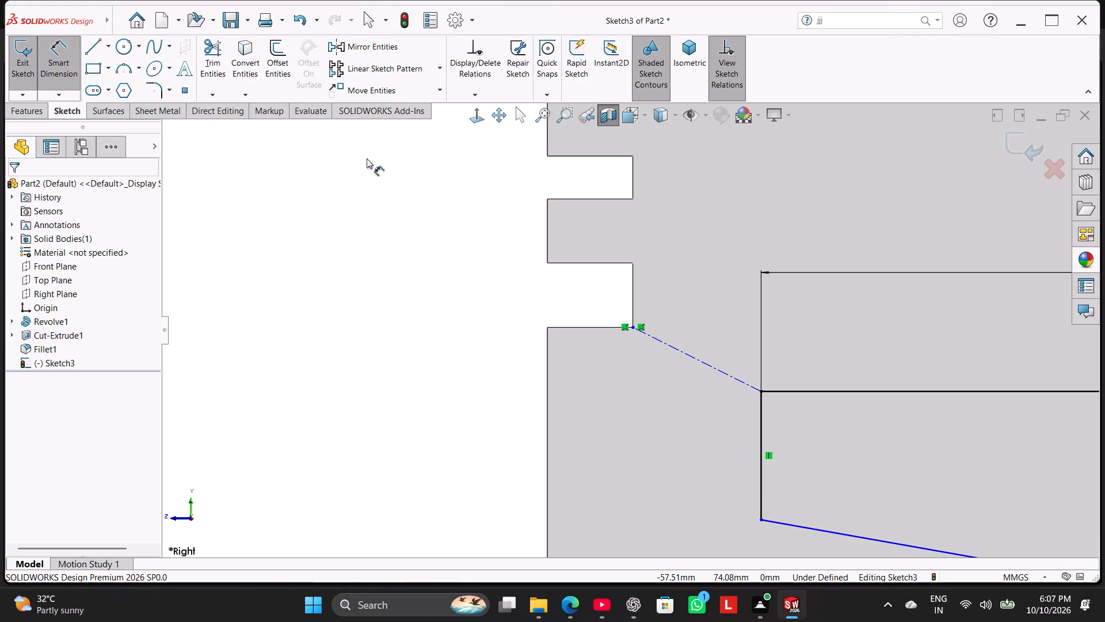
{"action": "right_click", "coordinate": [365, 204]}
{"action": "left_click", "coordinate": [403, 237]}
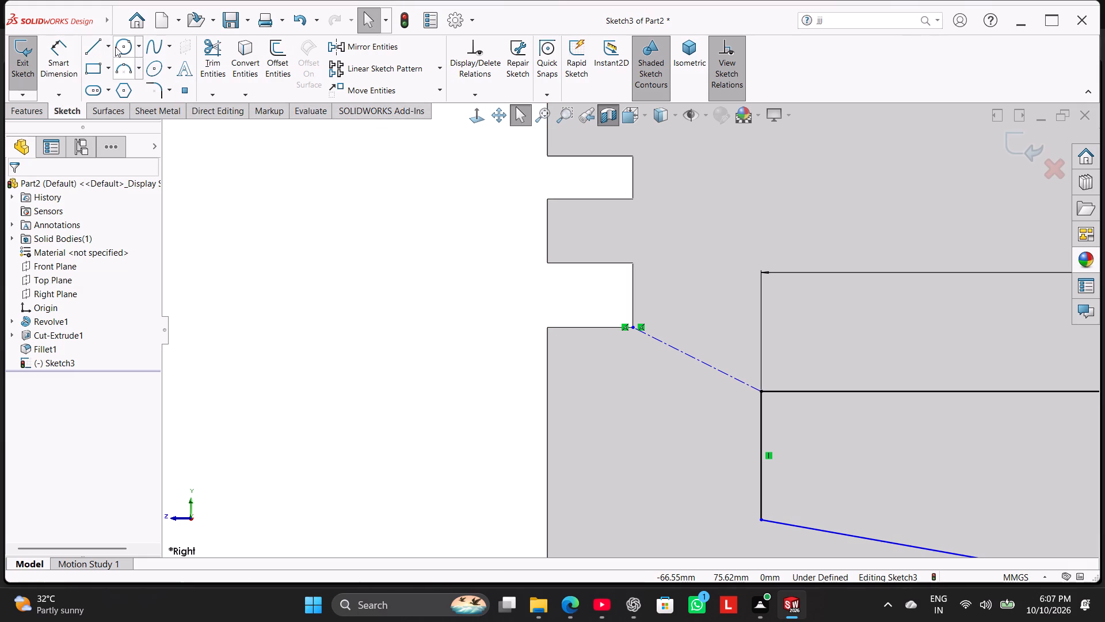
Sketch a slanted line about 8.1 mm long just below the centerline, from the short vertical line to the groove's bottom edge.
{"action": "left_click", "coordinate": [90, 47]}
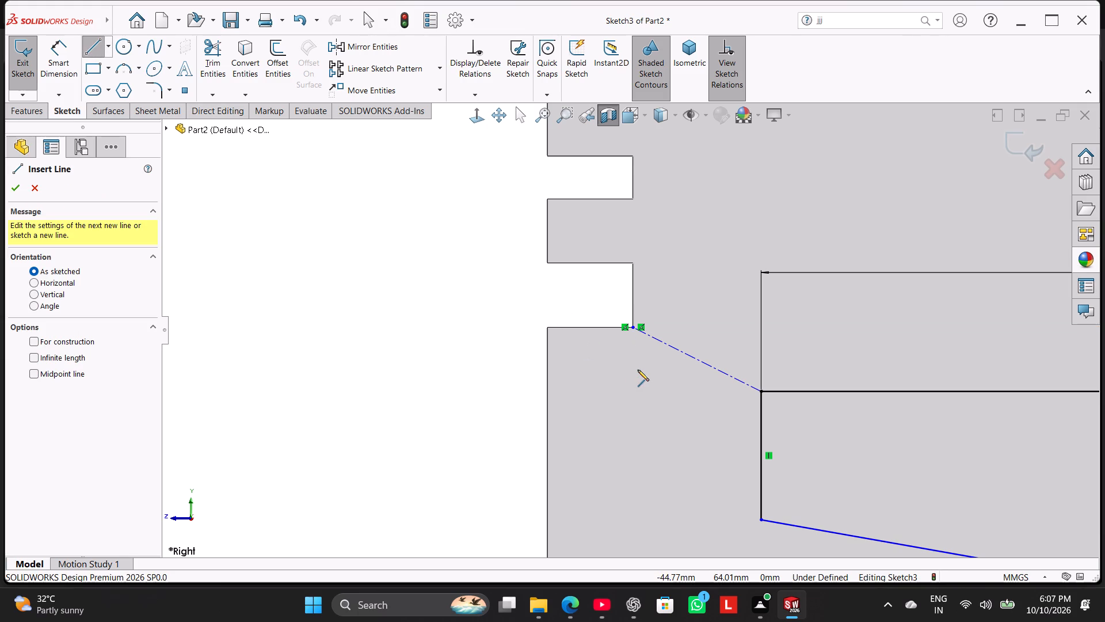
{"action": "left_click", "coordinate": [760, 411]}
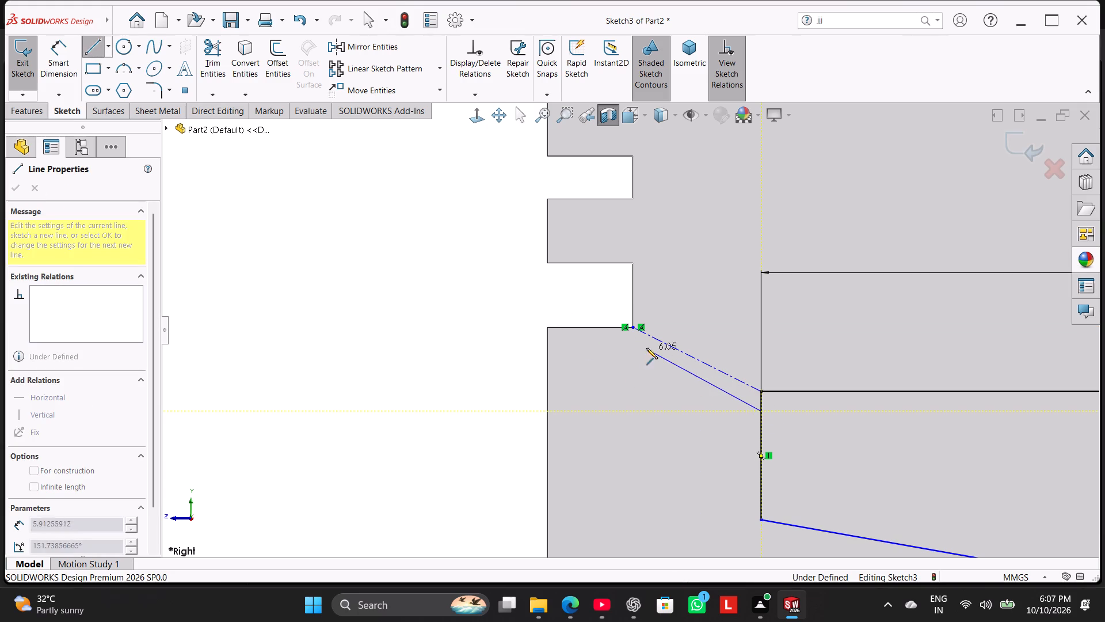
{"action": "left_click", "coordinate": [610, 327]}
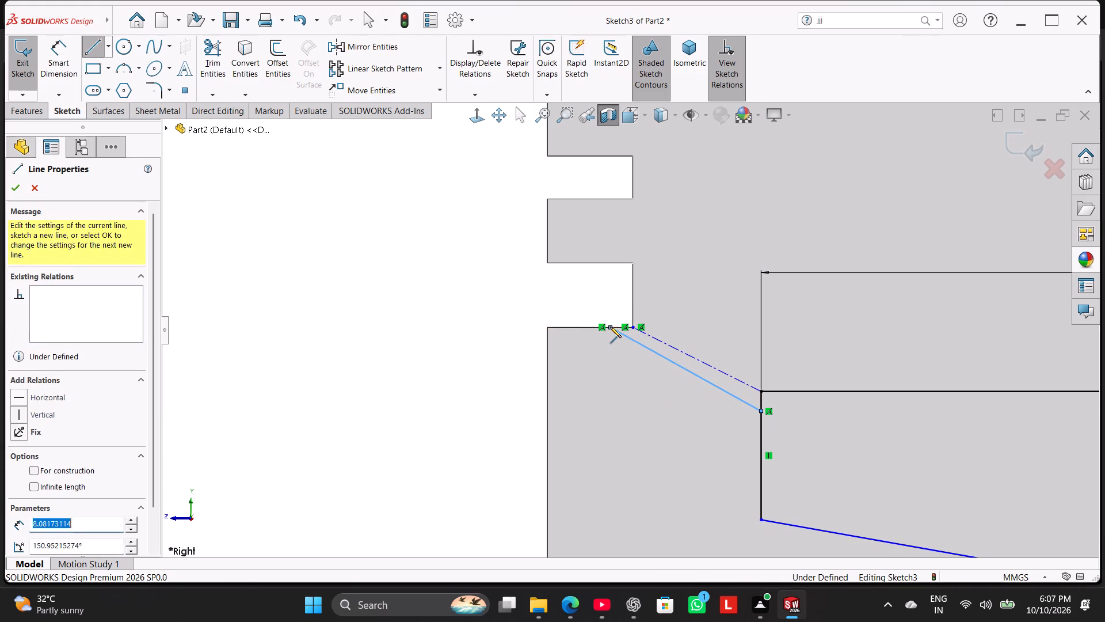
{"action": "right_click", "coordinate": [456, 291]}
{"action": "left_click", "coordinate": [491, 301]}
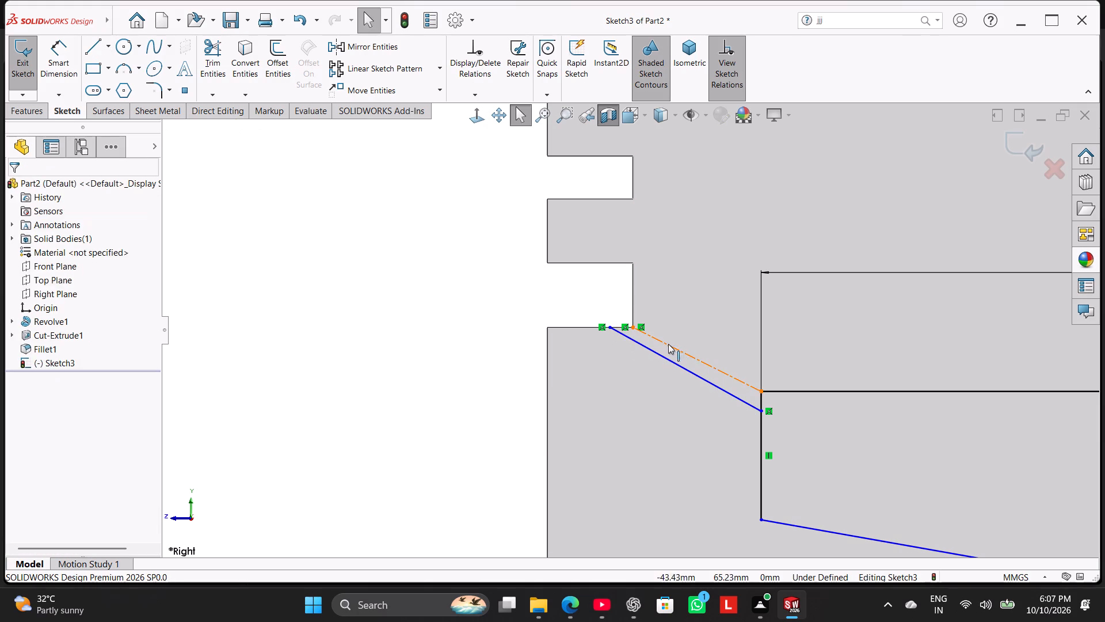
Make the new slanted line parallel to the slanted centerline.
{"action": "left_click", "coordinate": [673, 350], "text": "ctrl"}
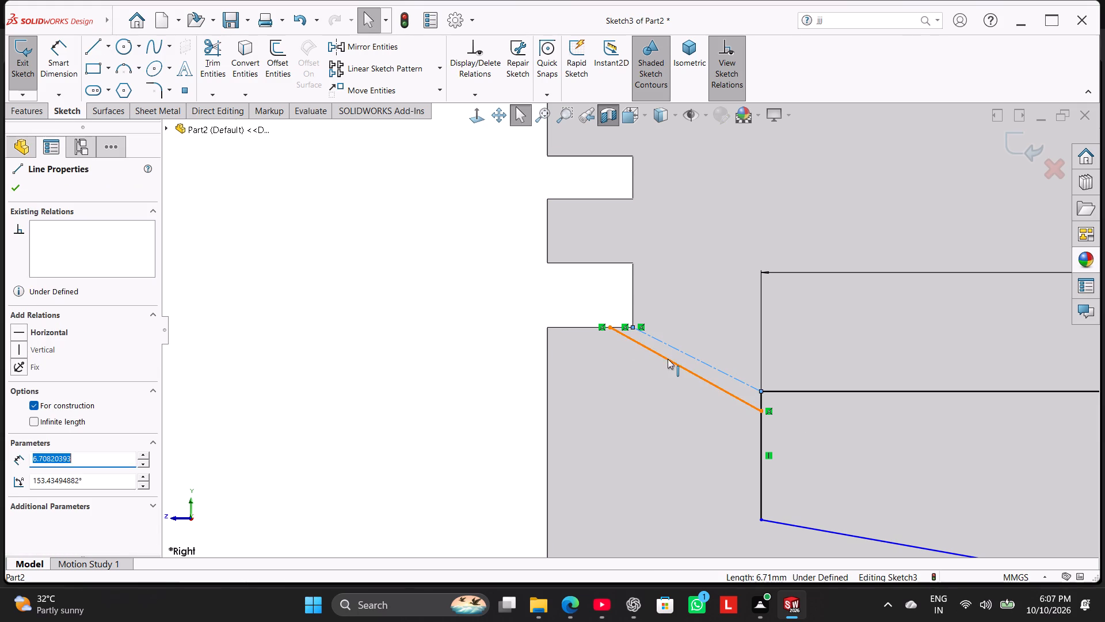
{"action": "left_click", "coordinate": [668, 359], "text": "ctrl"}
{"action": "left_click", "coordinate": [51, 459]}
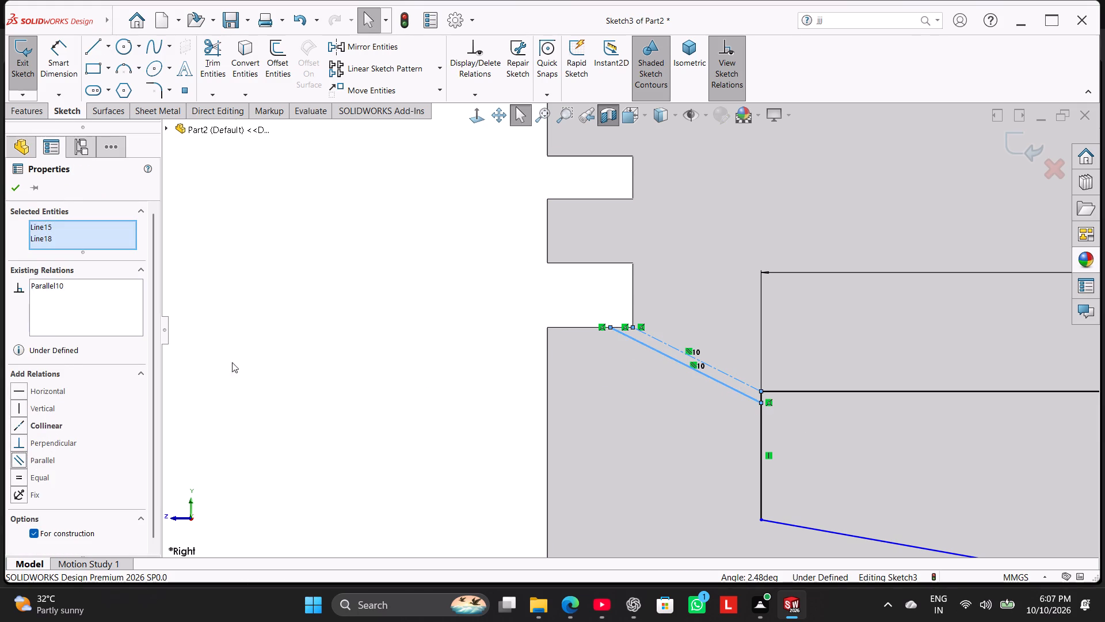
{"action": "left_click", "coordinate": [331, 303]}
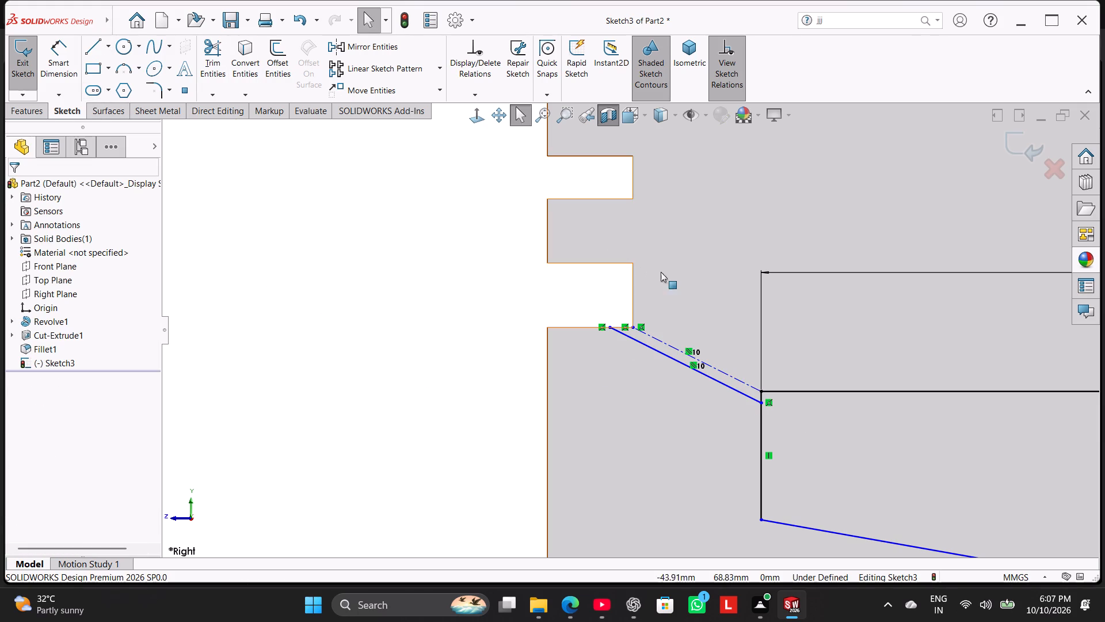
Mirror the slanted line about the slanted centerline.
{"action": "left_click_drag", "start_coordinate": [620, 384], "coordinate": [696, 305], "text": "ctrl"}
{"action": "left_click_drag", "start_coordinate": [617, 381], "coordinate": [722, 275]}
{"action": "left_click", "coordinate": [434, 296]}
{"action": "left_click", "coordinate": [645, 343], "text": "ctrl"}
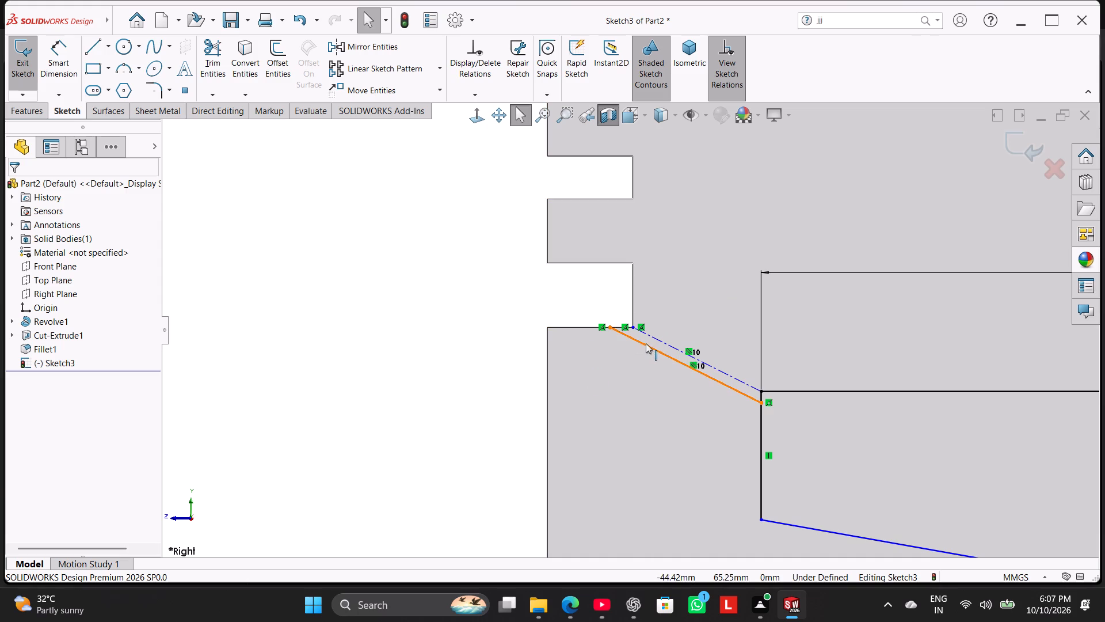
{"action": "left_click", "coordinate": [661, 339], "text": "ctrl"}
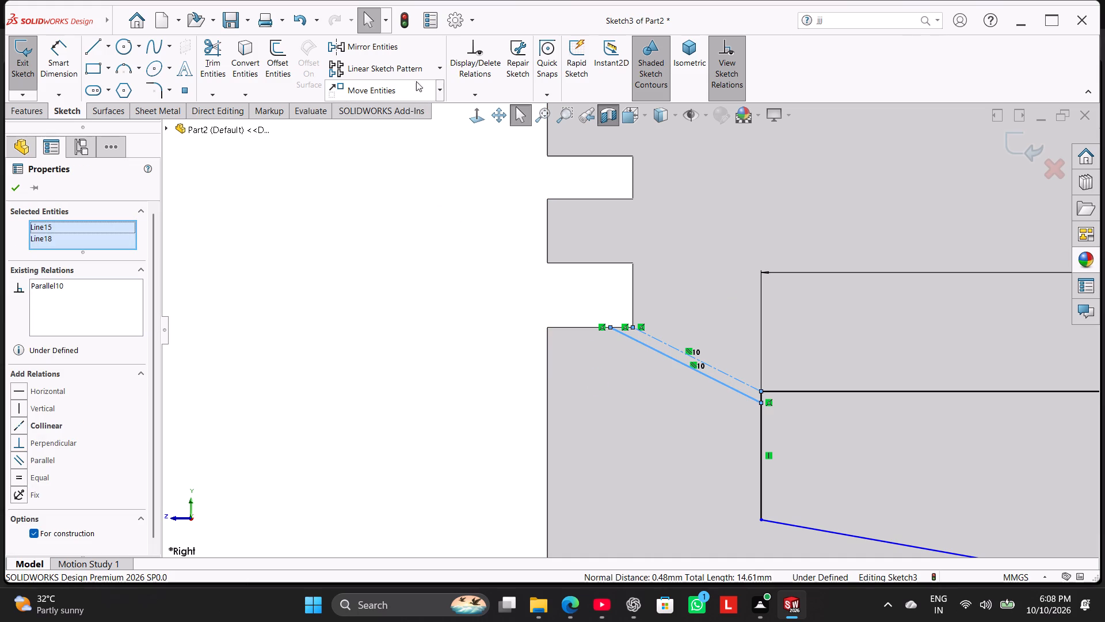
{"action": "left_click", "coordinate": [410, 50], "text": "ctrl"}
{"action": "left_click", "coordinate": [406, 199]}
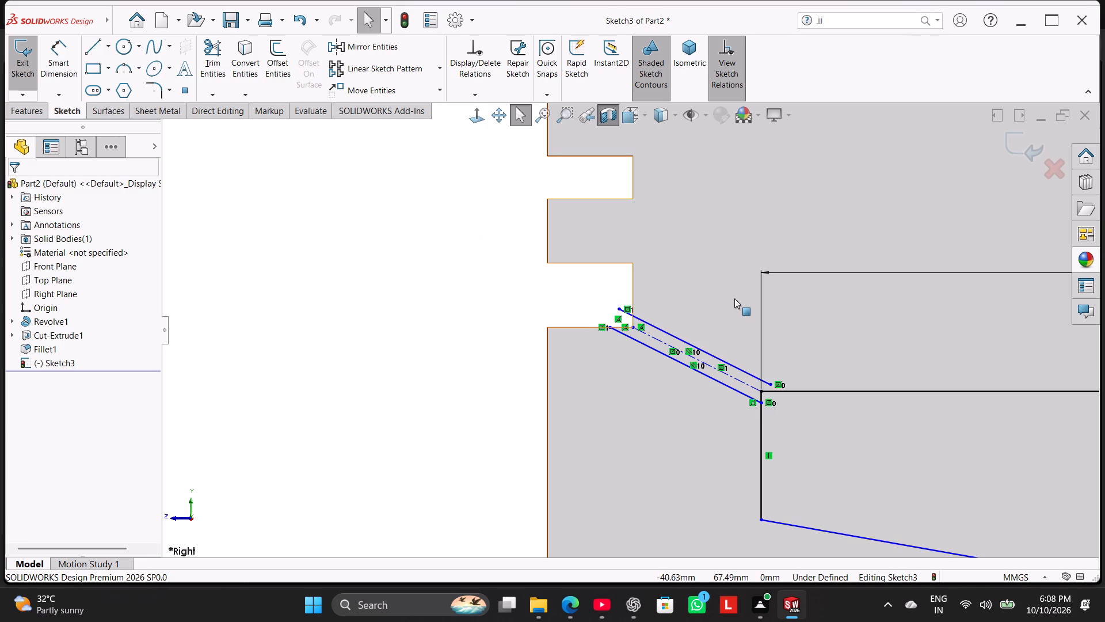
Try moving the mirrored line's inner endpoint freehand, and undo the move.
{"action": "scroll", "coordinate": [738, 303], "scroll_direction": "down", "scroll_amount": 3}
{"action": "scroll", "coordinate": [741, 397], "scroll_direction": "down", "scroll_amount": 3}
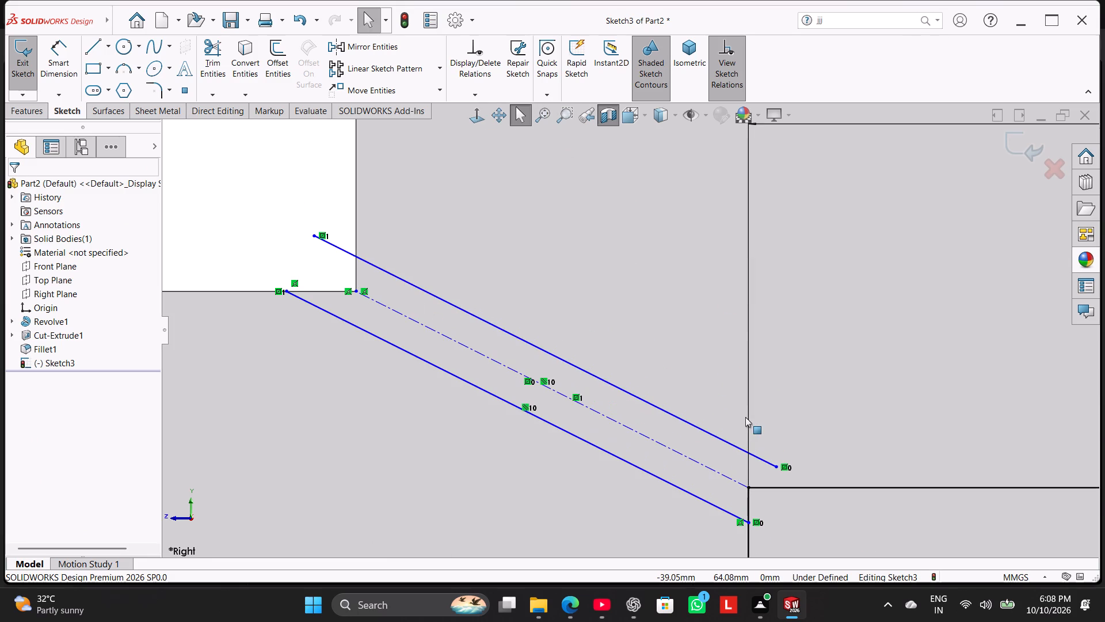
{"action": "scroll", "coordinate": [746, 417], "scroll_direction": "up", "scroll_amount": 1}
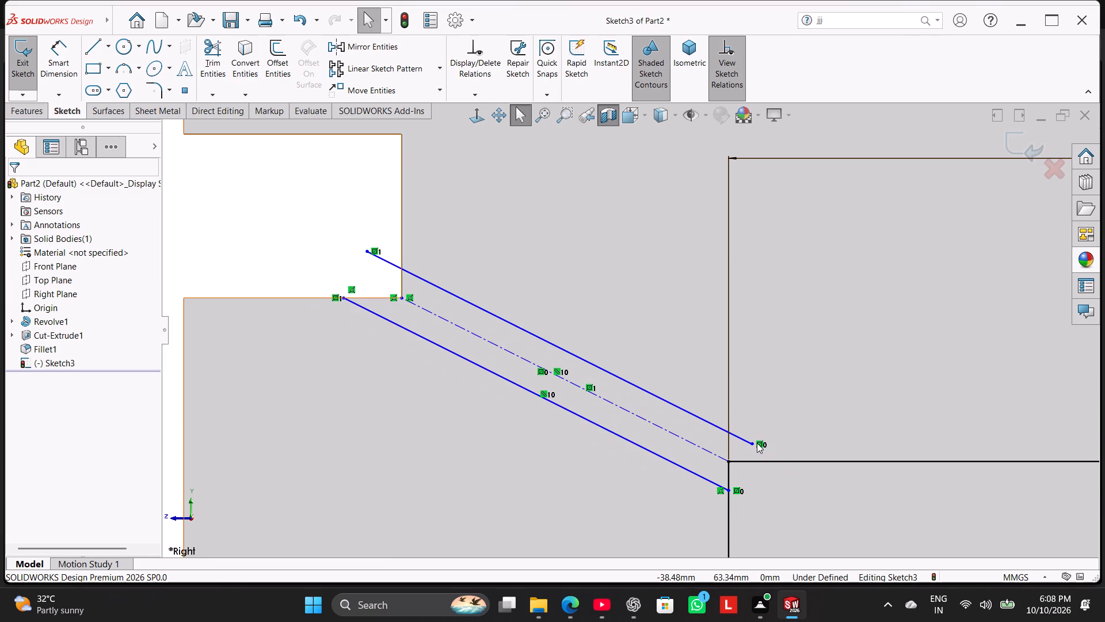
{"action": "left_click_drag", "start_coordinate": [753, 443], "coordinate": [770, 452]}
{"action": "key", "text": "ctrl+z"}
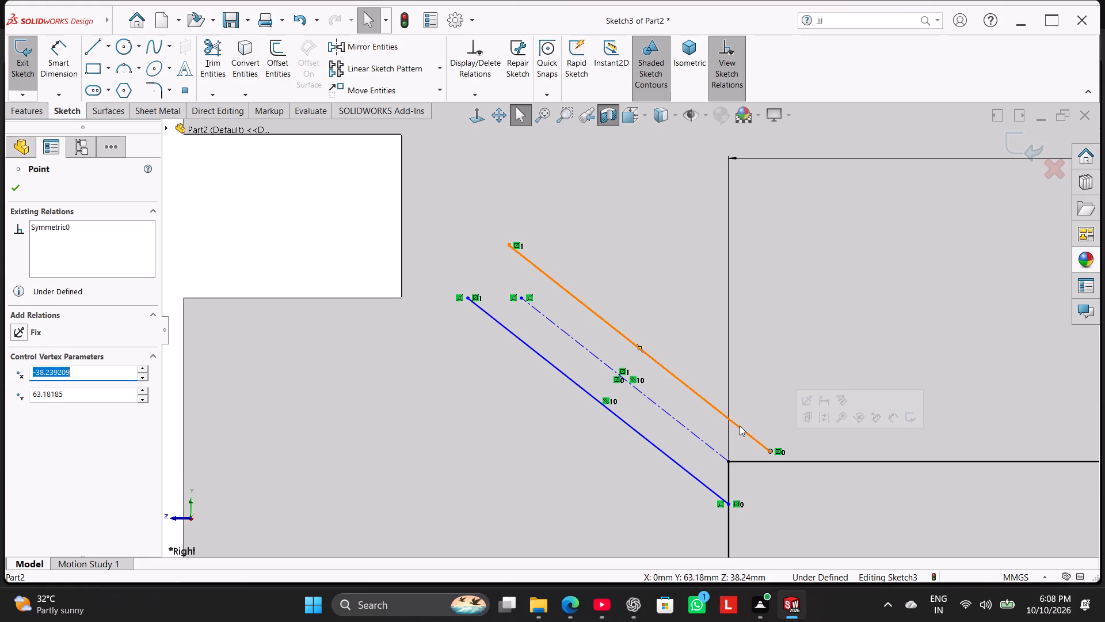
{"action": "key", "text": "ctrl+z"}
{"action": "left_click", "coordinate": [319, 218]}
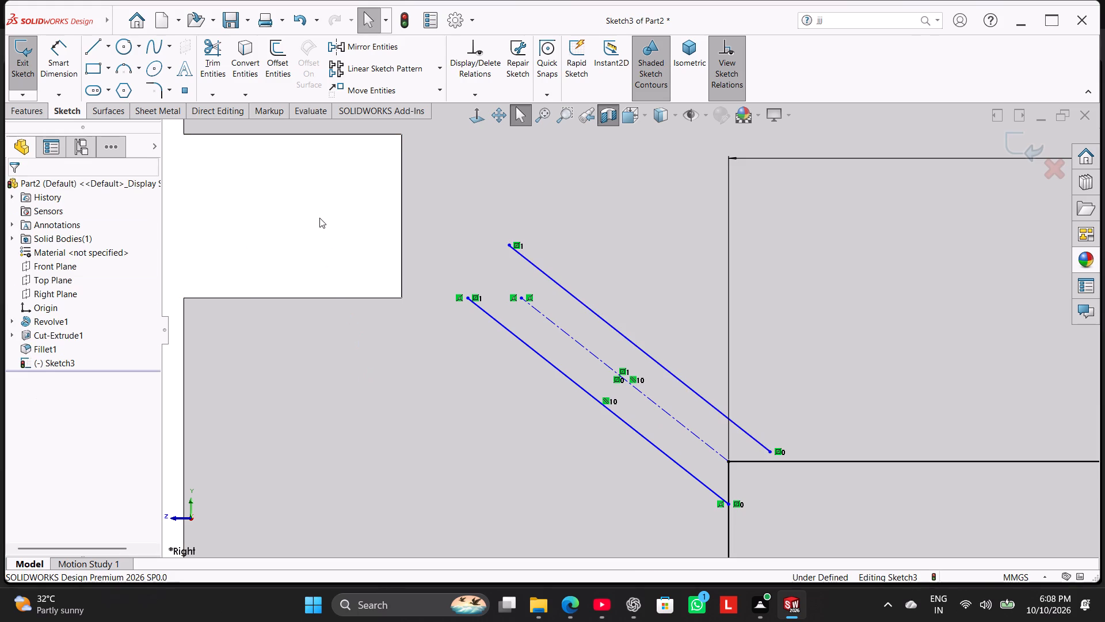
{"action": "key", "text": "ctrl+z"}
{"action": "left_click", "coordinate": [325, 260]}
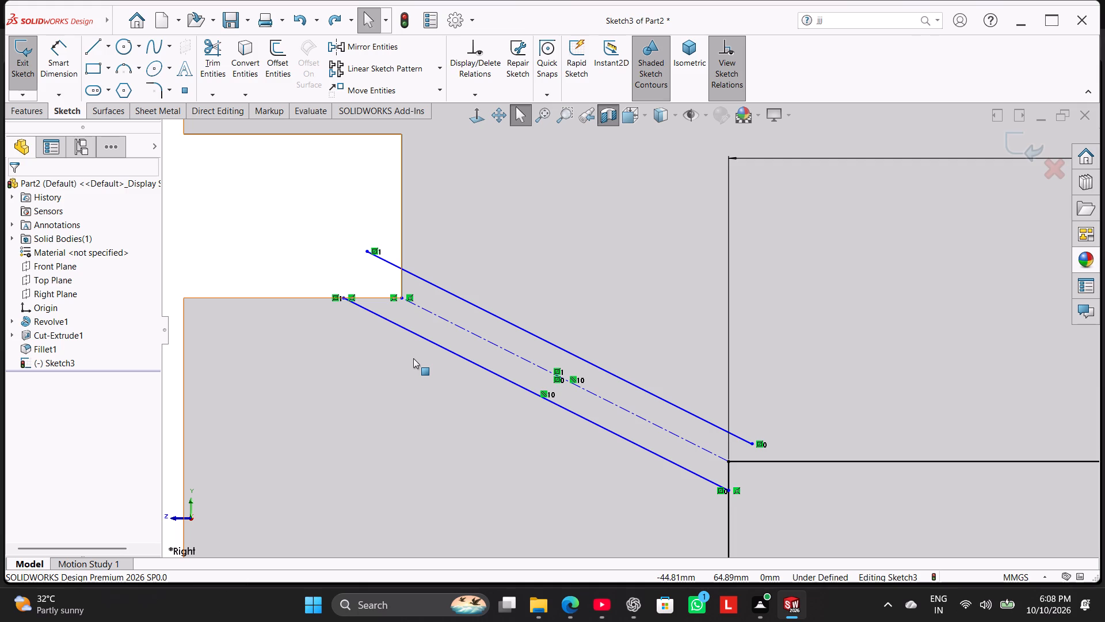
Delete one of the two coincident relations at the slanted centerline's end on the groove corner.
{"action": "right_click", "coordinate": [413, 297]}
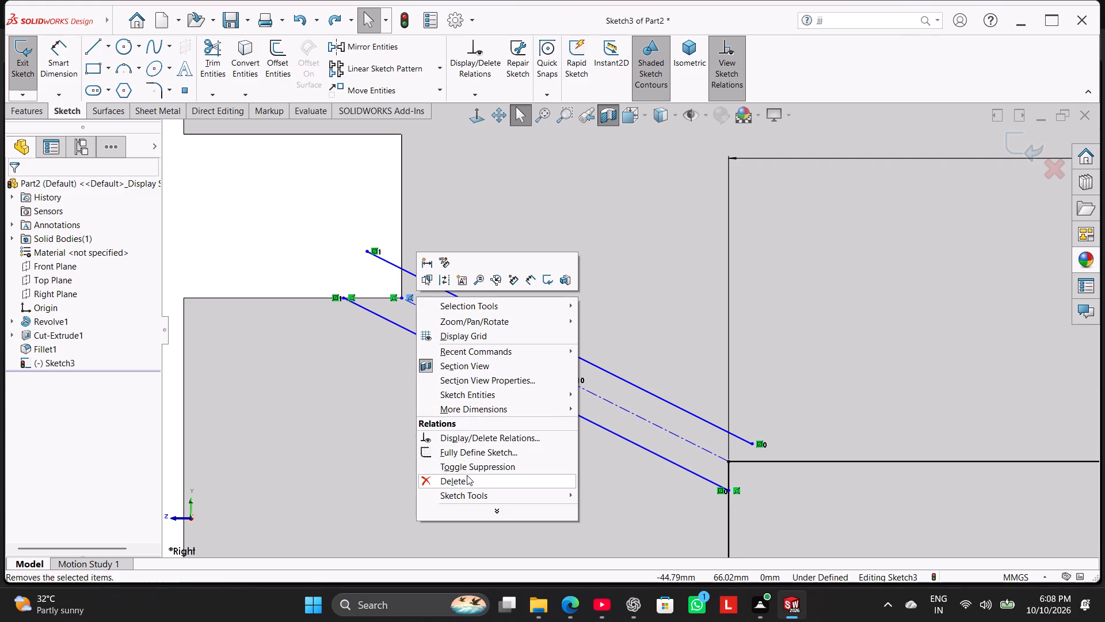
{"action": "left_click", "coordinate": [467, 475]}
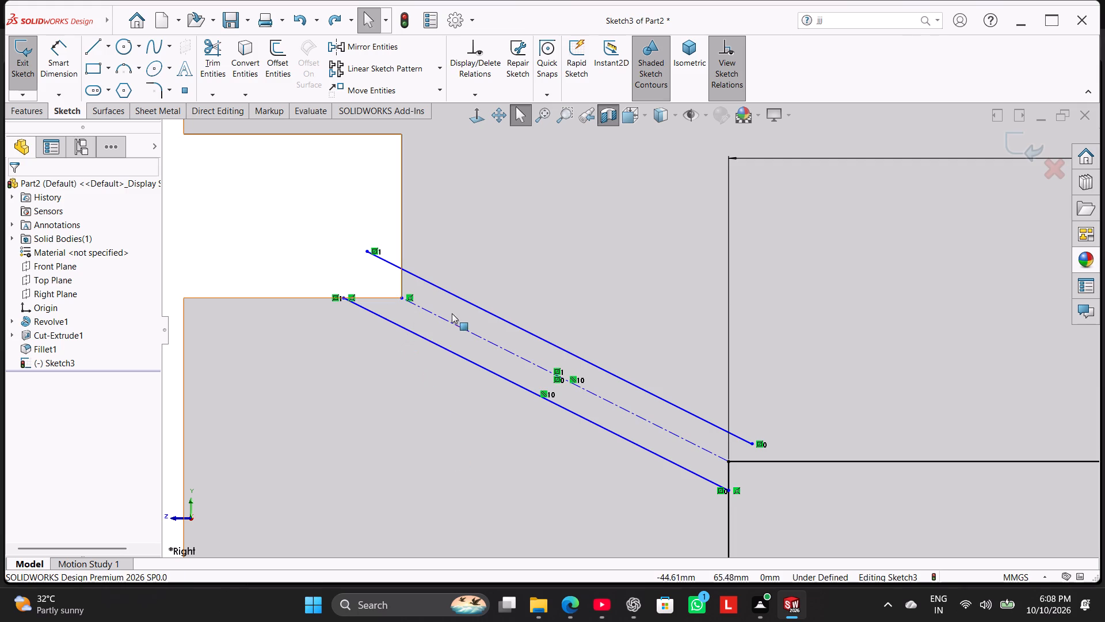
{"action": "scroll", "coordinate": [459, 308], "scroll_direction": "up", "scroll_amount": 2}
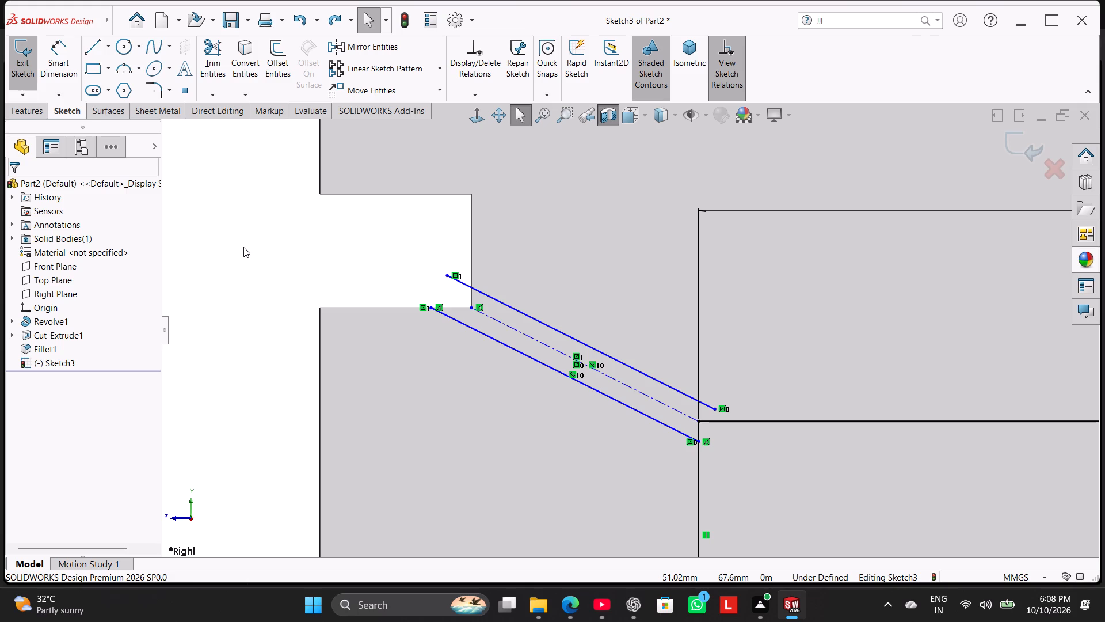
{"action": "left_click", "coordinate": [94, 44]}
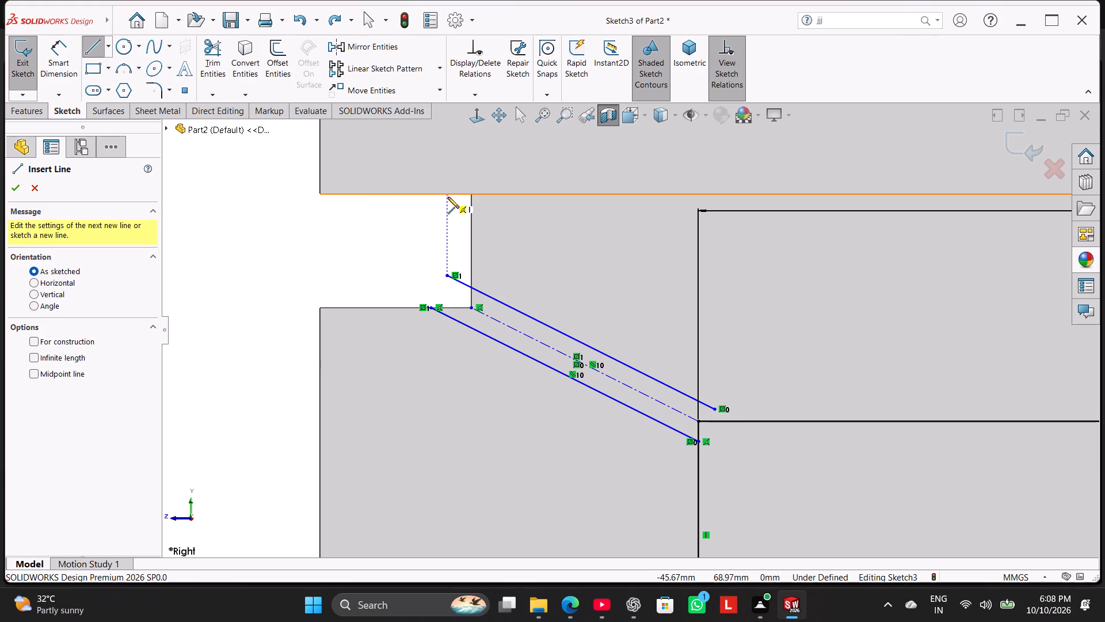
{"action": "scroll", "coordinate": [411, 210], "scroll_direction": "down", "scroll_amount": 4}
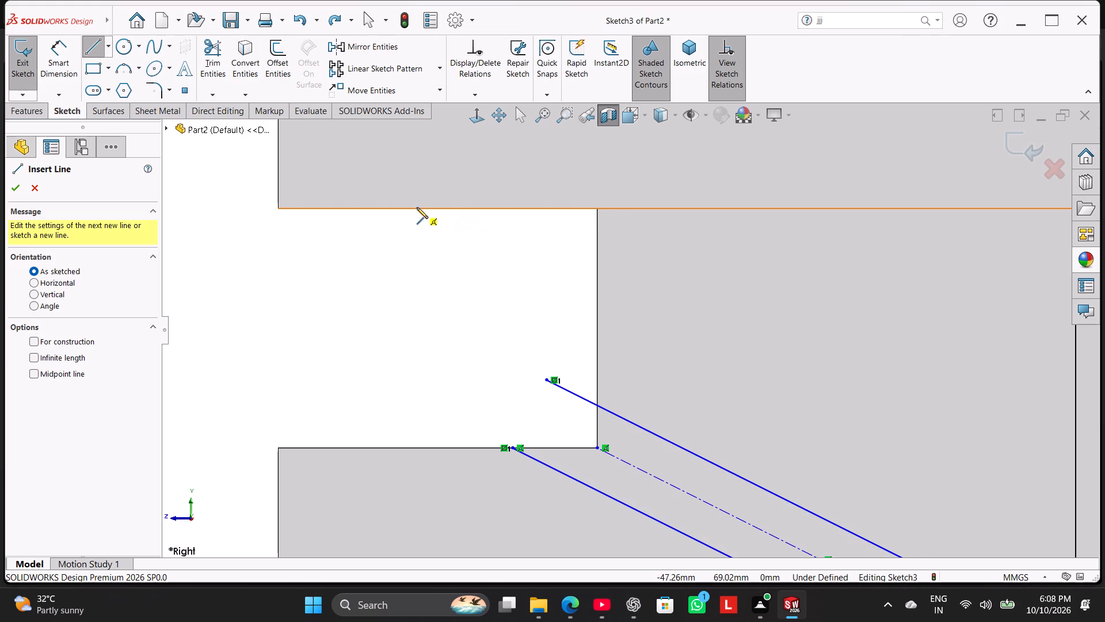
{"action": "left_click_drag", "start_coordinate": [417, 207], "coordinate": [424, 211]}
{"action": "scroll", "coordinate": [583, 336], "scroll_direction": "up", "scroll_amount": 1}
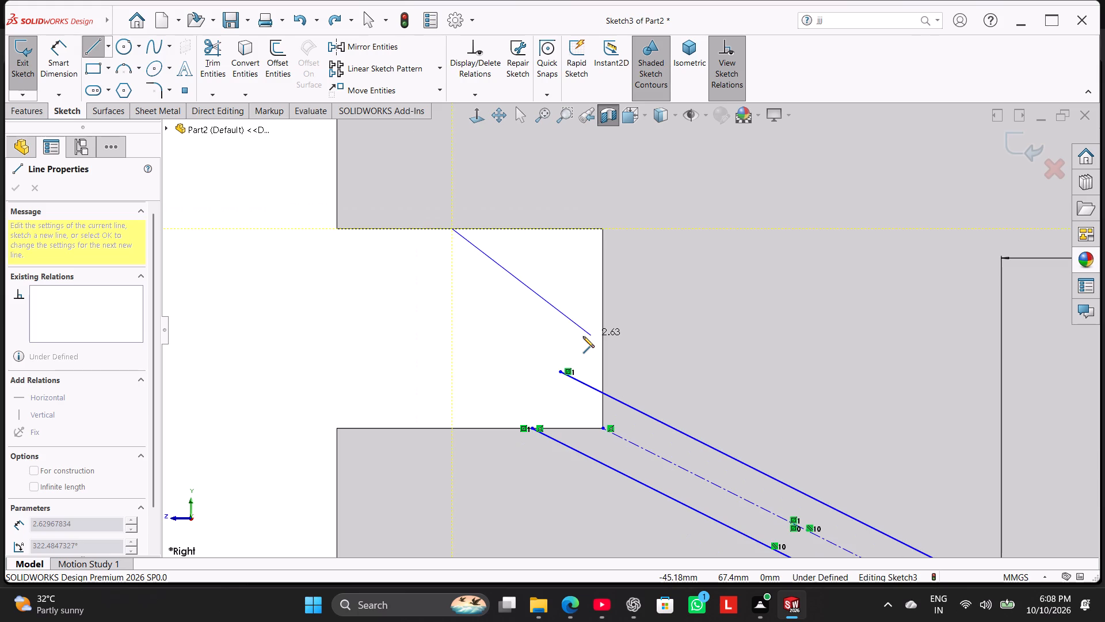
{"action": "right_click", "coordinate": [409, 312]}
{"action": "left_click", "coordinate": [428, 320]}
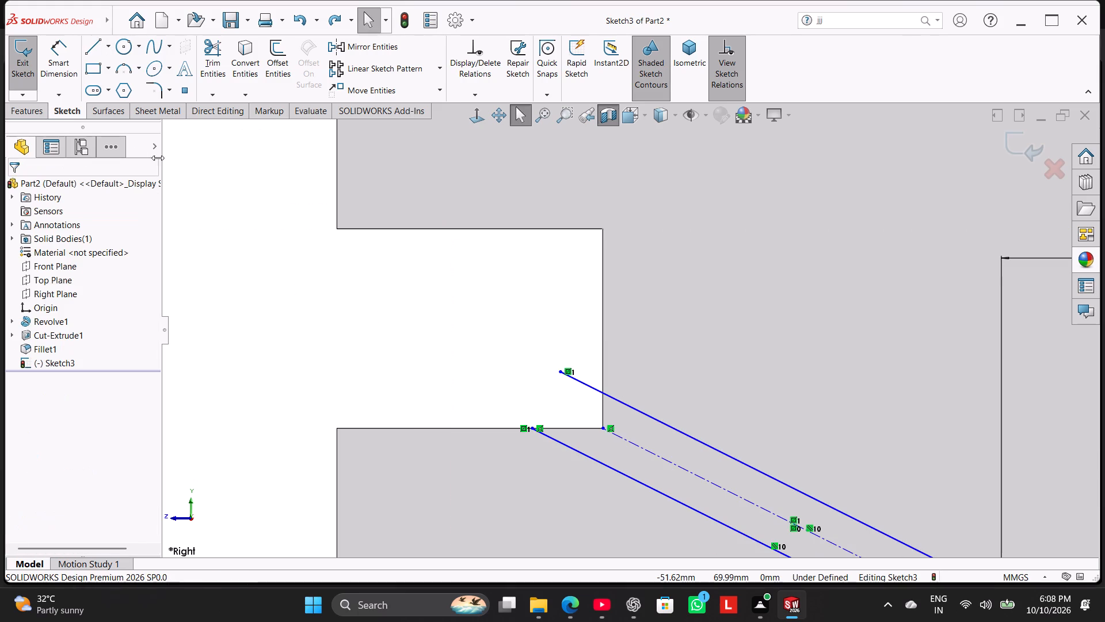
Turn off the section view and dimension the angle between the middle groove's vertical inner wall and the lower slanted line as 115 degrees.
{"action": "left_click", "coordinate": [71, 54]}
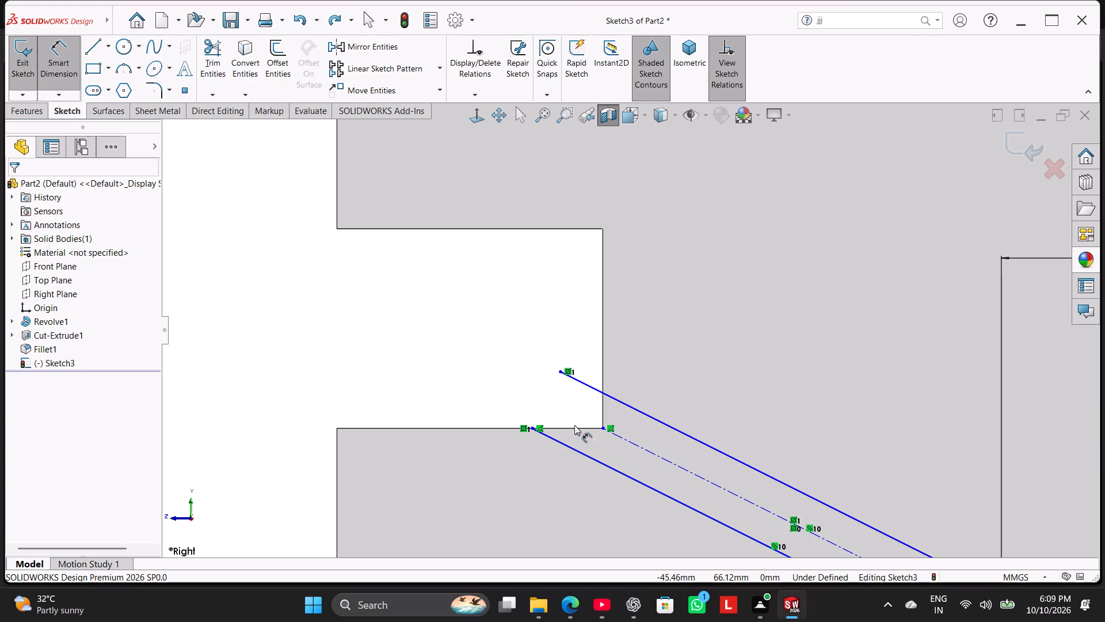
{"action": "left_click", "coordinate": [661, 491]}
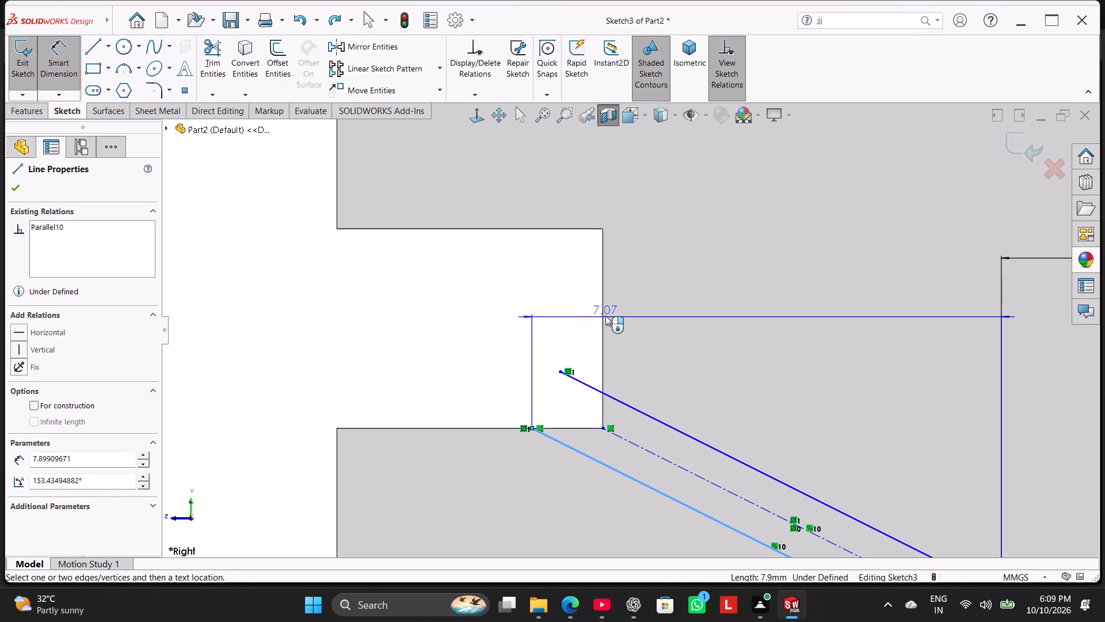
{"action": "scroll", "coordinate": [609, 317], "scroll_direction": "up", "scroll_amount": 9}
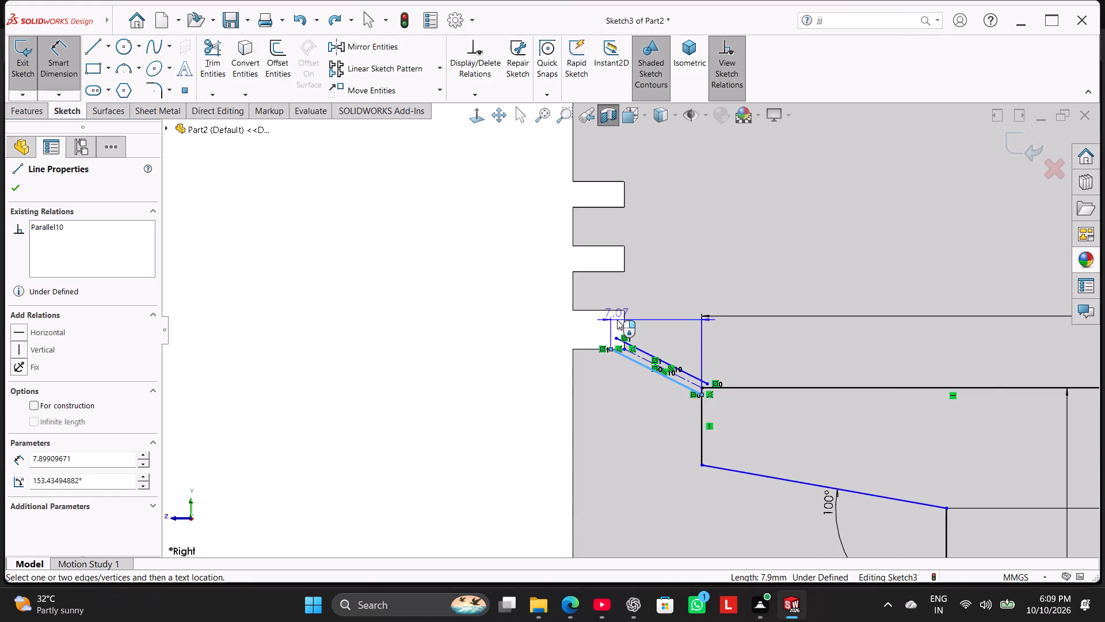
{"action": "scroll", "coordinate": [617, 320], "scroll_direction": "up", "scroll_amount": 1}
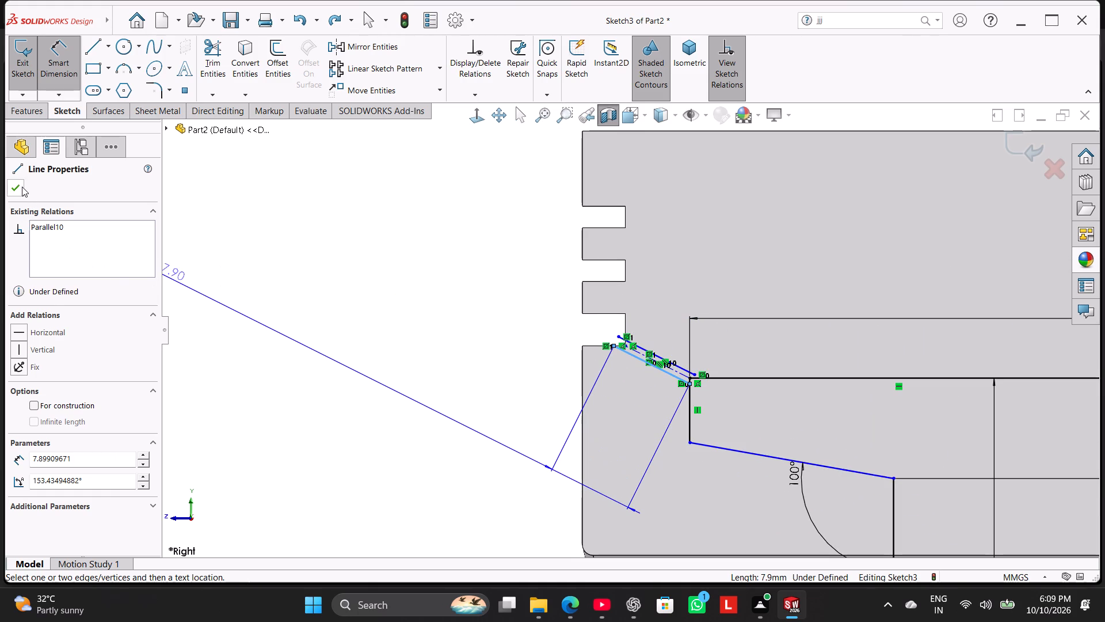
{"action": "left_click", "coordinate": [22, 187]}
{"action": "left_click", "coordinate": [605, 114]}
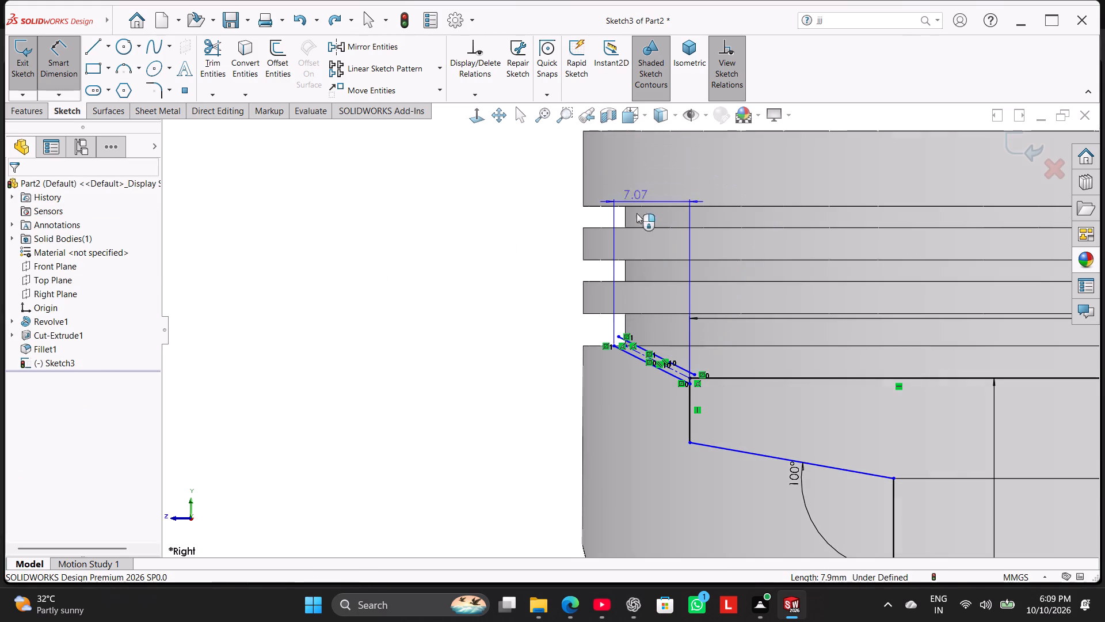
{"action": "scroll", "coordinate": [649, 313], "scroll_direction": "down", "scroll_amount": 6}
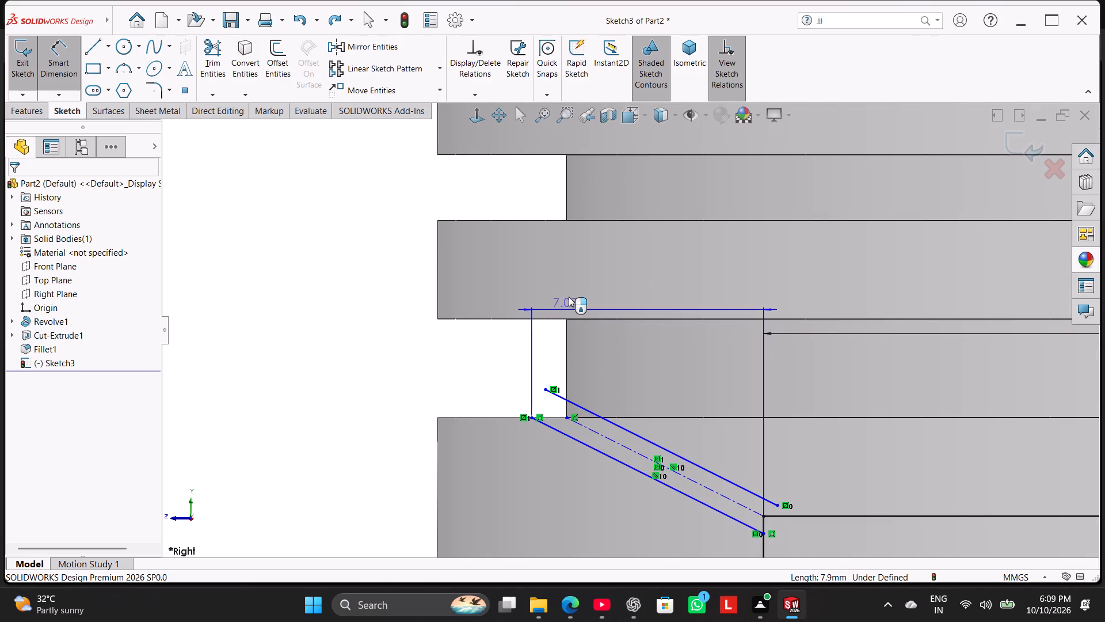
{"action": "left_click", "coordinate": [566, 198]}
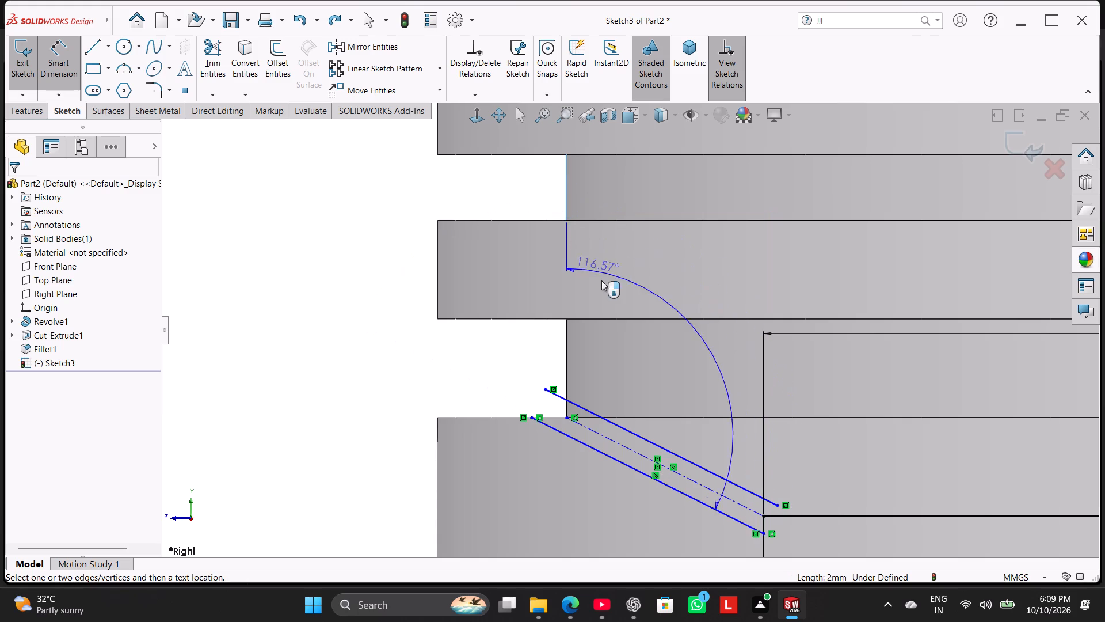
{"action": "left_click", "coordinate": [614, 310]}
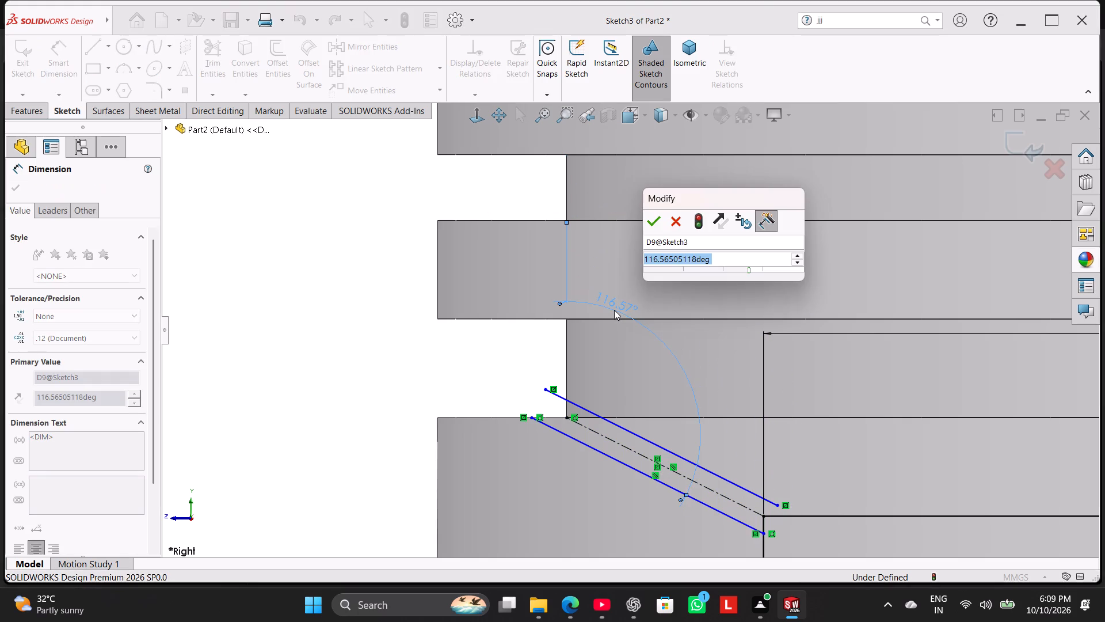
{"action": "type", "text": "115"}
{"action": "key", "text": "Return"}
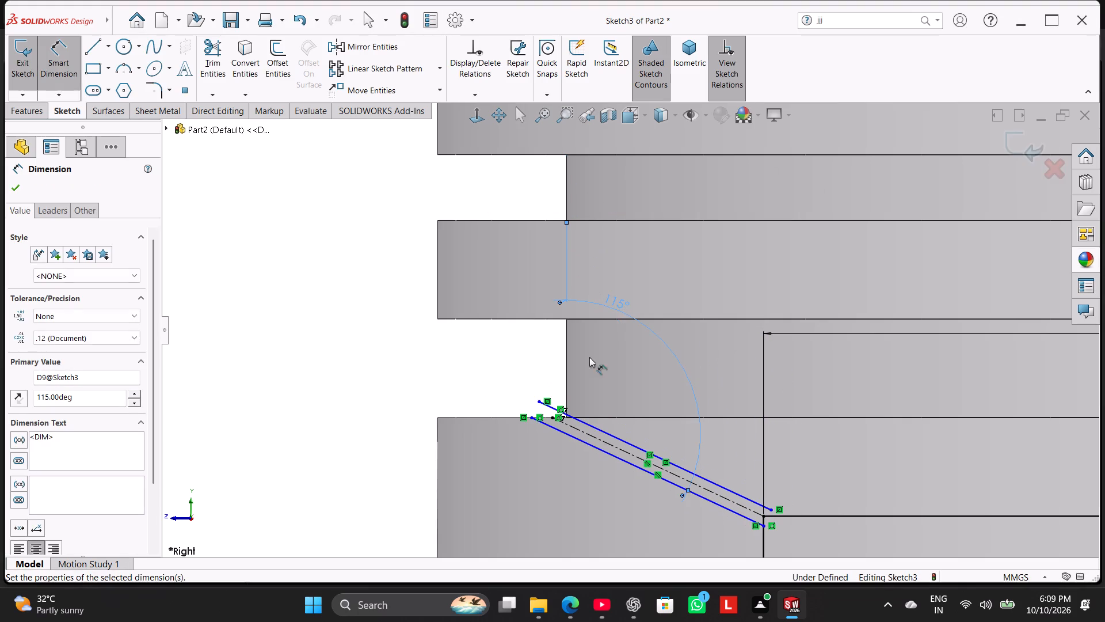
{"action": "right_click", "coordinate": [353, 368]}
{"action": "left_click", "coordinate": [471, 409]}
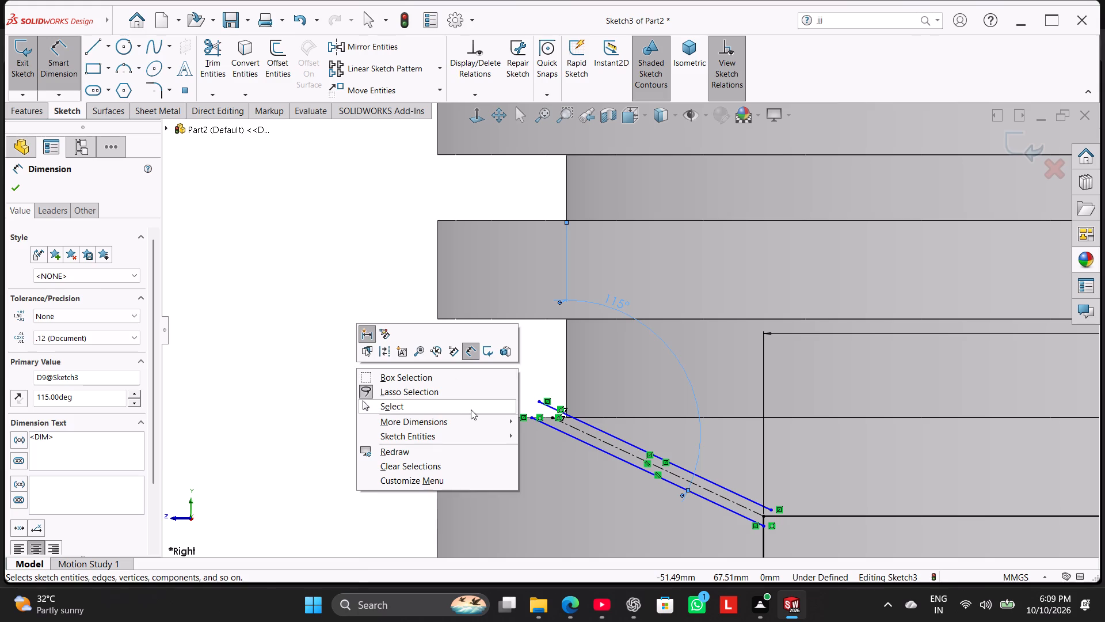
Dimension the spacing between the two parallel slanted lines as 2 mm.
{"action": "scroll", "coordinate": [753, 532], "scroll_direction": "down", "scroll_amount": 7}
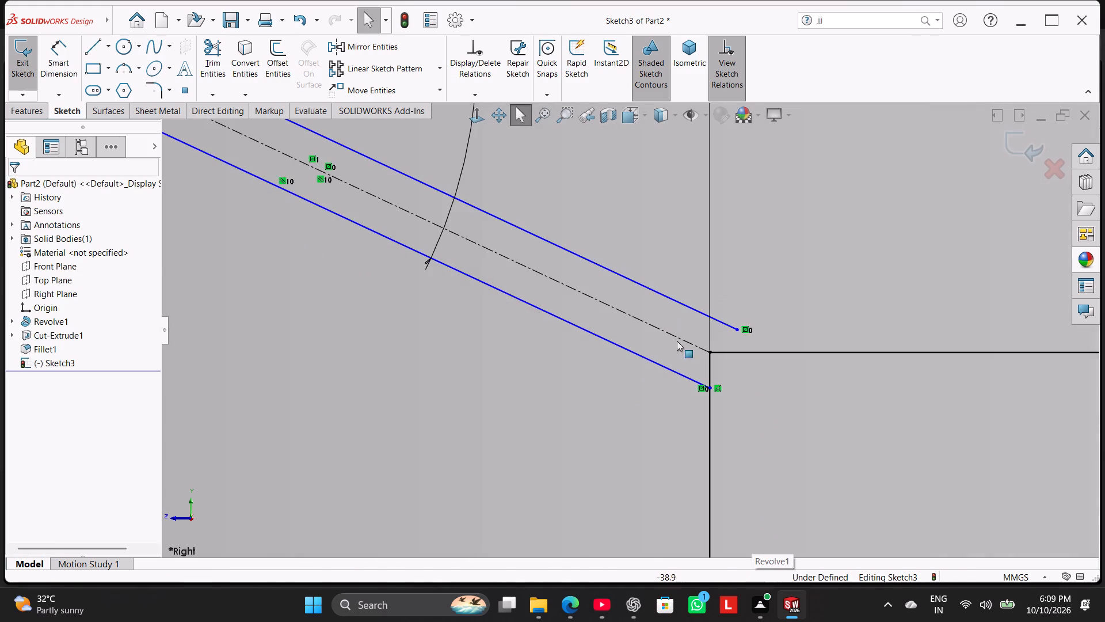
{"action": "scroll", "coordinate": [669, 309], "scroll_direction": "down", "scroll_amount": 4}
{"action": "scroll", "coordinate": [686, 328], "scroll_direction": "up", "scroll_amount": 4}
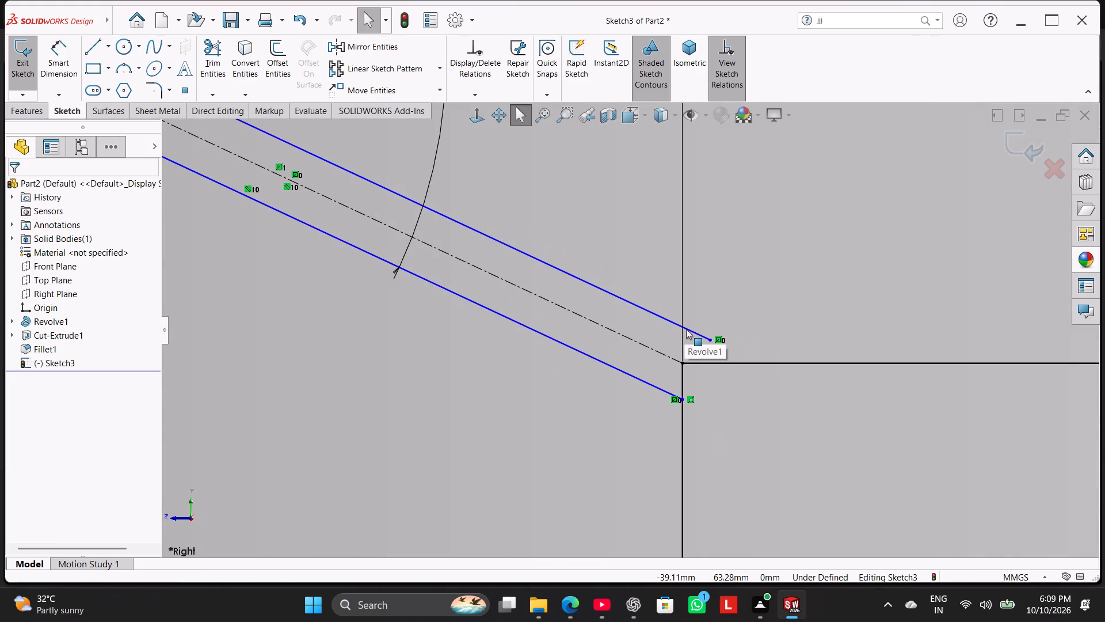
{"action": "scroll", "coordinate": [469, 292], "scroll_direction": "up", "scroll_amount": 5}
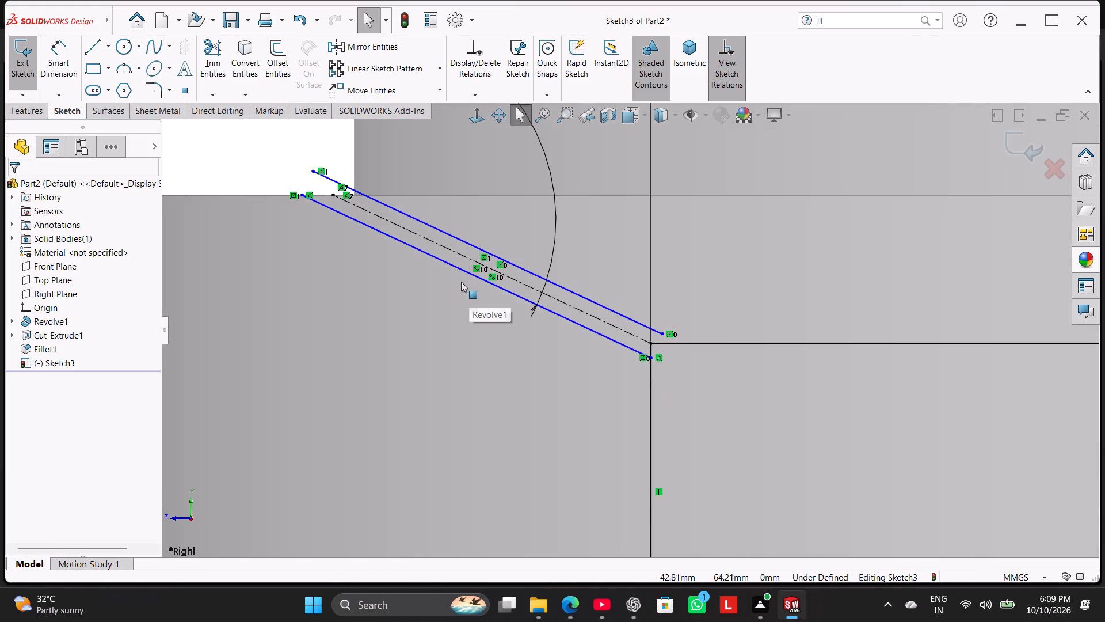
{"action": "left_click", "coordinate": [71, 63]}
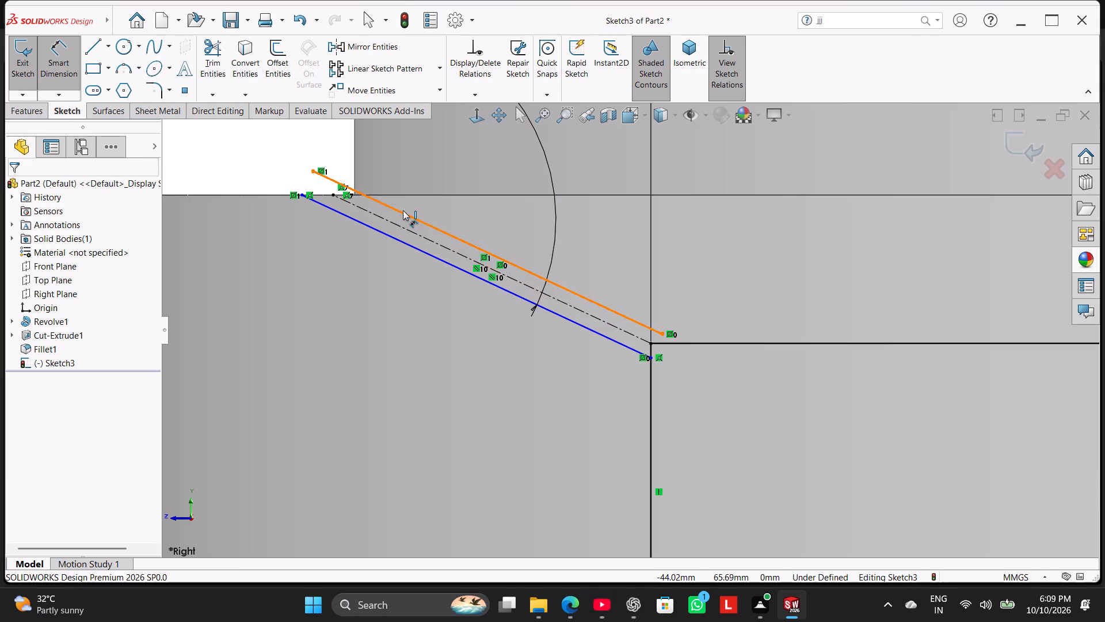
{"action": "left_click", "coordinate": [403, 210]}
{"action": "left_click", "coordinate": [397, 237]}
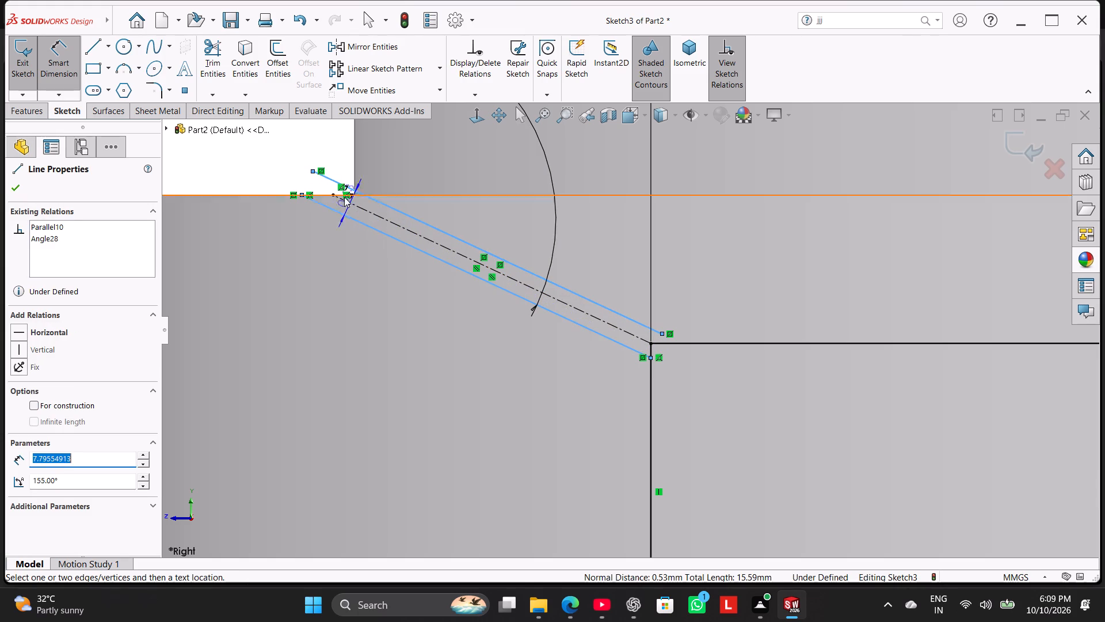
{"action": "left_click", "coordinate": [260, 160]}
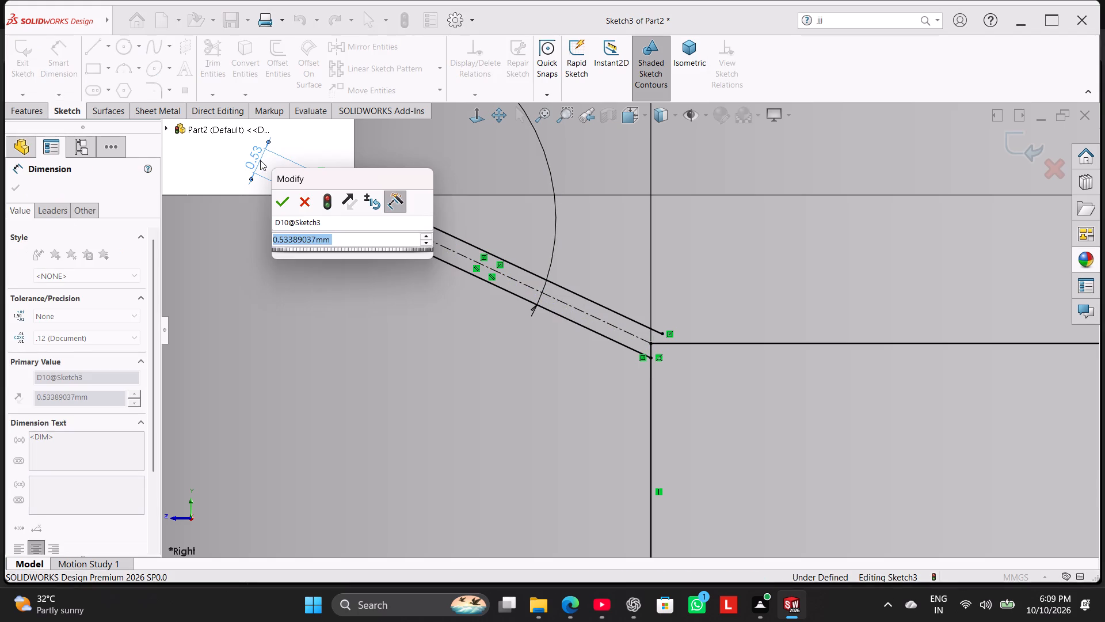
{"action": "key", "text": "2"}
{"action": "key", "text": "Return"}
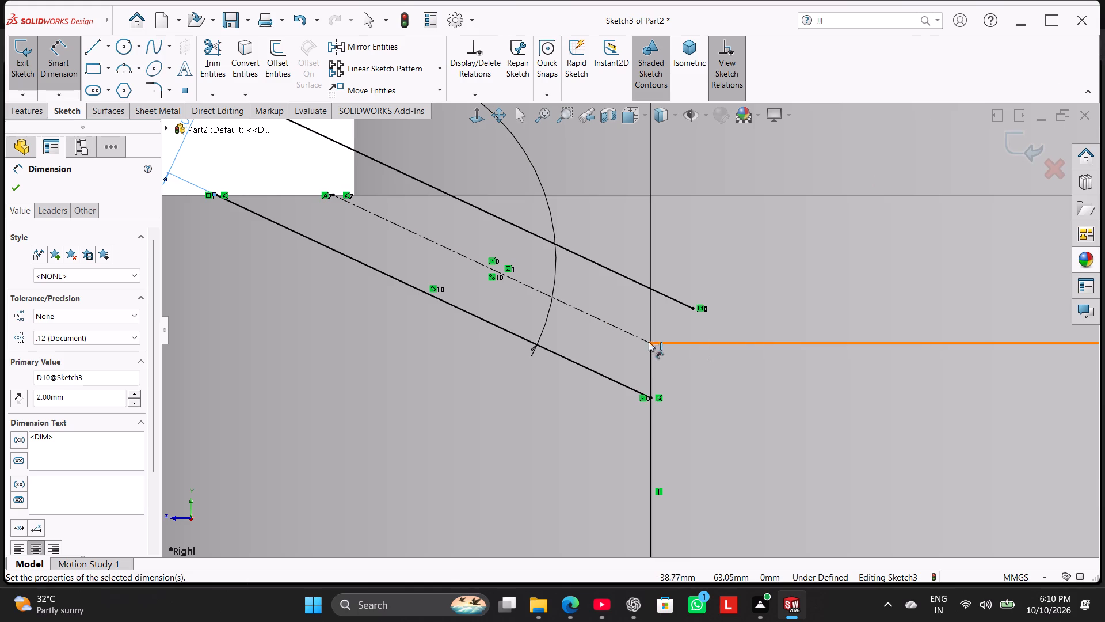
{"action": "scroll", "coordinate": [634, 351], "scroll_direction": "up", "scroll_amount": 2}
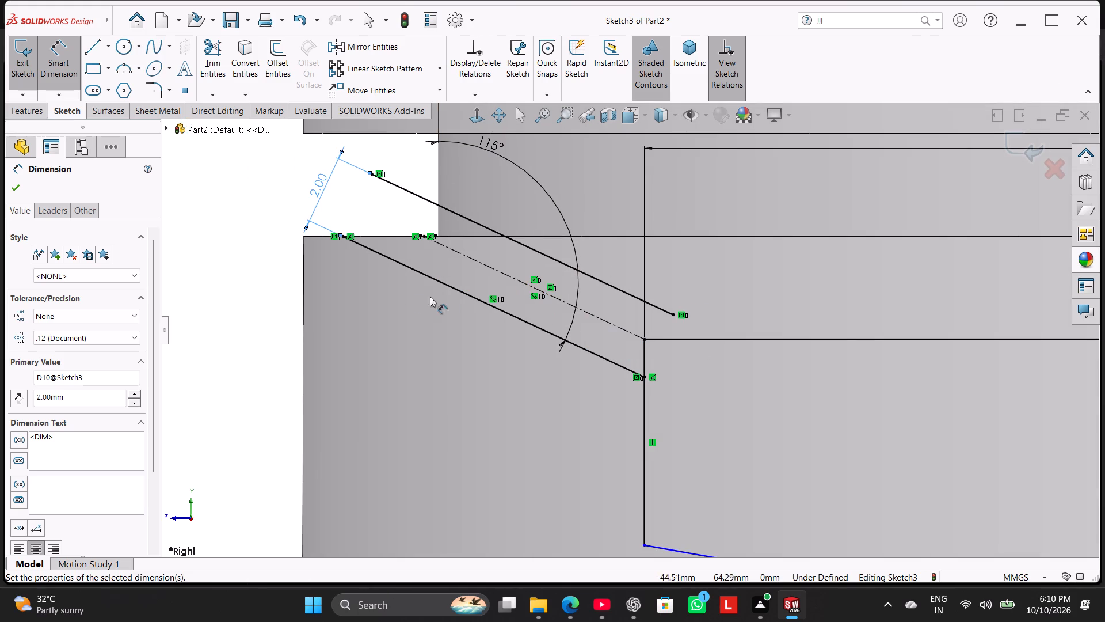
{"action": "right_click", "coordinate": [214, 299]}
{"action": "left_click", "coordinate": [249, 334]}
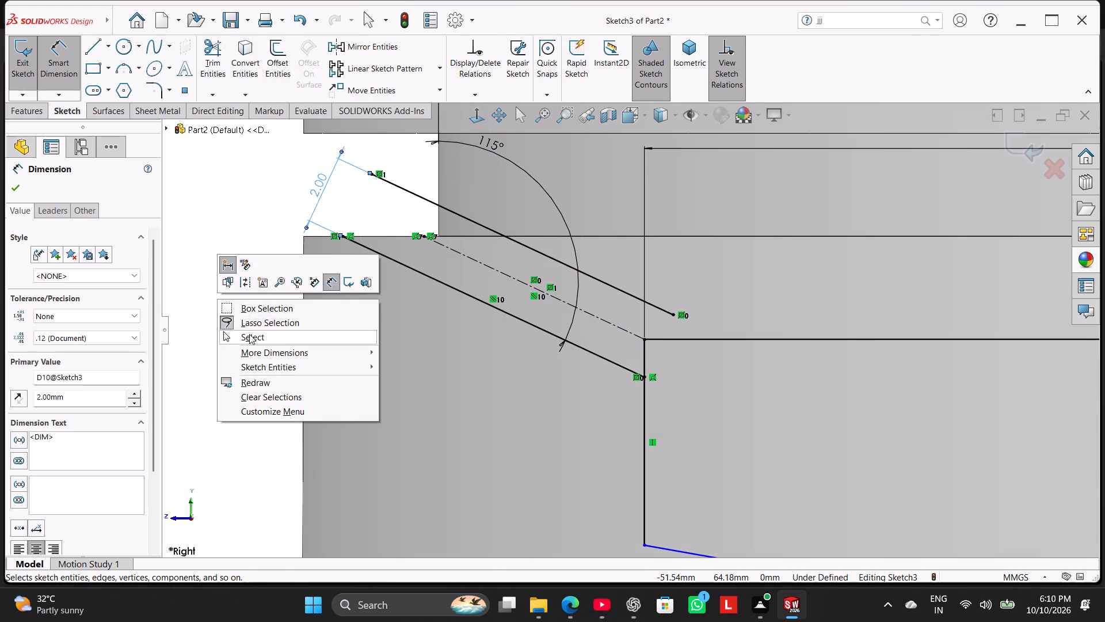
Examine the hollowing profile and how the slanted passage lines end at the groove and at the profile's upper corner.
{"action": "scroll", "coordinate": [825, 371], "scroll_direction": "up", "scroll_amount": 14}
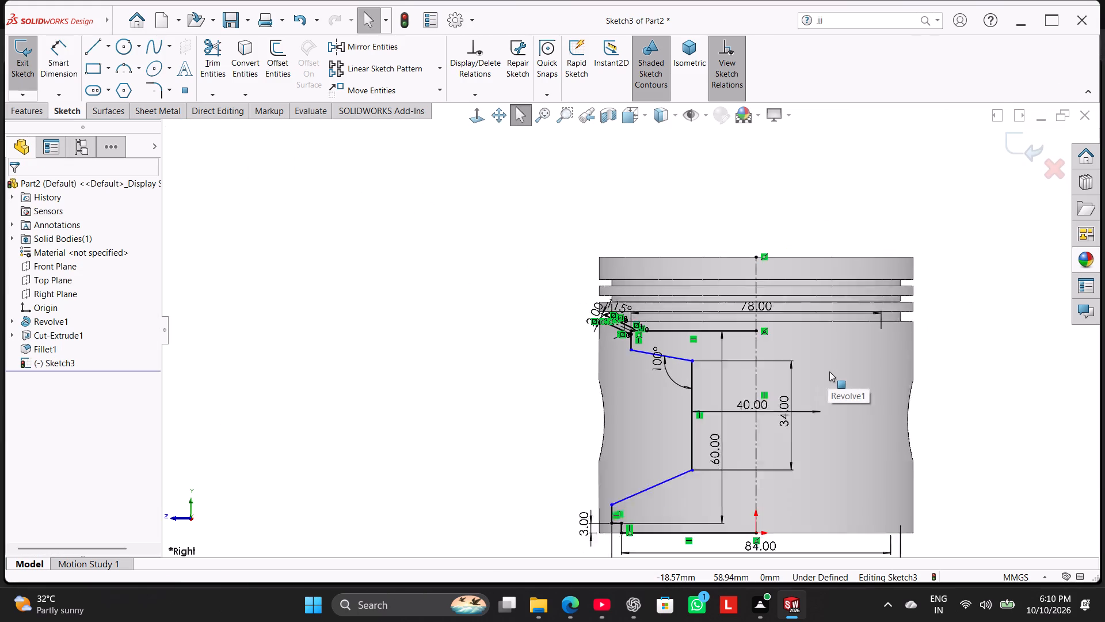
{"action": "scroll", "coordinate": [829, 371], "scroll_direction": "up", "scroll_amount": 1}
{"action": "scroll", "coordinate": [806, 385], "scroll_direction": "down", "scroll_amount": 2}
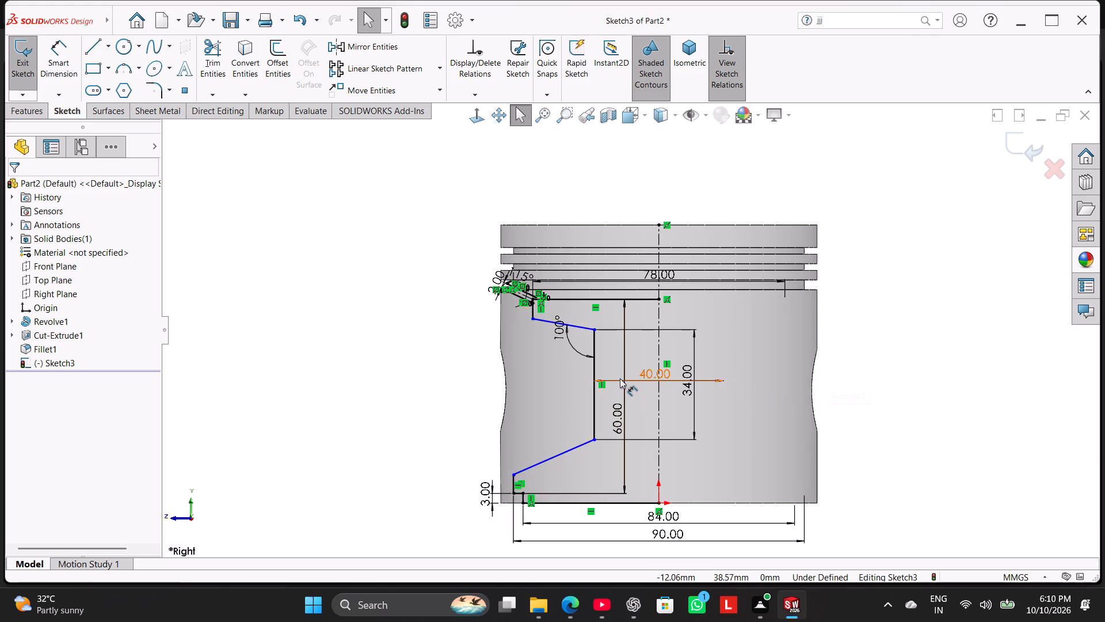
{"action": "scroll", "coordinate": [580, 306], "scroll_direction": "down", "scroll_amount": 6}
{"action": "scroll", "coordinate": [623, 333], "scroll_direction": "up", "scroll_amount": 3}
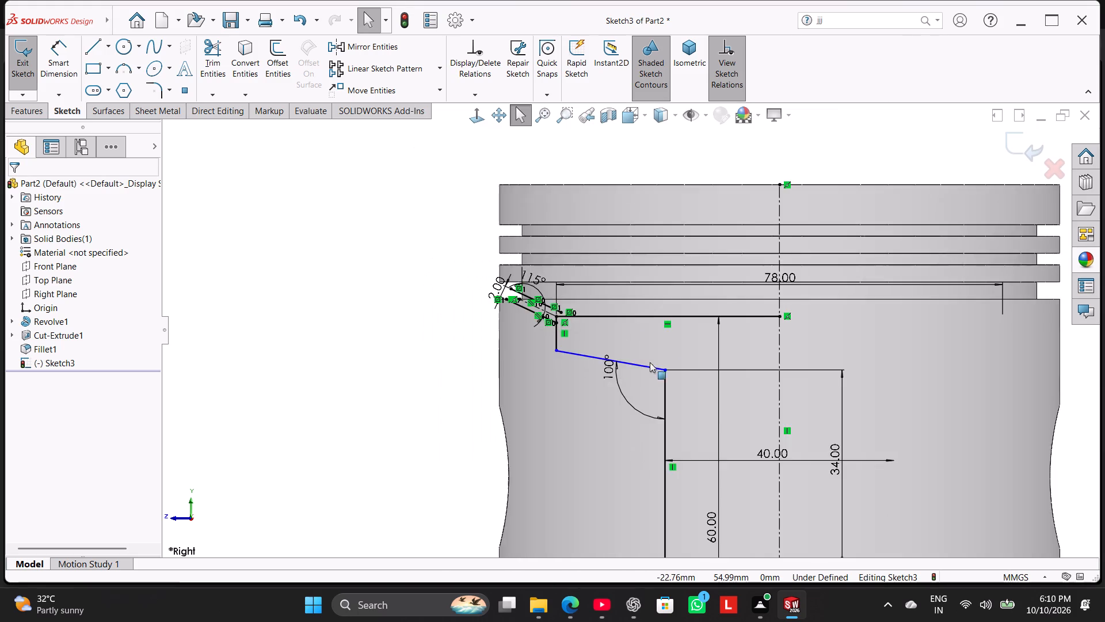
{"action": "scroll", "coordinate": [650, 362], "scroll_direction": "up", "scroll_amount": 4}
{"action": "scroll", "coordinate": [641, 370], "scroll_direction": "down", "scroll_amount": 4}
{"action": "scroll", "coordinate": [580, 282], "scroll_direction": "down", "scroll_amount": 3}
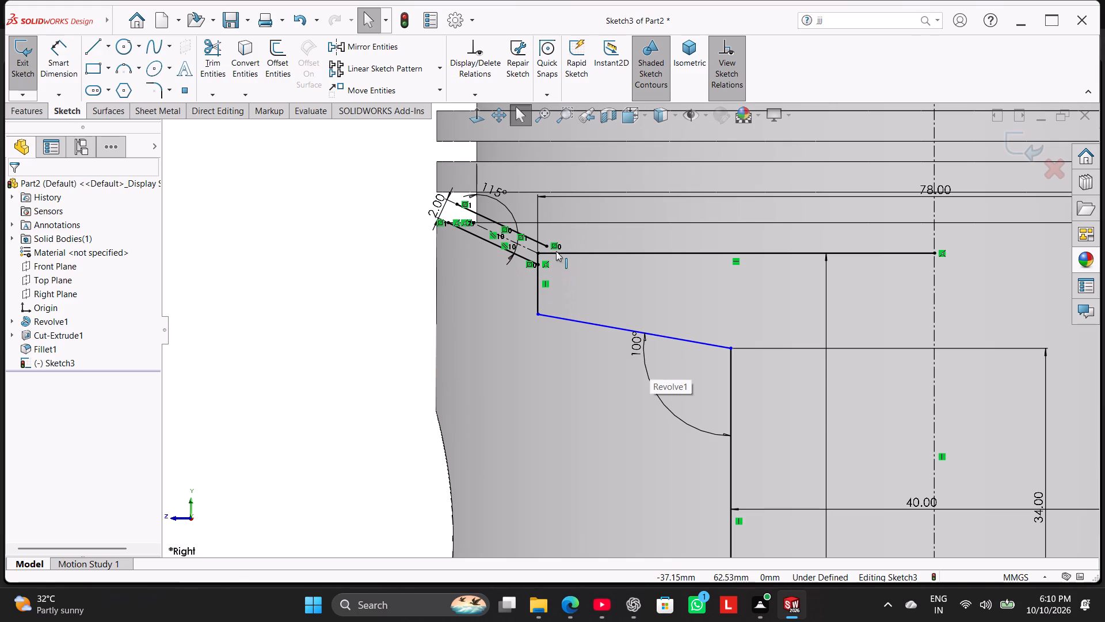
{"action": "scroll", "coordinate": [553, 228], "scroll_direction": "down", "scroll_amount": 5}
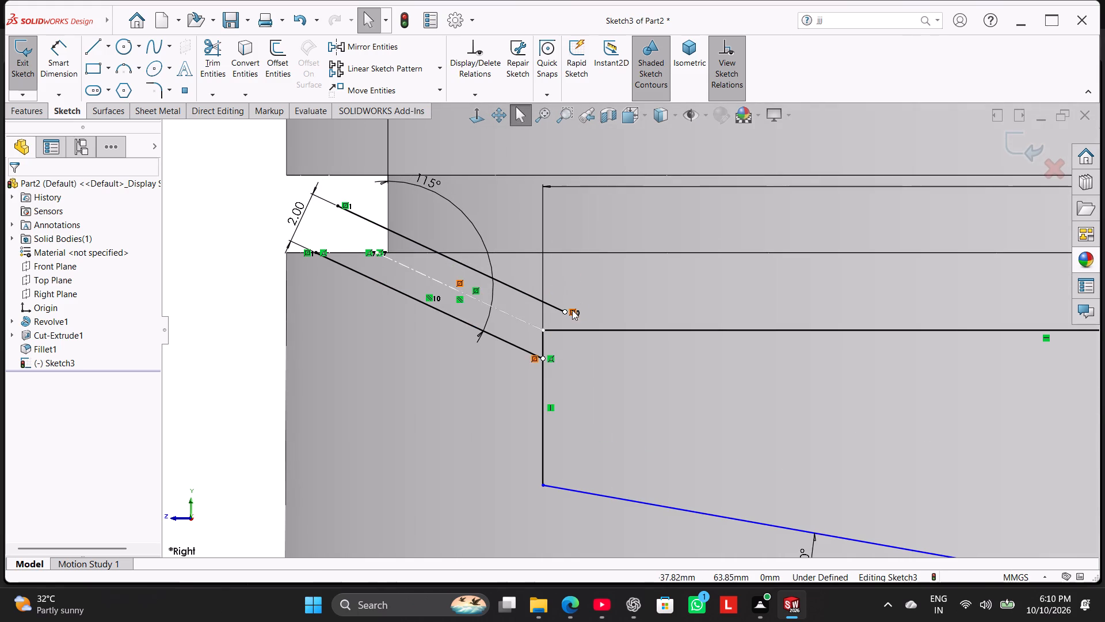
{"action": "left_click", "coordinate": [566, 310]}
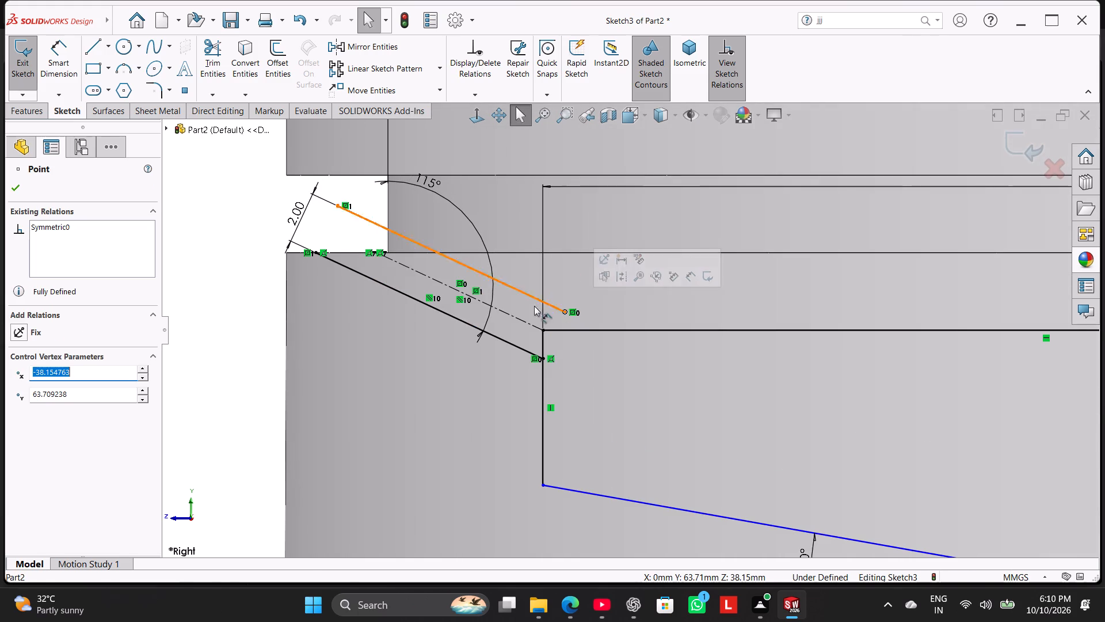
{"action": "left_click", "coordinate": [262, 286]}
{"action": "middle_click_drag", "start_coordinate": [294, 292], "coordinate": [313, 308]}
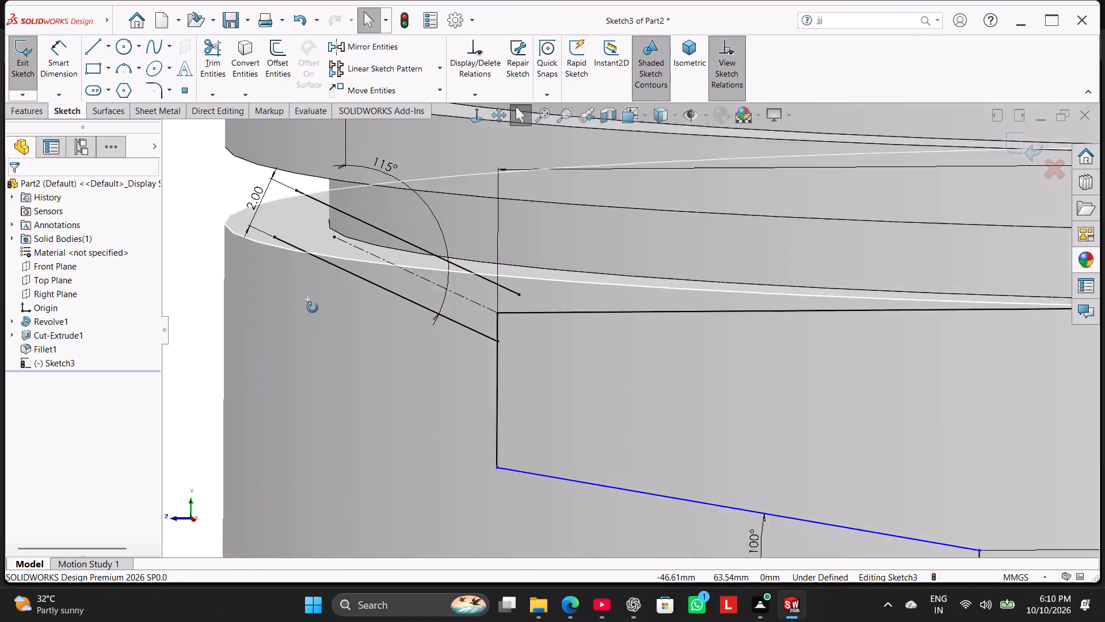
{"action": "middle_click_drag", "start_coordinate": [313, 308], "coordinate": [324, 318]}
{"action": "scroll", "coordinate": [323, 318], "scroll_direction": "up", "scroll_amount": 3}
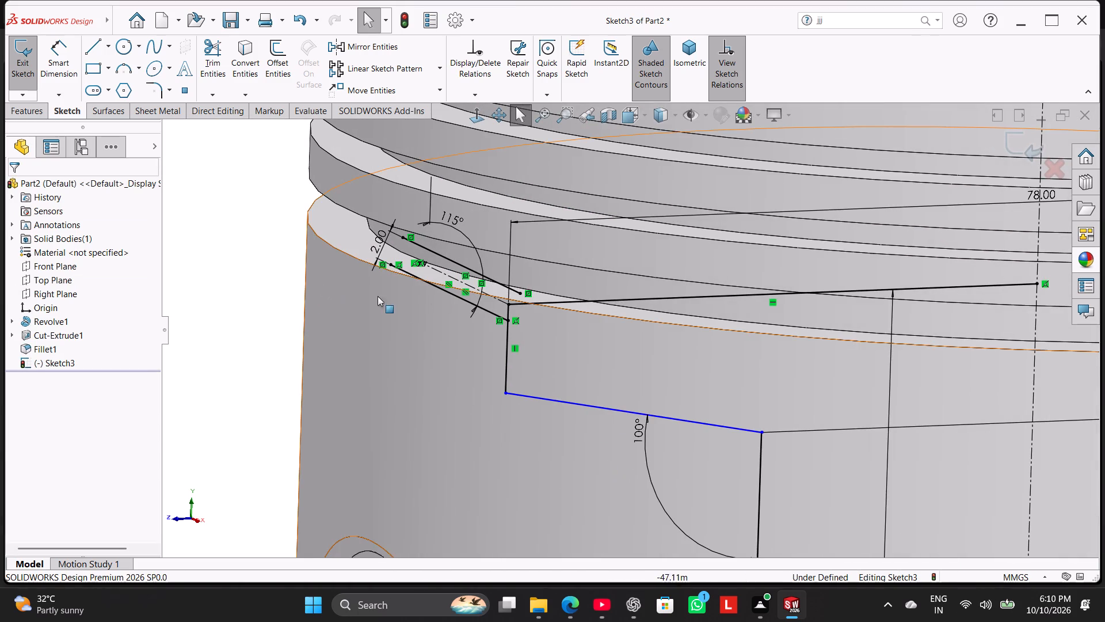
{"action": "middle_click_drag", "start_coordinate": [291, 278], "coordinate": [254, 269]}
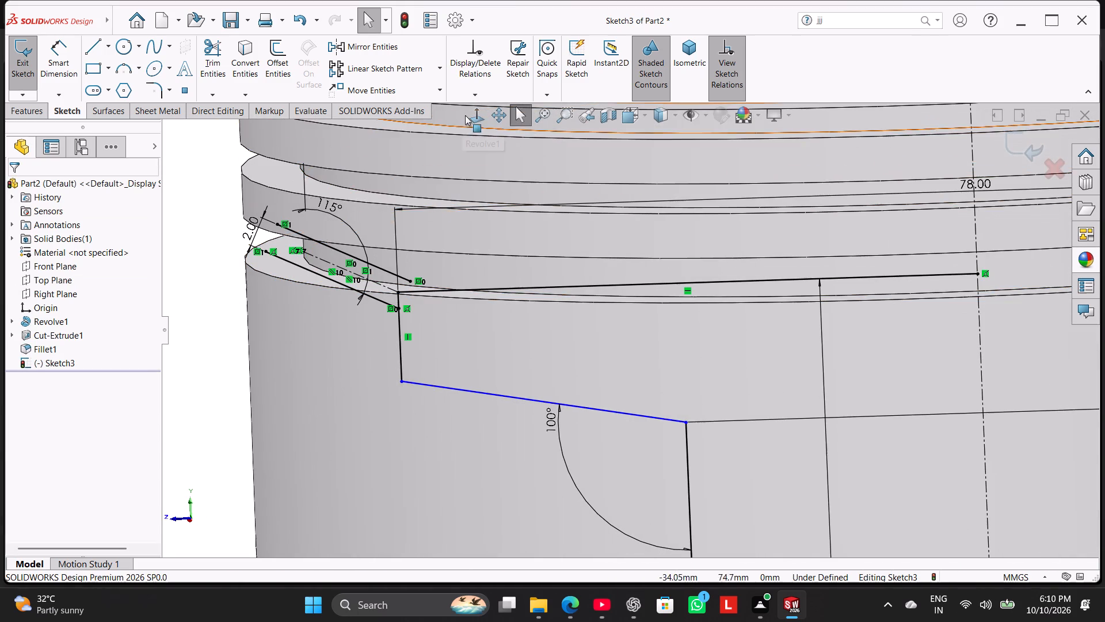
{"action": "left_click", "coordinate": [467, 113]}
{"action": "scroll", "coordinate": [496, 219], "scroll_direction": "down", "scroll_amount": 11}
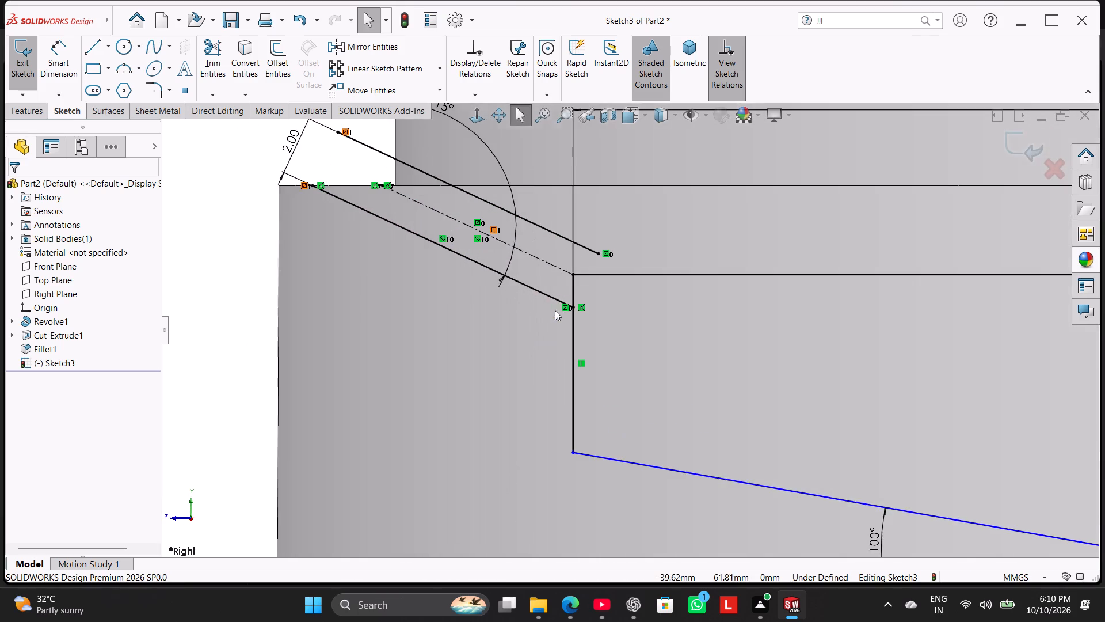
{"action": "scroll", "coordinate": [561, 288], "scroll_direction": "down", "scroll_amount": 2}
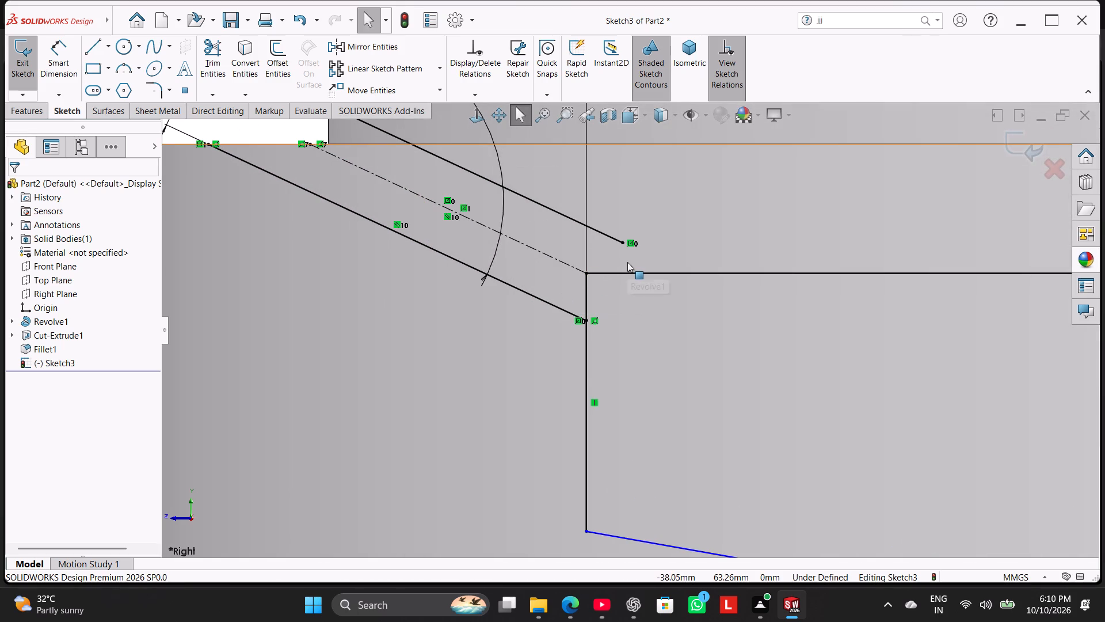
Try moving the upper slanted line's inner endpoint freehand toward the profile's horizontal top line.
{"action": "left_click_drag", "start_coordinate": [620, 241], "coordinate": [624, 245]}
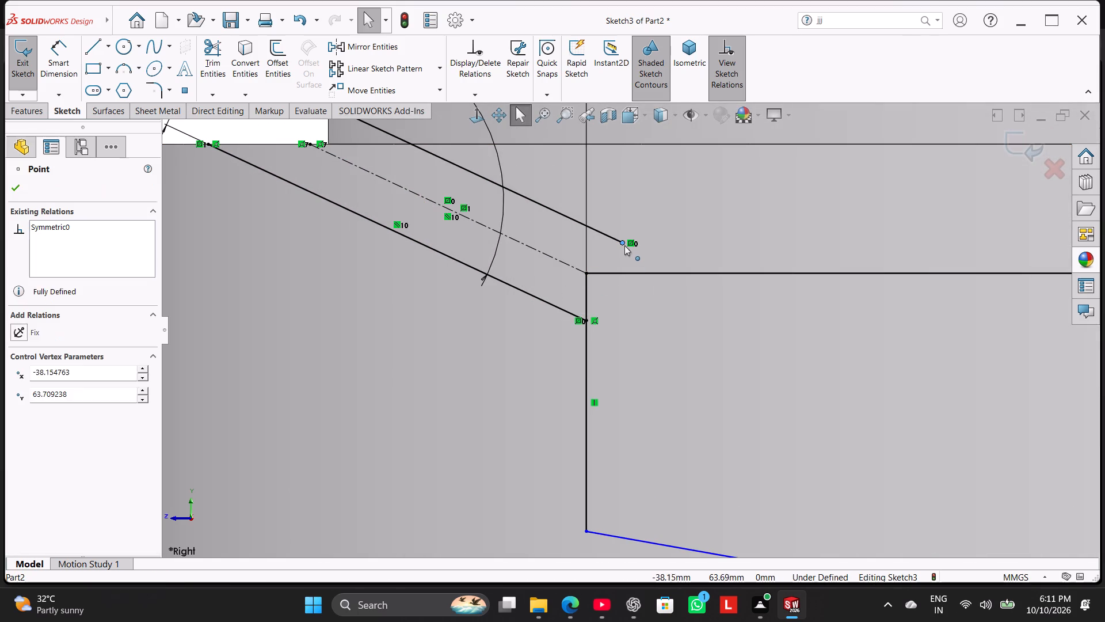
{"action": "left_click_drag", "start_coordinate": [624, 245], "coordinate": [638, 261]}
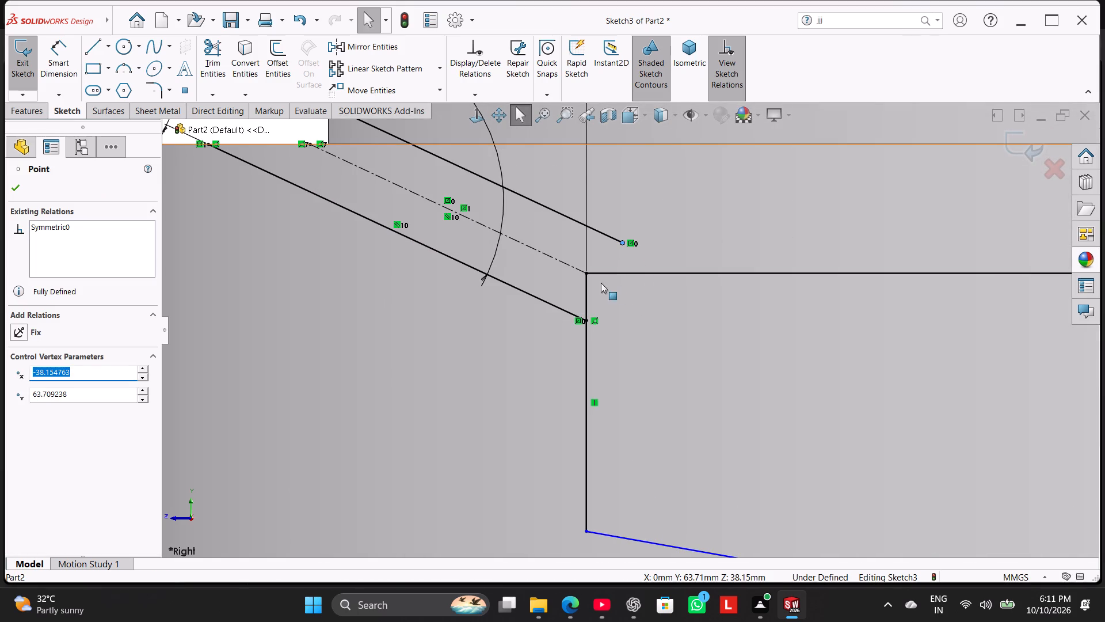
Draw a line joining the outer ends of the two parallel slanted lines inside the groove.
{"action": "scroll", "coordinate": [524, 280], "scroll_direction": "up", "scroll_amount": 3}
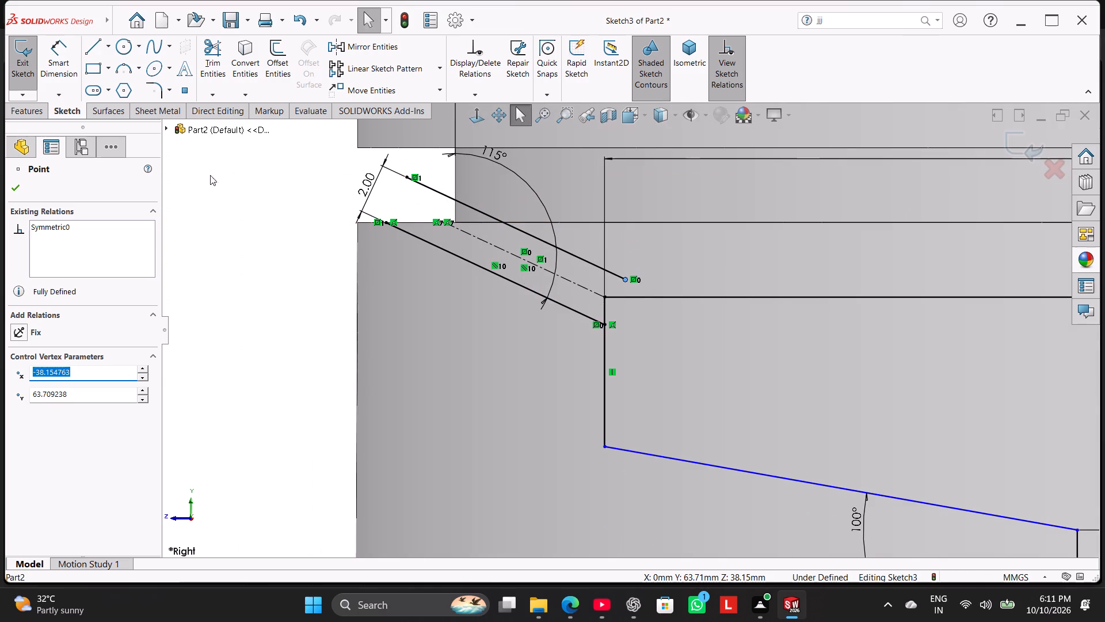
{"action": "left_click", "coordinate": [94, 49]}
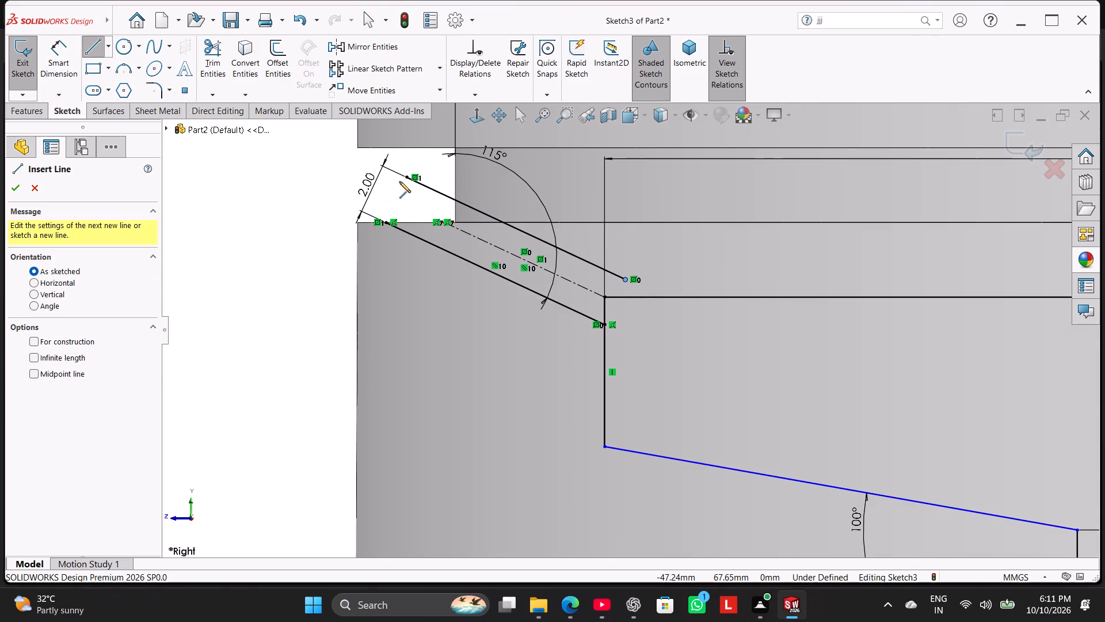
{"action": "left_click", "coordinate": [407, 176]}
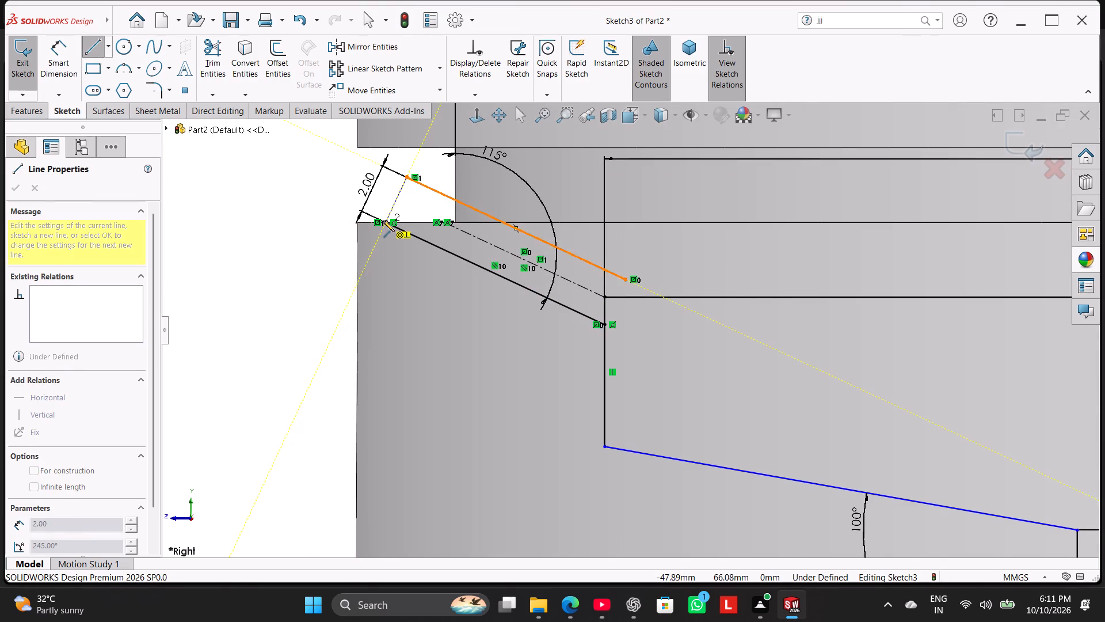
{"action": "left_click", "coordinate": [383, 221]}
{"action": "right_click", "coordinate": [280, 173]}
{"action": "left_click", "coordinate": [314, 183]}
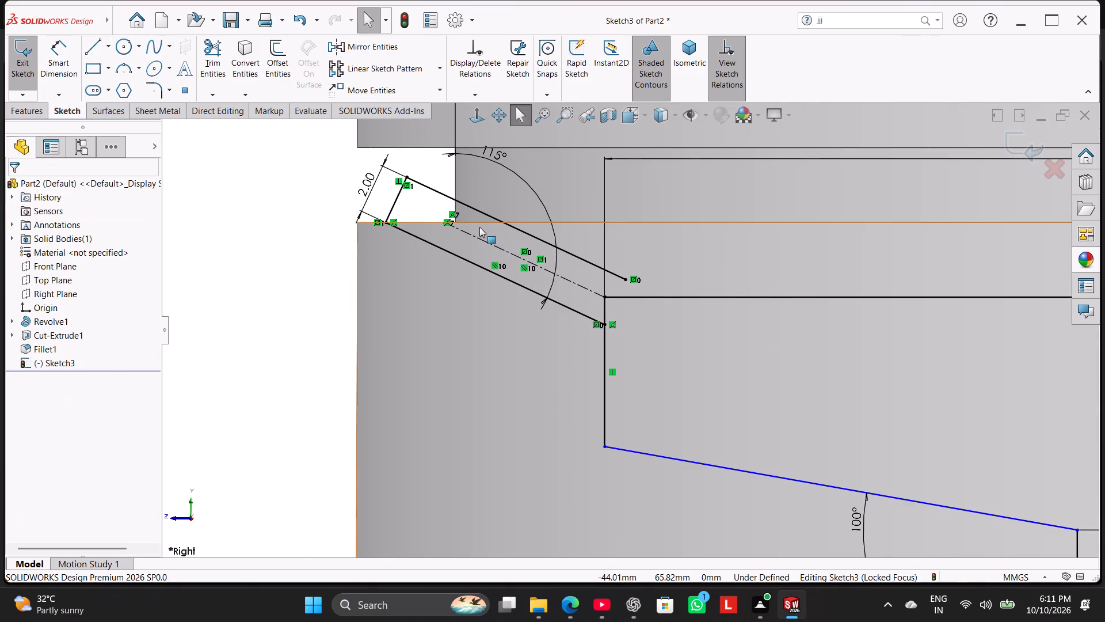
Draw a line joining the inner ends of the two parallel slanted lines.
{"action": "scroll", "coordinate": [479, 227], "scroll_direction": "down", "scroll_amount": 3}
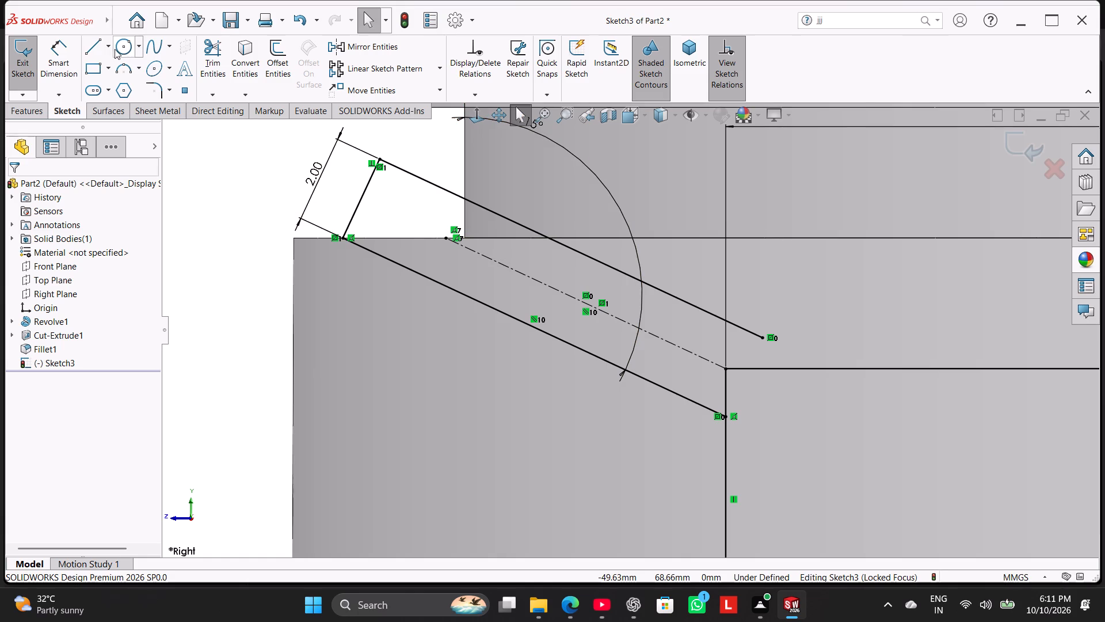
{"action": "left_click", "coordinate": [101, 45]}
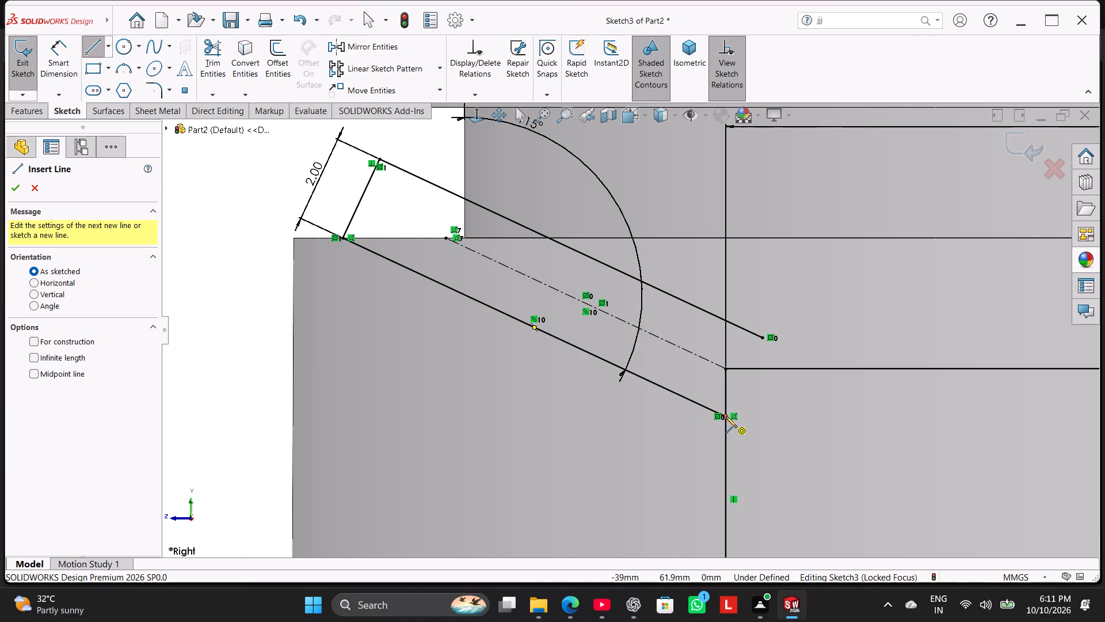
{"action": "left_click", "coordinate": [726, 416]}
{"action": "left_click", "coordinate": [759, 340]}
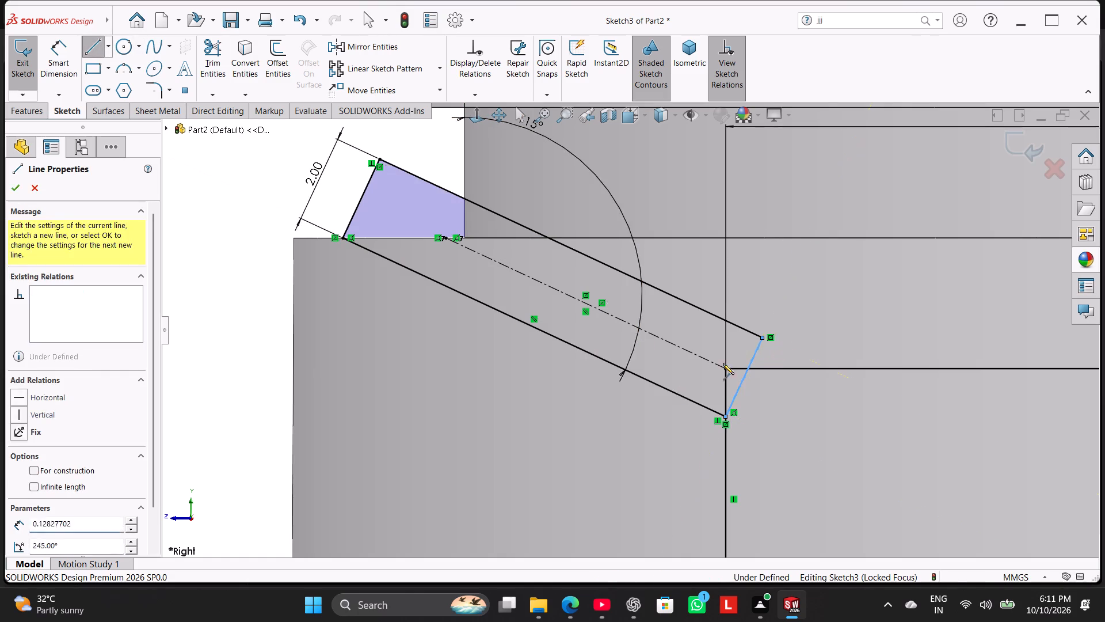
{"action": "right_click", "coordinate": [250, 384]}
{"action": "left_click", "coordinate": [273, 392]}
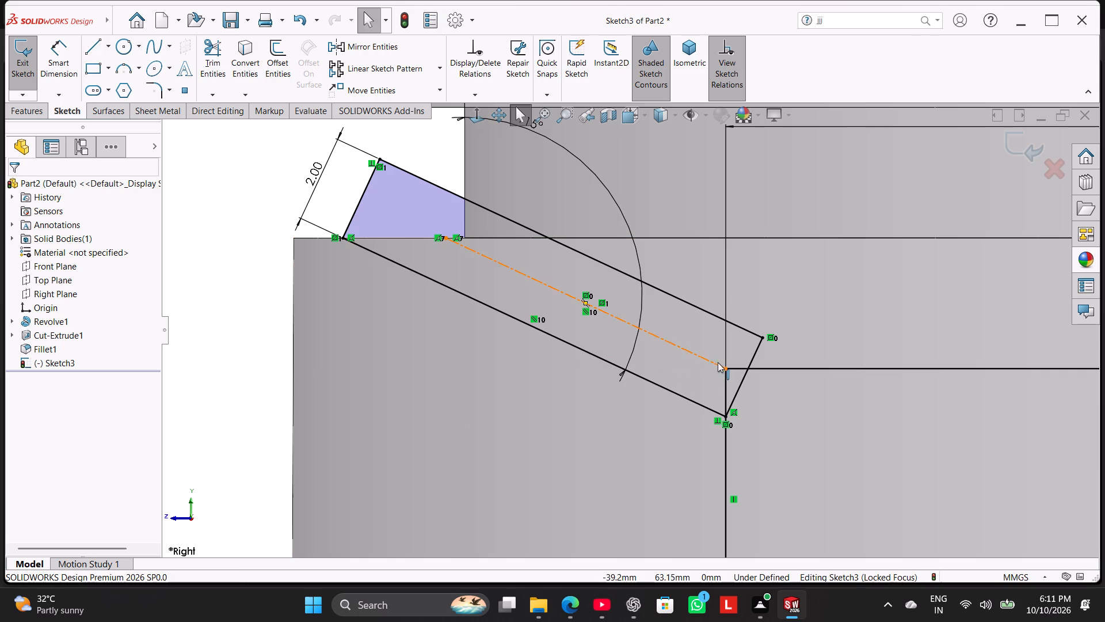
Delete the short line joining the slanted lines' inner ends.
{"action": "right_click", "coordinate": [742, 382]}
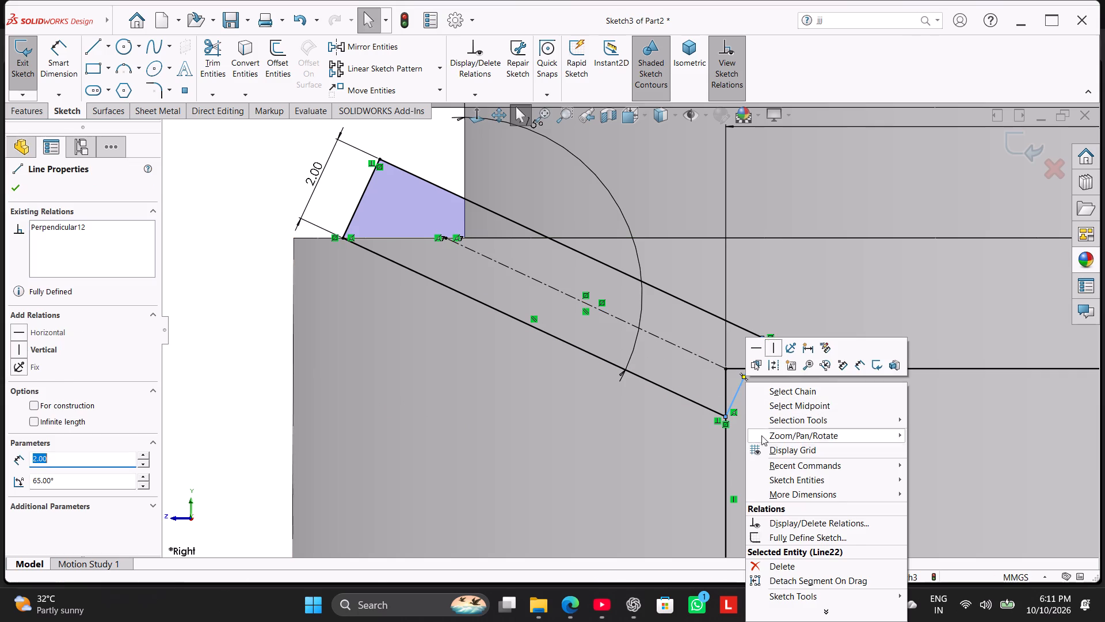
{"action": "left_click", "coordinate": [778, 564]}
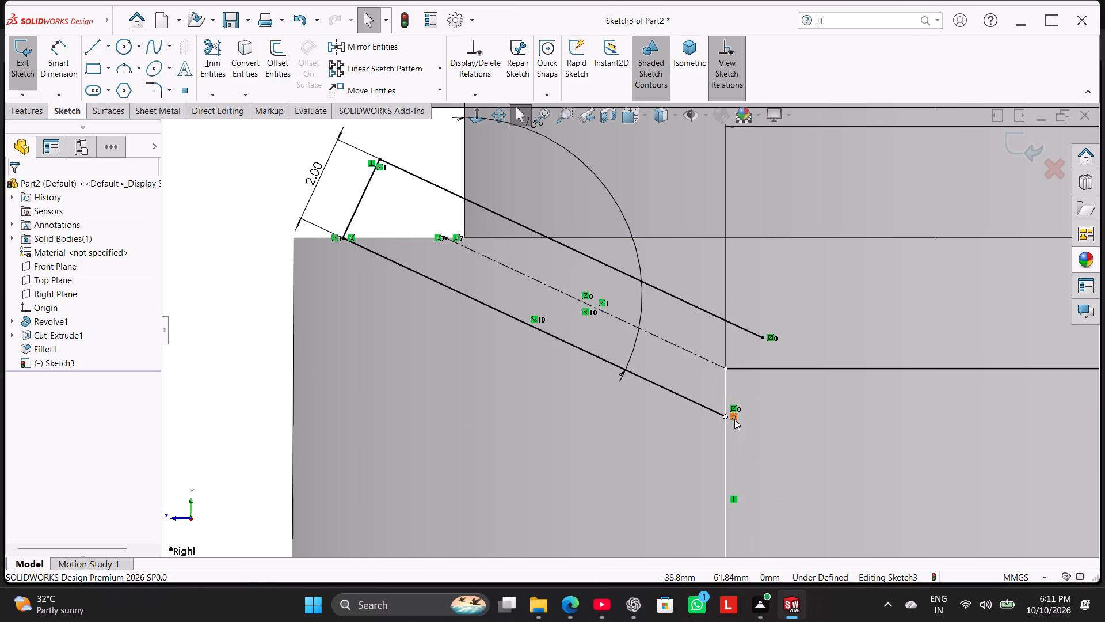
Remove the coincident relation at the lower slanted line's inner end and extend both slanted lines freehand past the profile's vertical and horizontal lines.
{"action": "right_click", "coordinate": [734, 419]}
{"action": "left_click", "coordinate": [772, 572]}
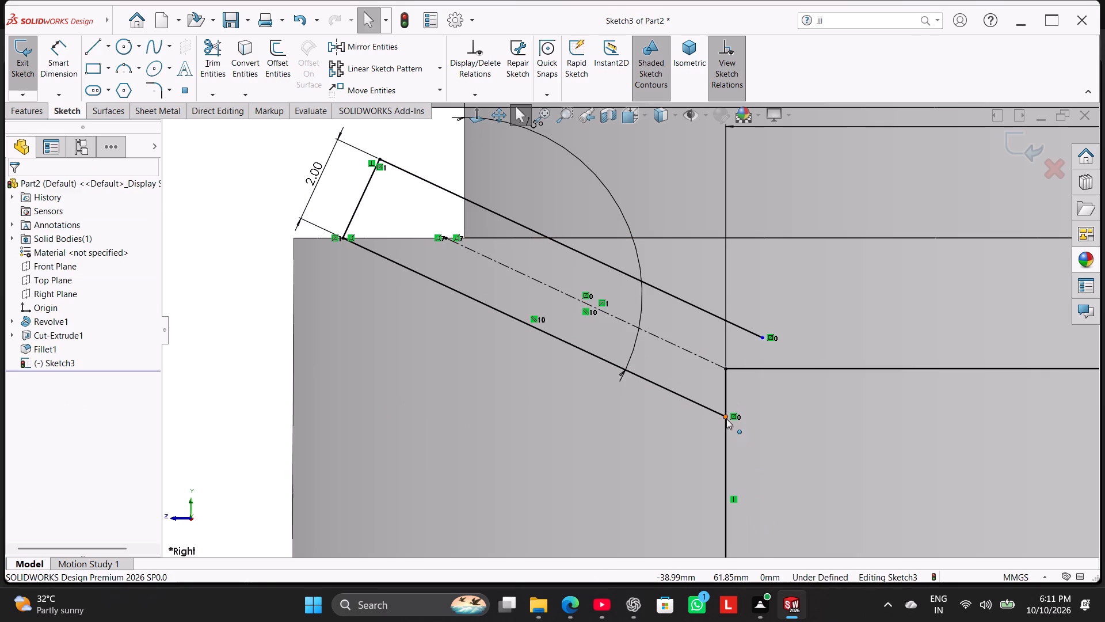
{"action": "left_click_drag", "start_coordinate": [726, 419], "coordinate": [796, 494]}
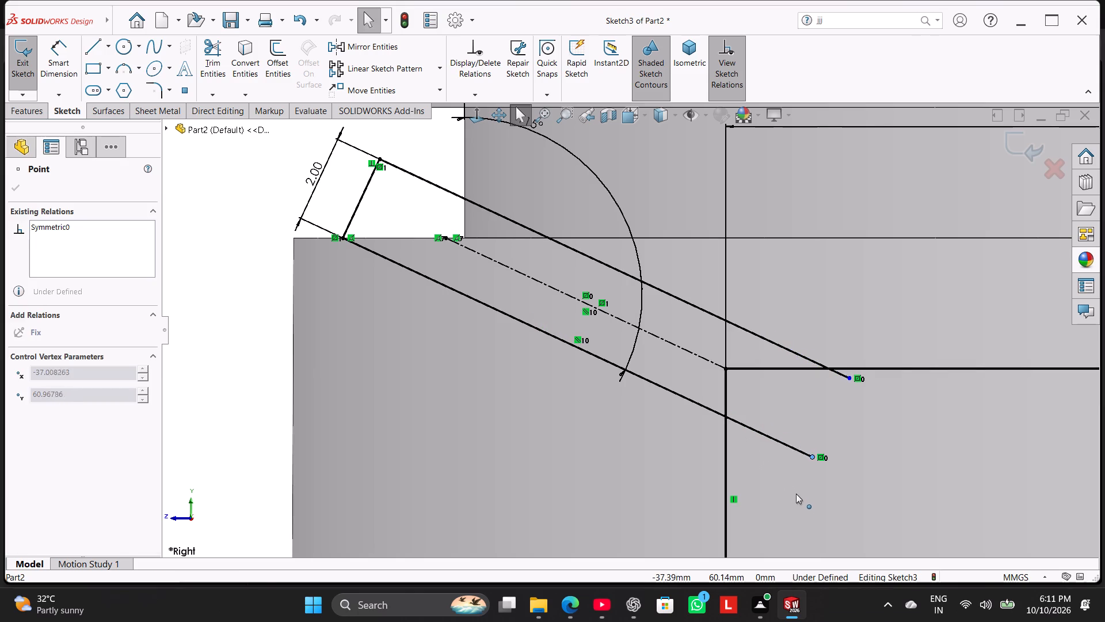
{"action": "left_click_drag", "start_coordinate": [796, 494], "coordinate": [798, 495]}
Trim the lower slanted line back to the profile's vertical line and the upper slanted line back to its horizontal top line.
{"action": "left_click", "coordinate": [208, 73]}
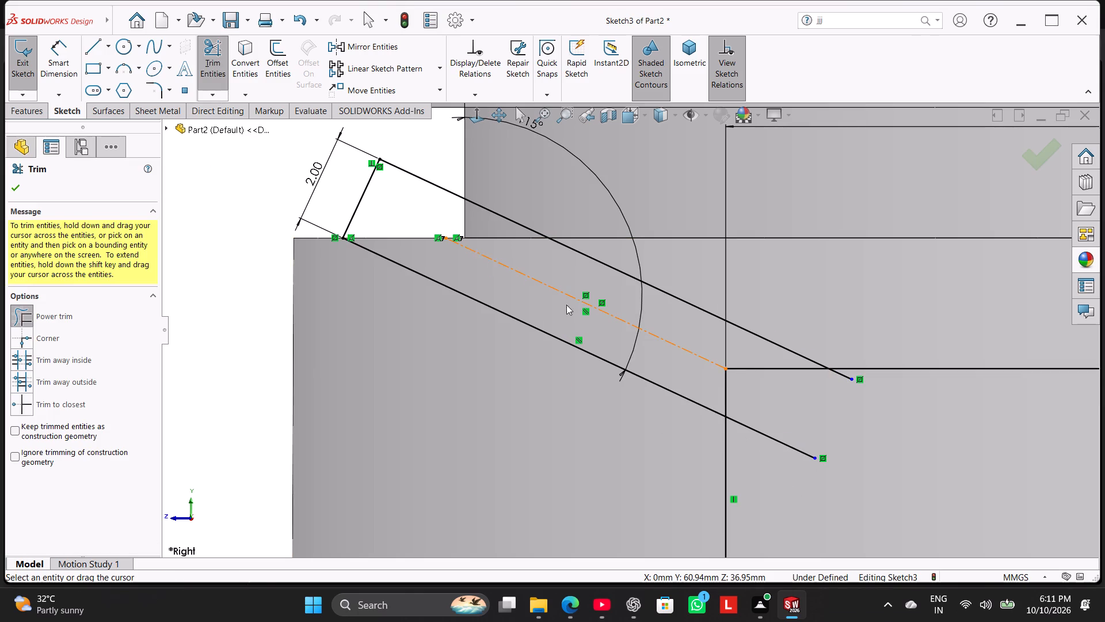
{"action": "left_click_drag", "start_coordinate": [799, 416], "coordinate": [787, 462]}
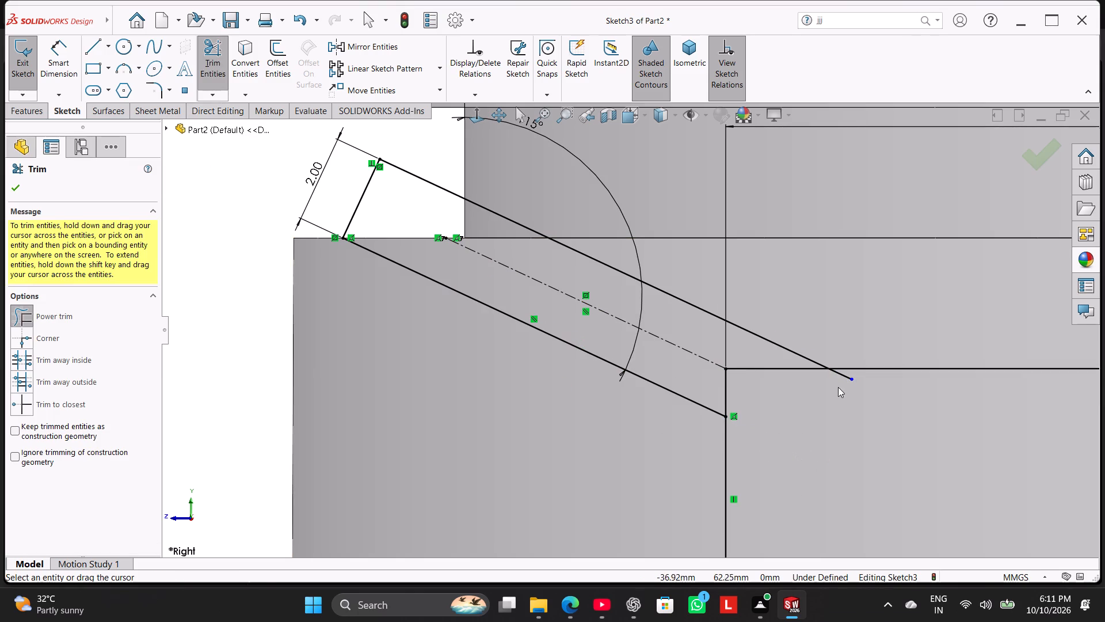
{"action": "scroll", "coordinate": [859, 389], "scroll_direction": "down", "scroll_amount": 4}
{"action": "left_click_drag", "start_coordinate": [845, 376], "coordinate": [775, 351]}
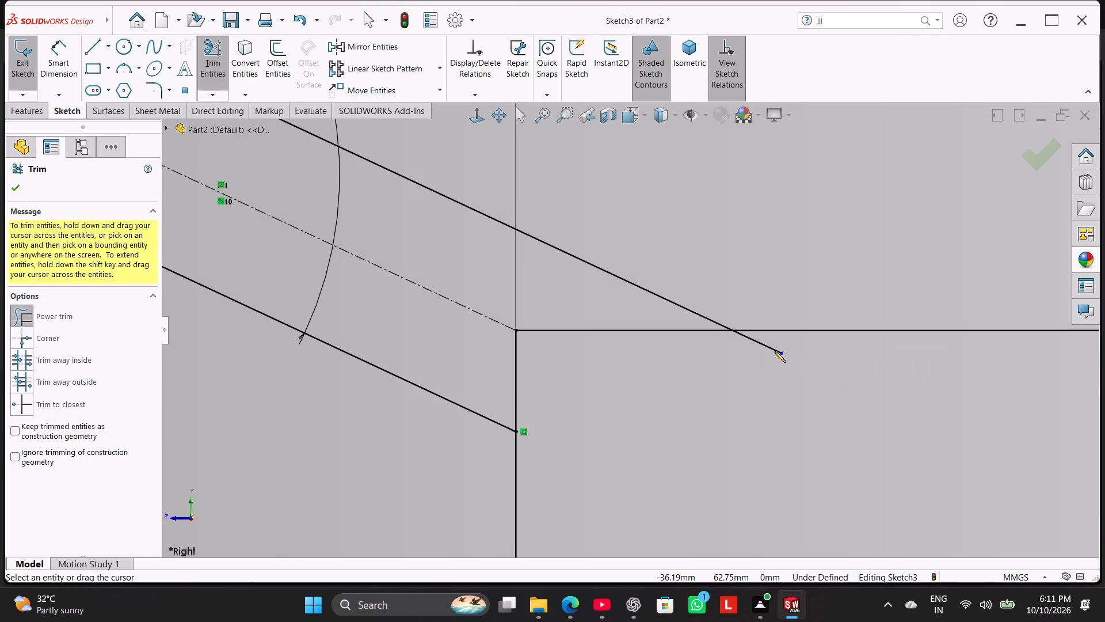
{"action": "left_click_drag", "start_coordinate": [775, 351], "coordinate": [780, 346]}
{"action": "scroll", "coordinate": [704, 415], "scroll_direction": "up", "scroll_amount": 8}
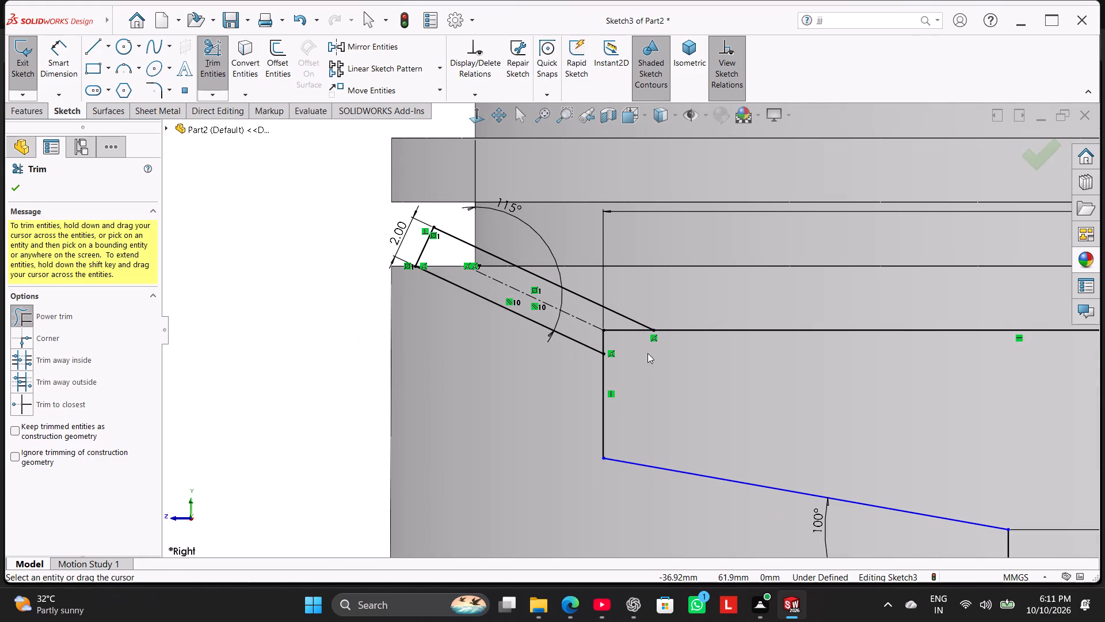
{"action": "right_click", "coordinate": [269, 262]}
{"action": "left_click", "coordinate": [302, 294]}
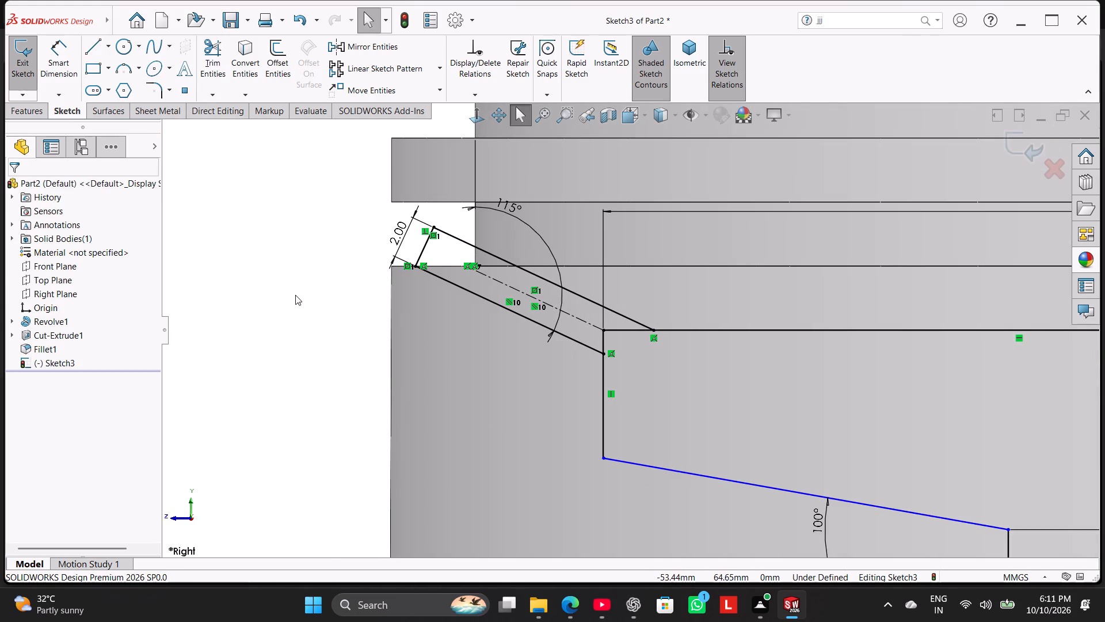
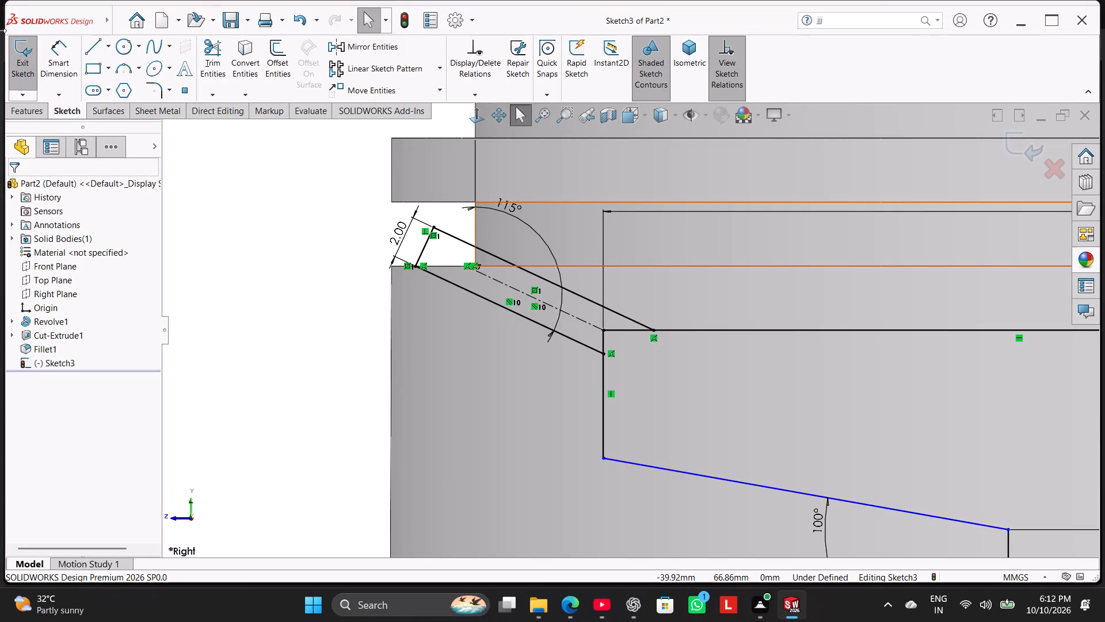
Set up 3 mm sketch fillets where the profile's short vertical line meets the horizontal top line and the sloped line.
{"action": "left_click", "coordinate": [157, 87]}
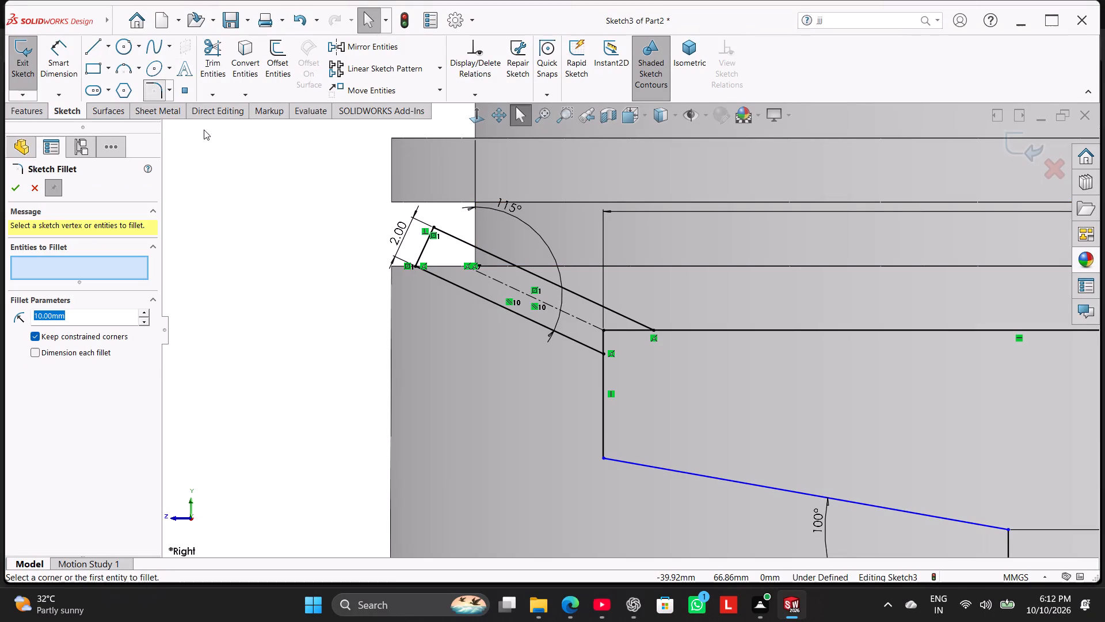
{"action": "left_click", "coordinate": [630, 331]}
{"action": "left_click", "coordinate": [607, 392]}
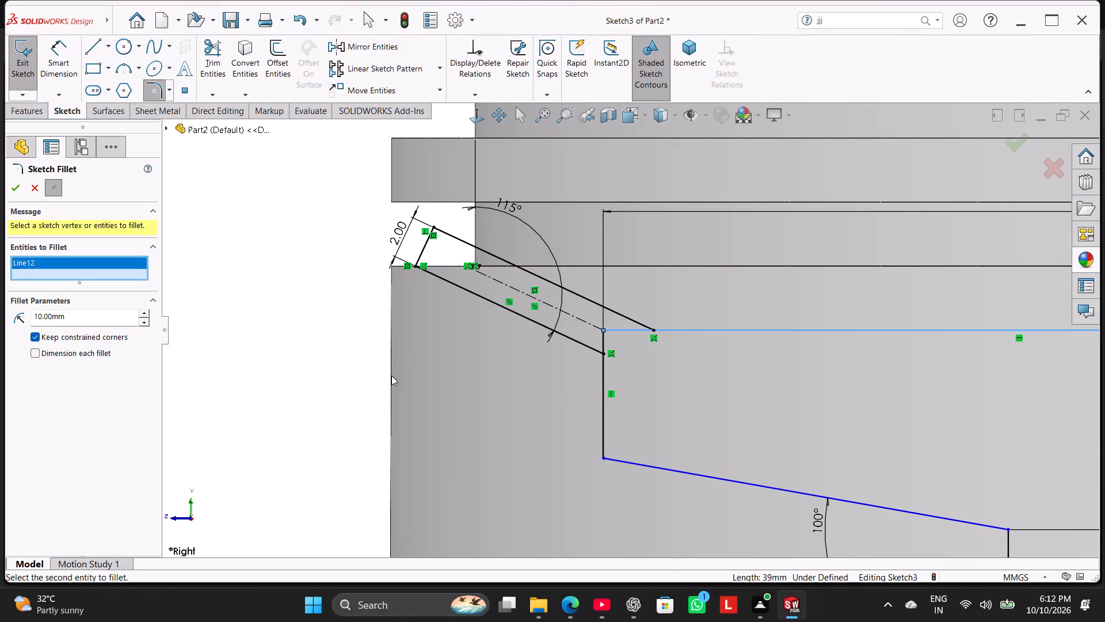
{"action": "left_click", "coordinate": [597, 426]}
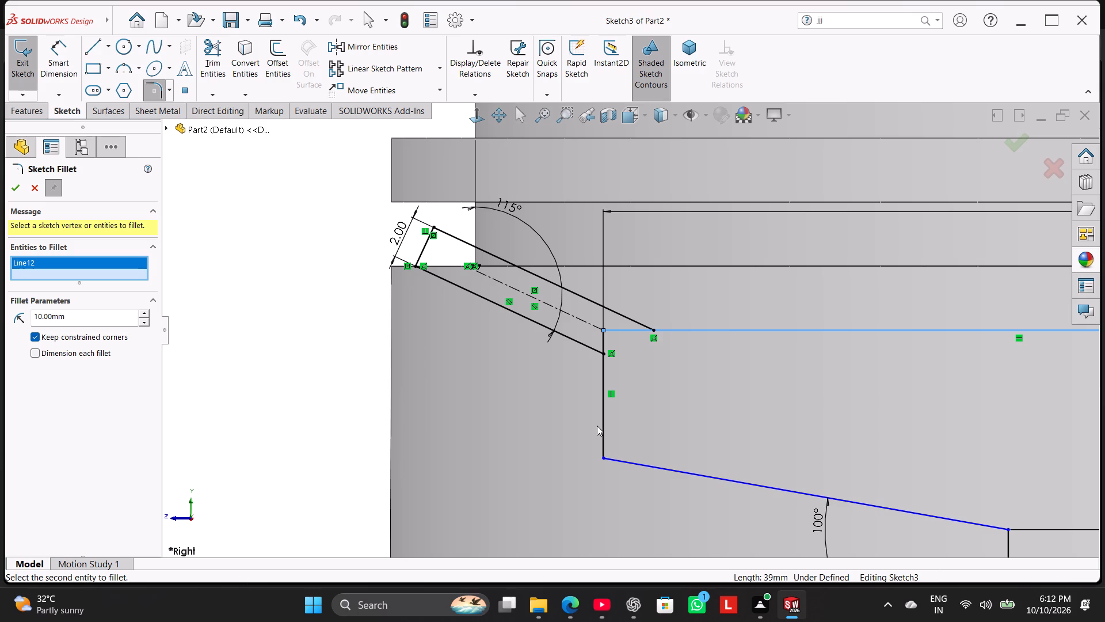
{"action": "double_click", "coordinate": [100, 319]}
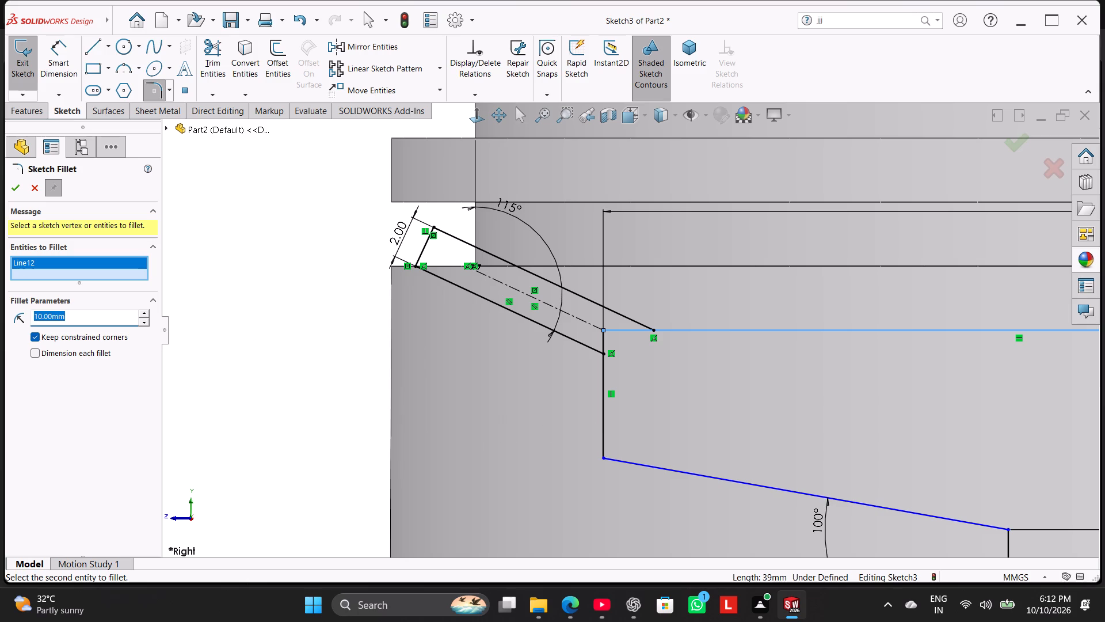
{"action": "key", "text": "3"}
{"action": "key", "text": "Return"}
{"action": "left_click", "coordinate": [604, 384]}
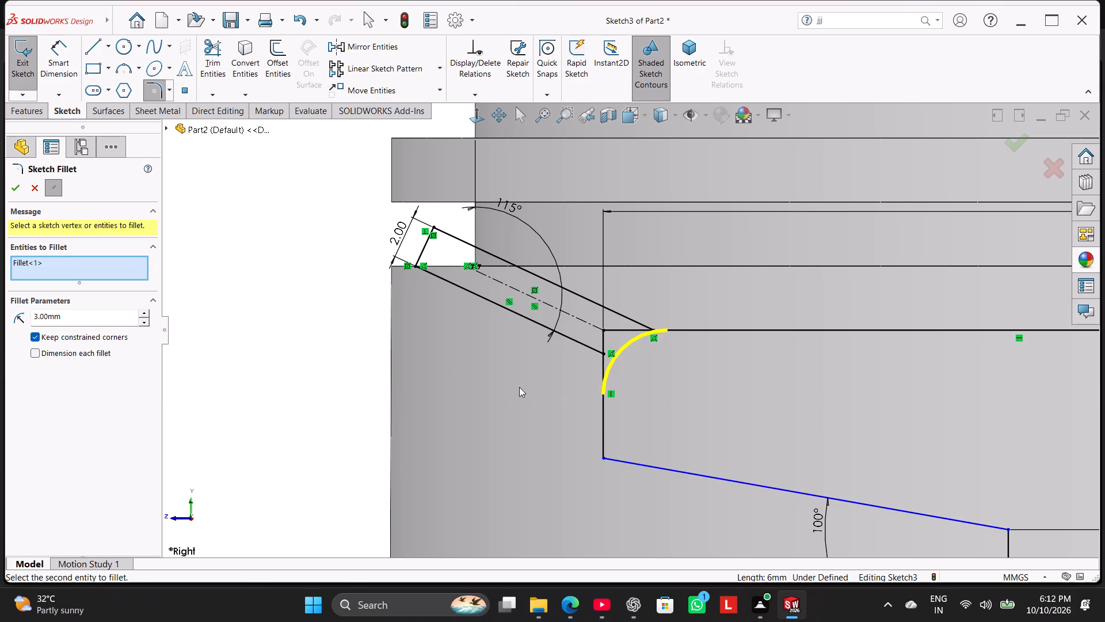
{"action": "left_click", "coordinate": [637, 462]}
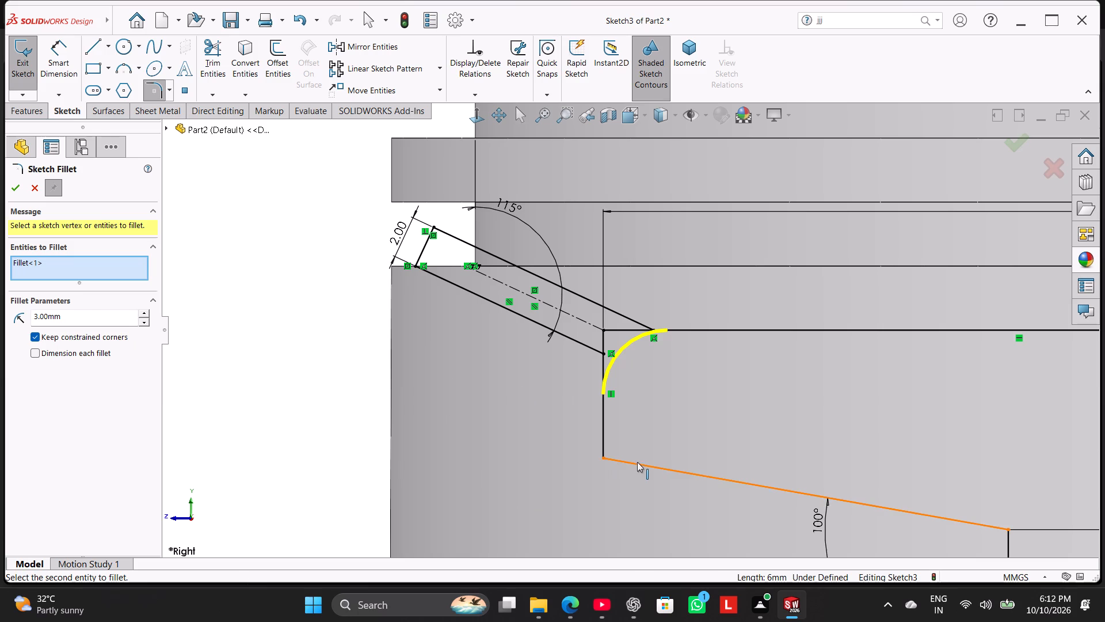
{"action": "left_click", "coordinate": [607, 445]}
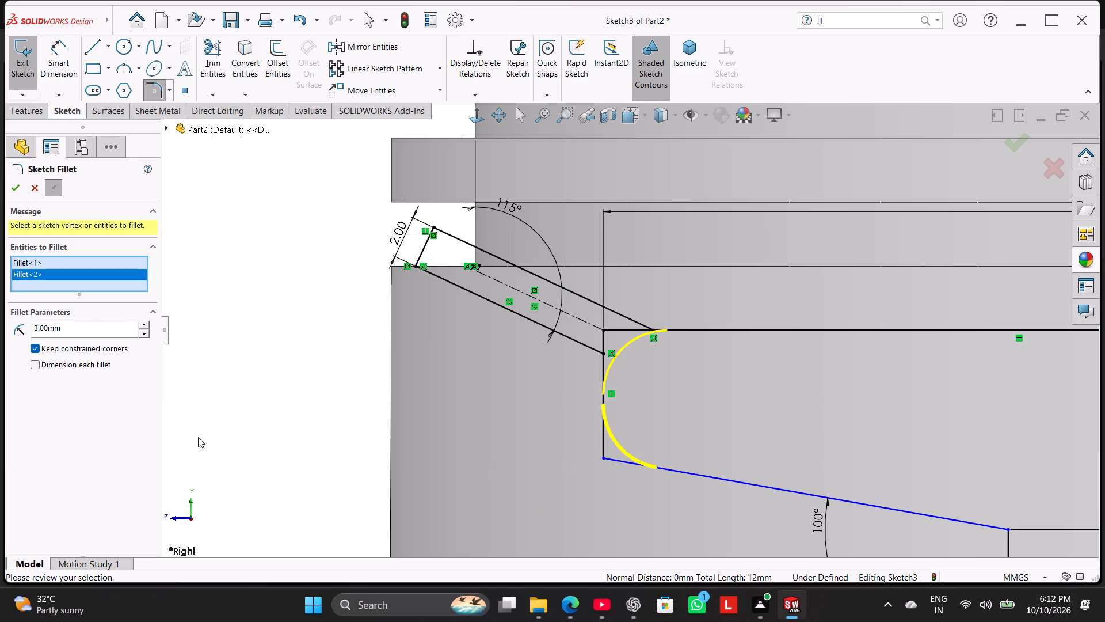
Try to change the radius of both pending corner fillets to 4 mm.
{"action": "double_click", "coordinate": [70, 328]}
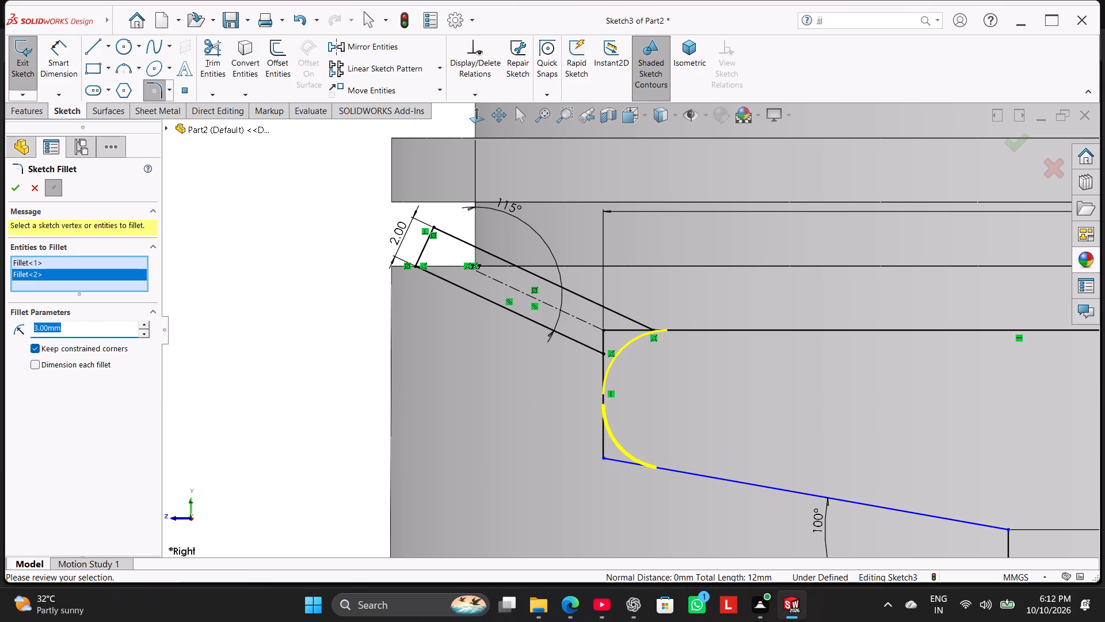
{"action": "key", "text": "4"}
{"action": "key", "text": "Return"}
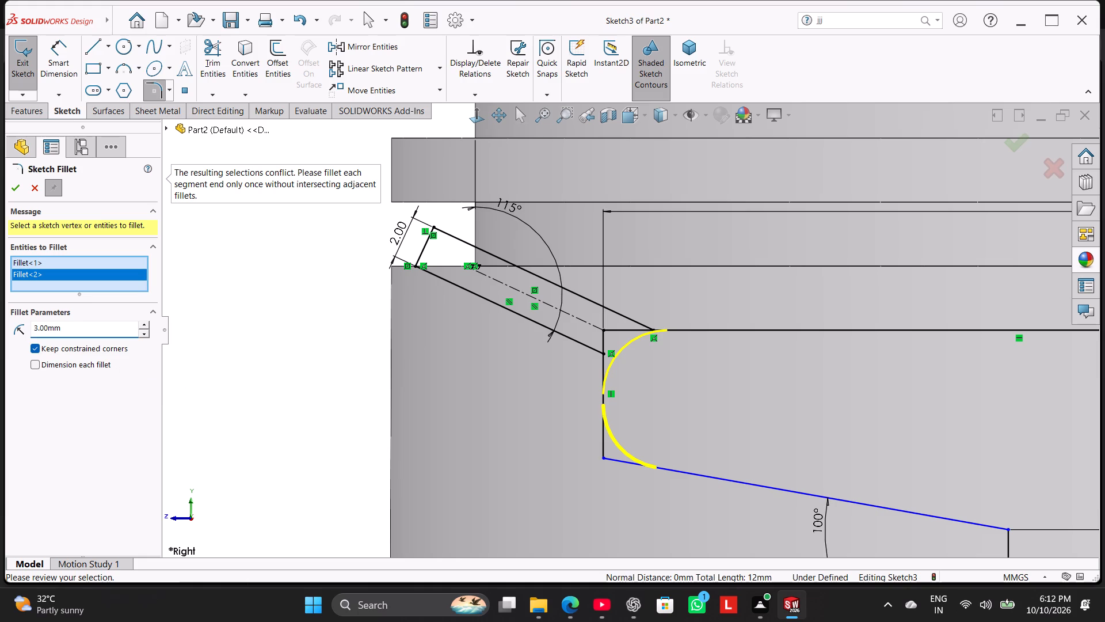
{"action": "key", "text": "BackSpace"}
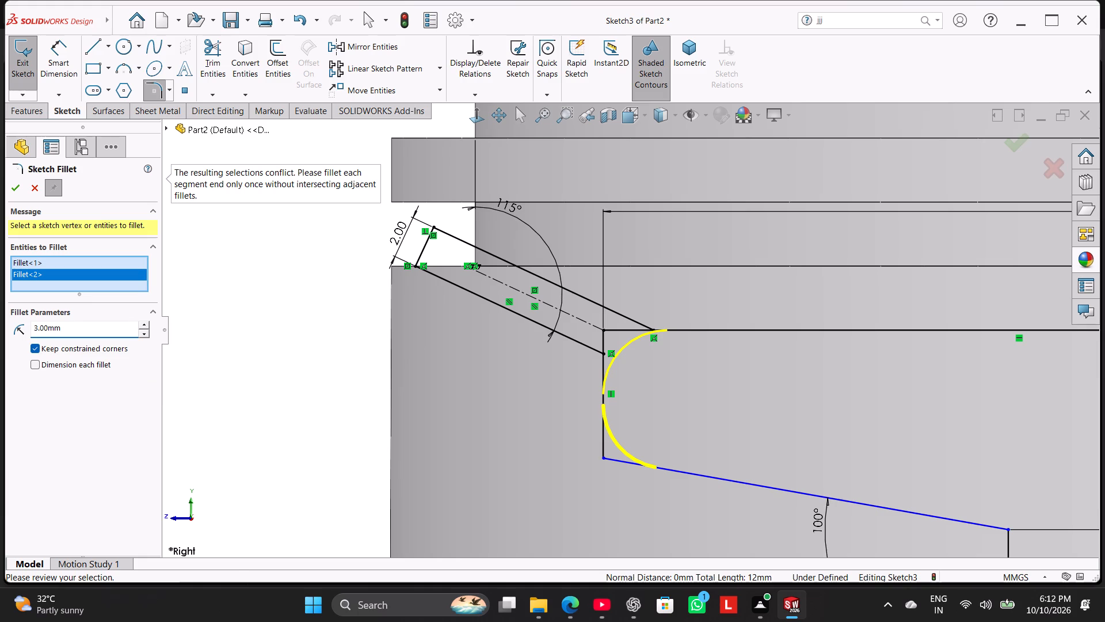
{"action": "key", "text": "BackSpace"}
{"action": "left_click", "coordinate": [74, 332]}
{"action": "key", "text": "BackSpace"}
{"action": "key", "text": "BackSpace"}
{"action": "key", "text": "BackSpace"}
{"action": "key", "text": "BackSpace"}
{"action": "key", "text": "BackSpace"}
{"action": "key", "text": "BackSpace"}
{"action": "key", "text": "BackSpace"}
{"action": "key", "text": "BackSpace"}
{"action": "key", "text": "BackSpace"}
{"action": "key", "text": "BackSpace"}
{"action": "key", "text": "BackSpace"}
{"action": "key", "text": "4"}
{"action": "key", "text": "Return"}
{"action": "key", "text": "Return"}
Remove the extra sloped-line selection from the fillet set and apply the two corner fillets.
{"action": "scroll", "coordinate": [625, 424], "scroll_direction": "up", "scroll_amount": 7}
{"action": "scroll", "coordinate": [780, 380], "scroll_direction": "down", "scroll_amount": 3}
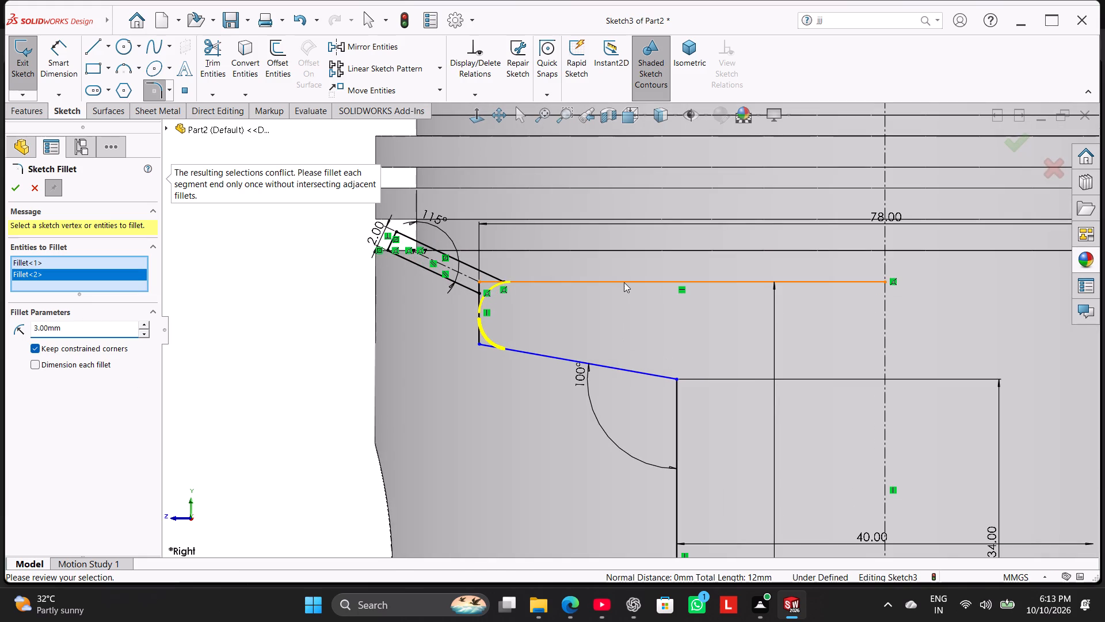
{"action": "scroll", "coordinate": [463, 318], "scroll_direction": "down", "scroll_amount": 3}
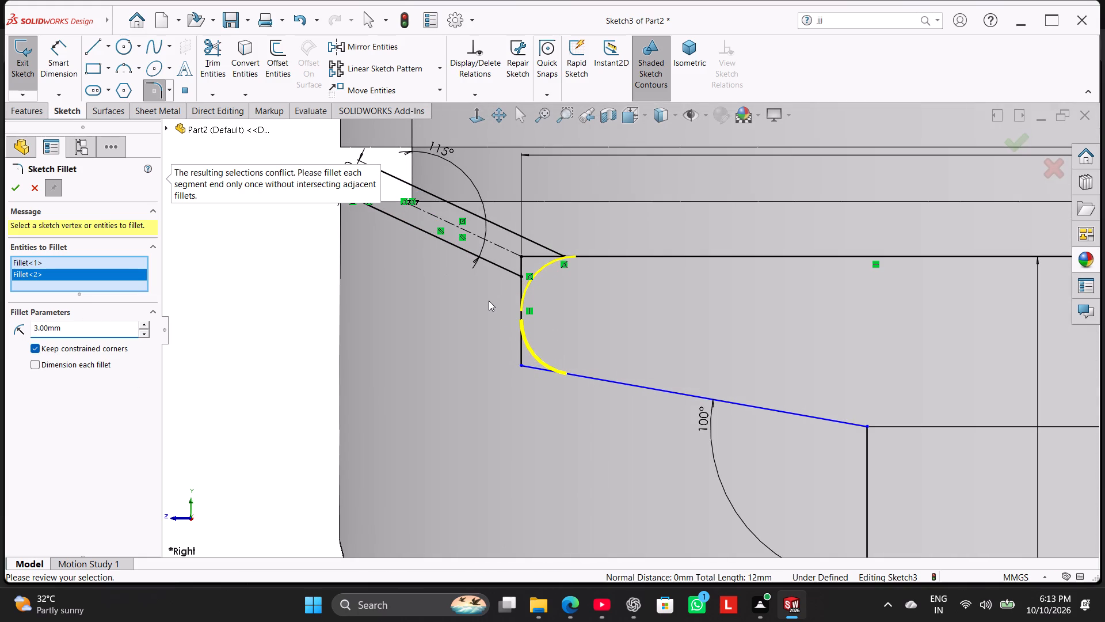
{"action": "scroll", "coordinate": [489, 301], "scroll_direction": "down", "scroll_amount": 2}
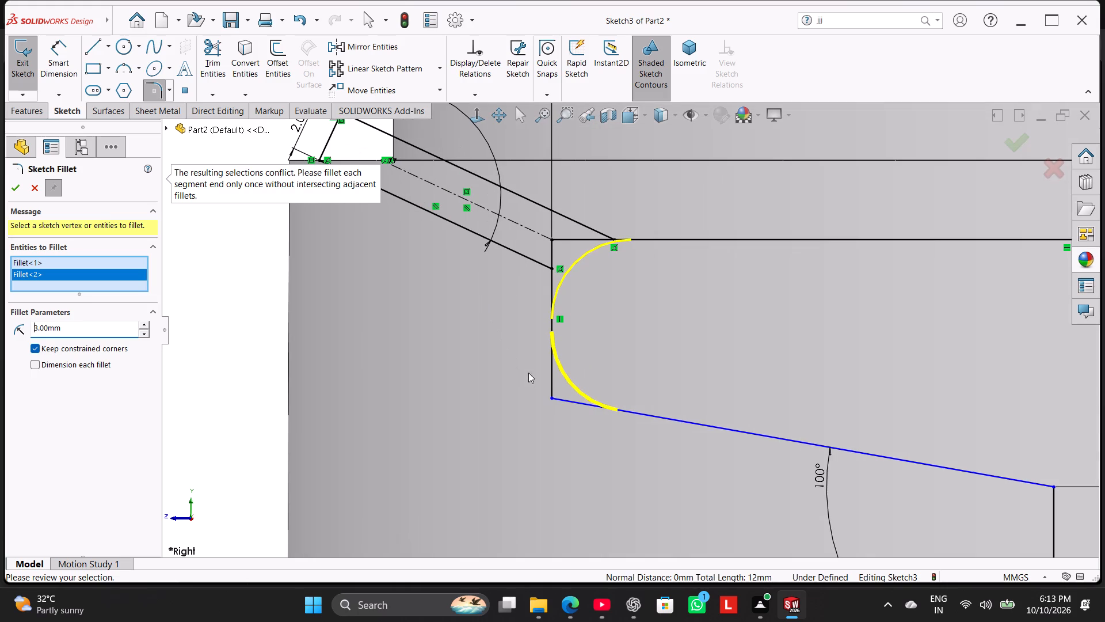
{"action": "left_click_drag", "start_coordinate": [566, 399], "coordinate": [559, 379]}
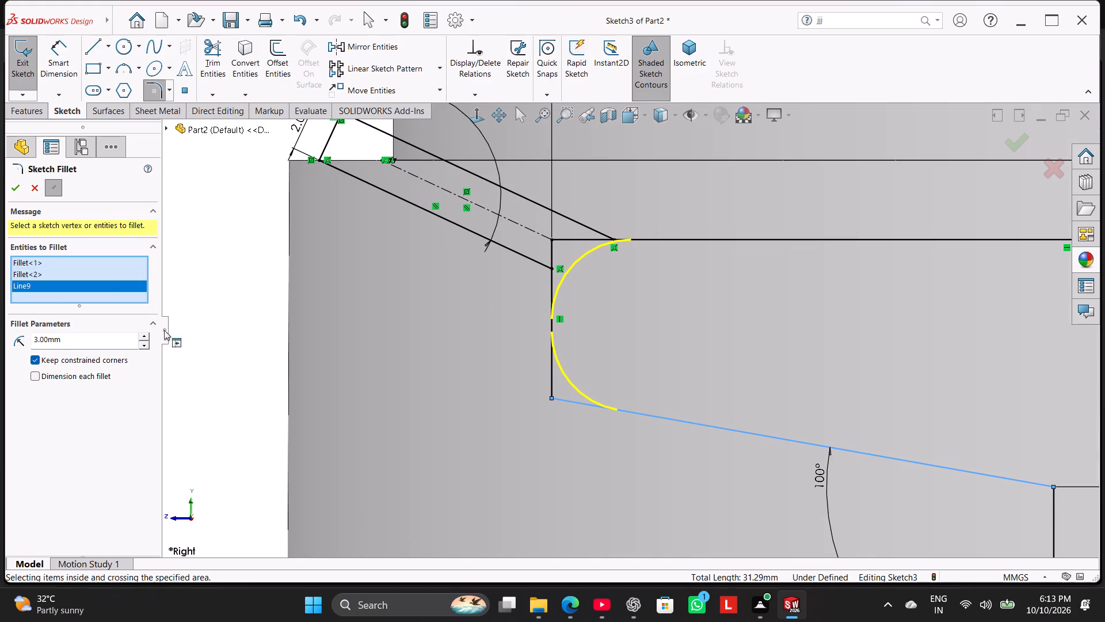
{"action": "right_click", "coordinate": [106, 284]}
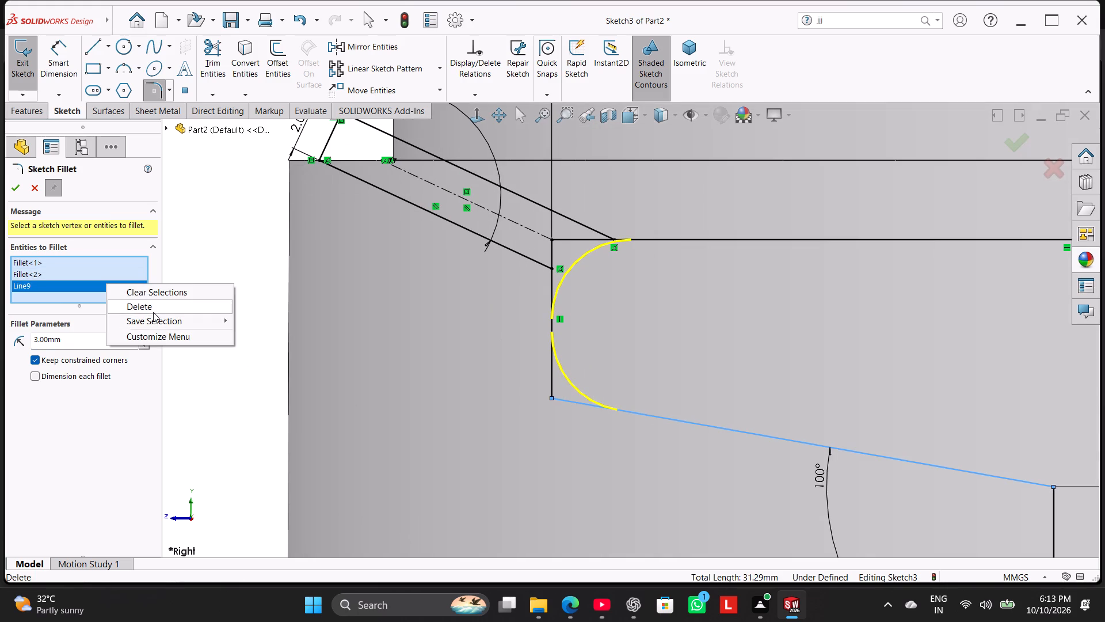
{"action": "left_click", "coordinate": [153, 312]}
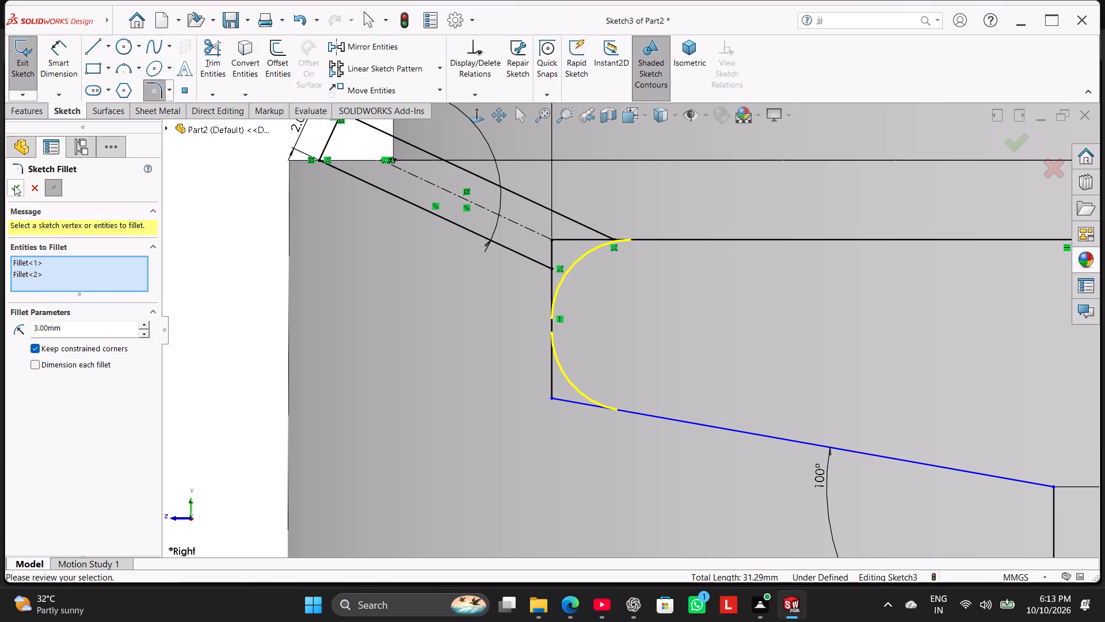
{"action": "left_click", "coordinate": [14, 185]}
{"action": "left_click", "coordinate": [214, 338]}
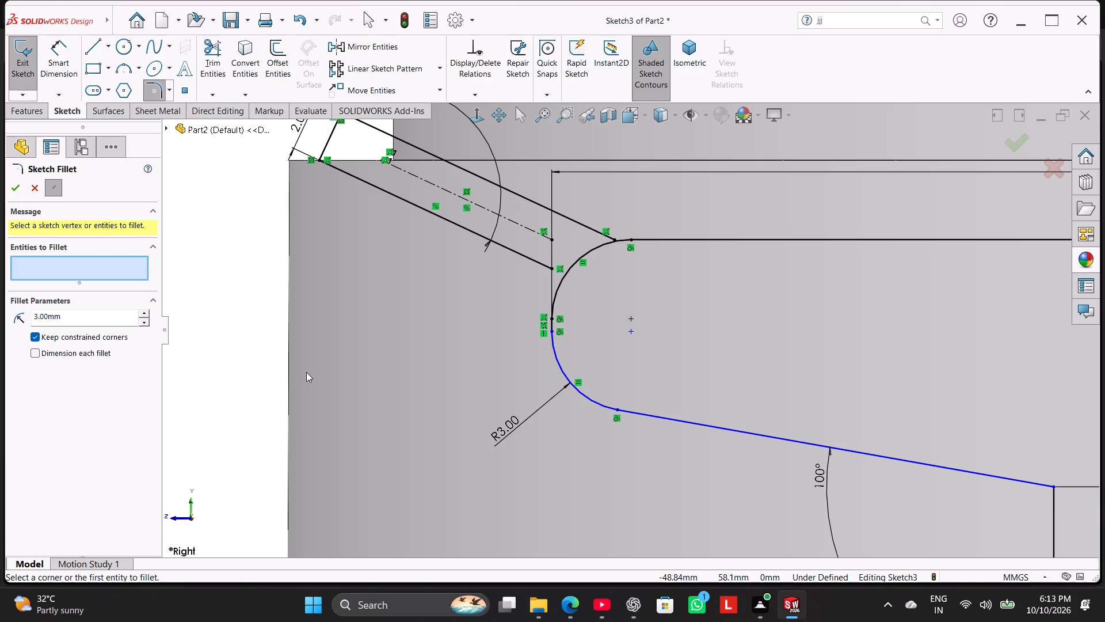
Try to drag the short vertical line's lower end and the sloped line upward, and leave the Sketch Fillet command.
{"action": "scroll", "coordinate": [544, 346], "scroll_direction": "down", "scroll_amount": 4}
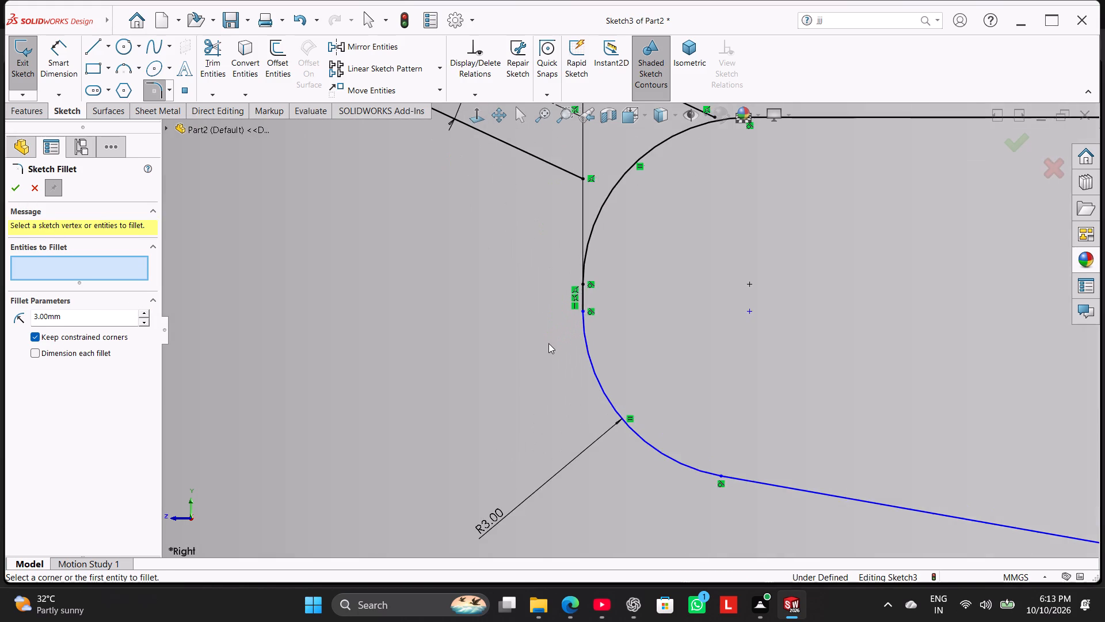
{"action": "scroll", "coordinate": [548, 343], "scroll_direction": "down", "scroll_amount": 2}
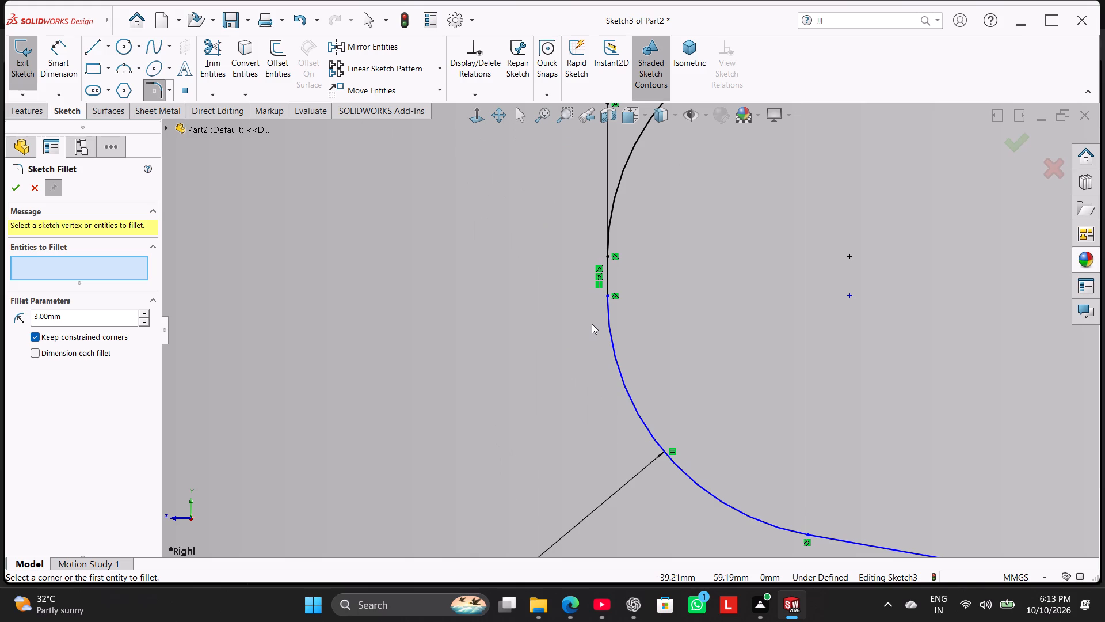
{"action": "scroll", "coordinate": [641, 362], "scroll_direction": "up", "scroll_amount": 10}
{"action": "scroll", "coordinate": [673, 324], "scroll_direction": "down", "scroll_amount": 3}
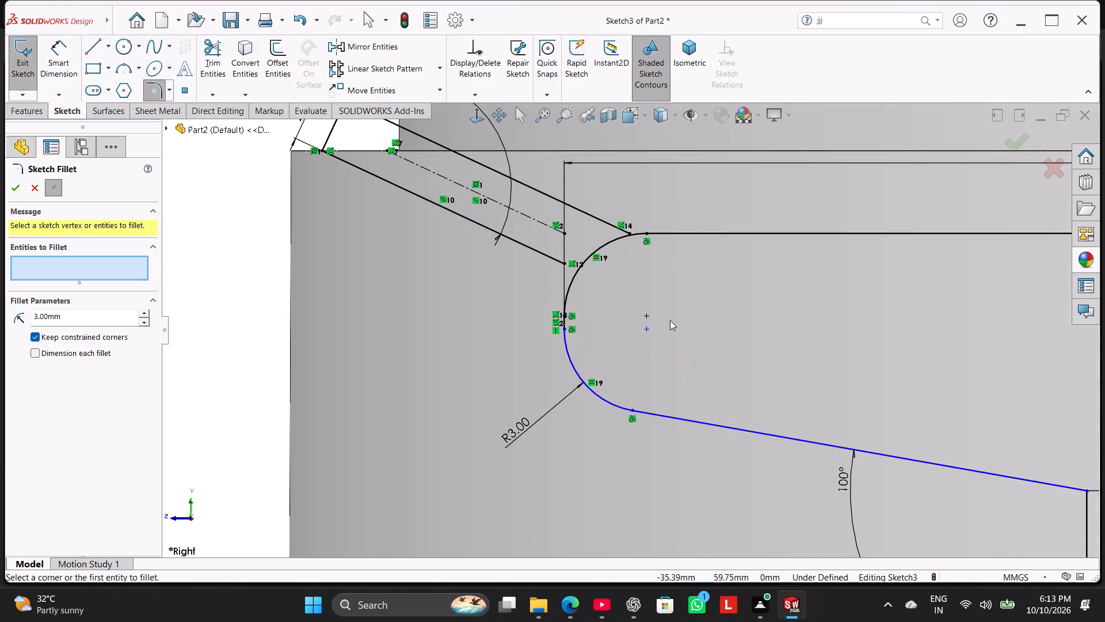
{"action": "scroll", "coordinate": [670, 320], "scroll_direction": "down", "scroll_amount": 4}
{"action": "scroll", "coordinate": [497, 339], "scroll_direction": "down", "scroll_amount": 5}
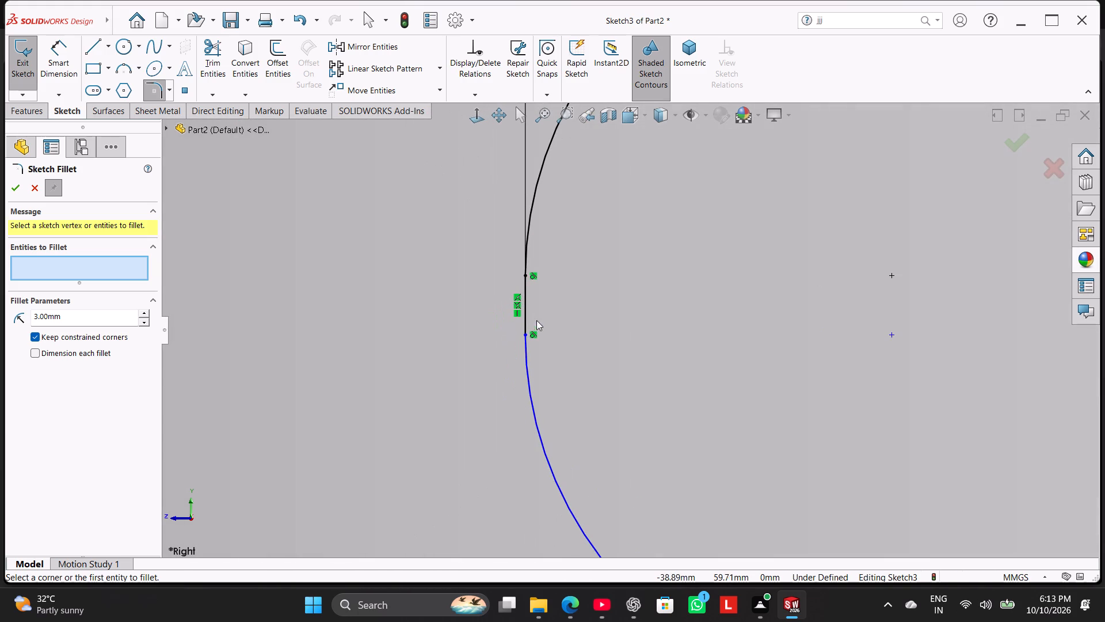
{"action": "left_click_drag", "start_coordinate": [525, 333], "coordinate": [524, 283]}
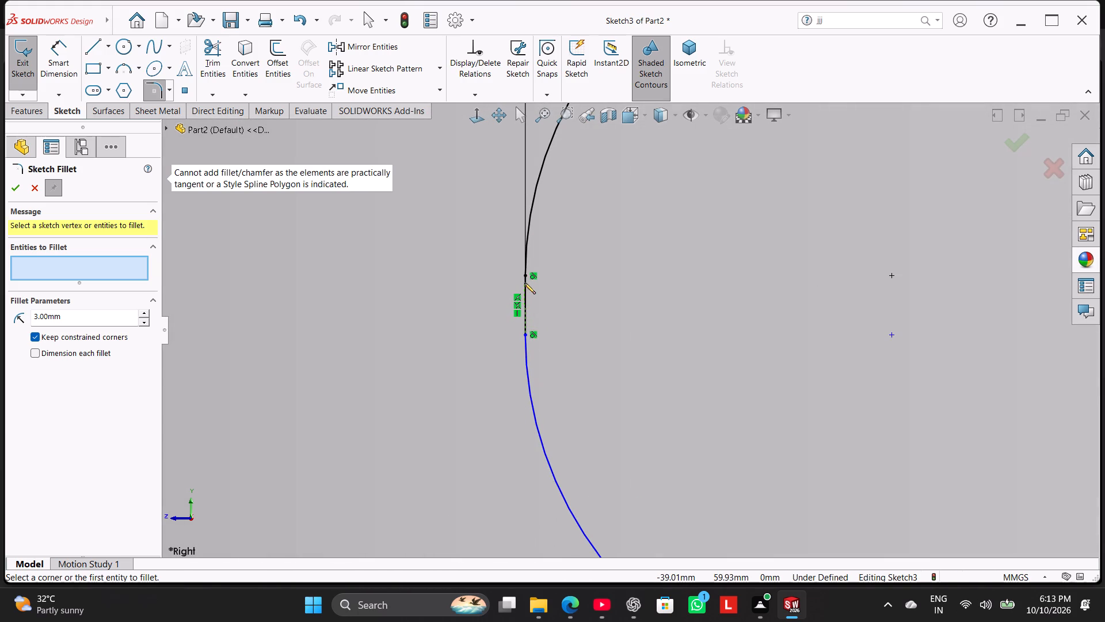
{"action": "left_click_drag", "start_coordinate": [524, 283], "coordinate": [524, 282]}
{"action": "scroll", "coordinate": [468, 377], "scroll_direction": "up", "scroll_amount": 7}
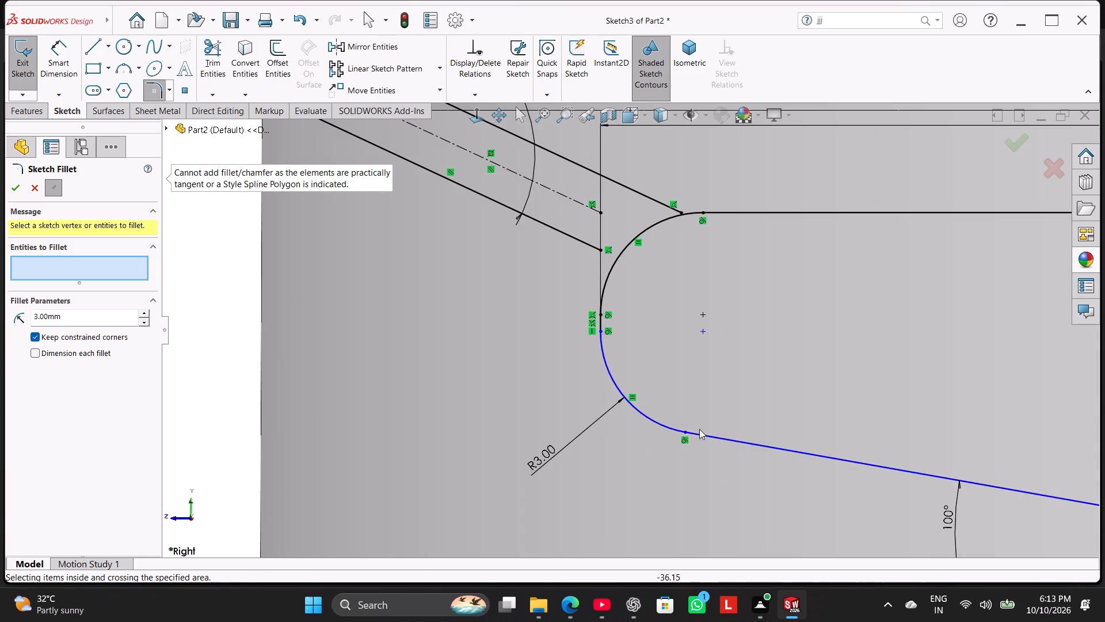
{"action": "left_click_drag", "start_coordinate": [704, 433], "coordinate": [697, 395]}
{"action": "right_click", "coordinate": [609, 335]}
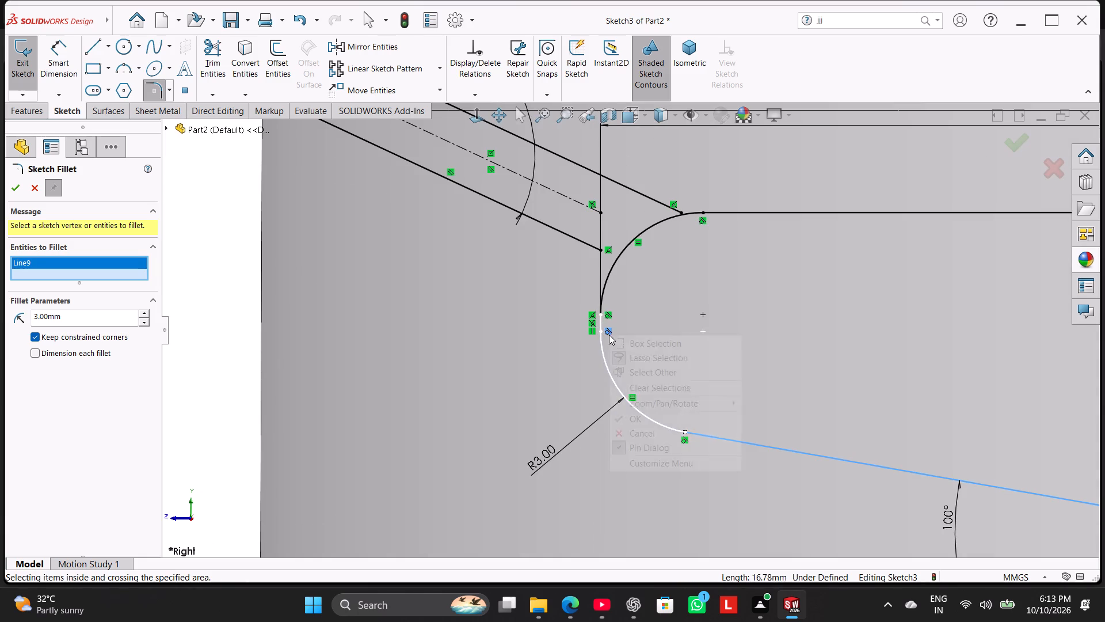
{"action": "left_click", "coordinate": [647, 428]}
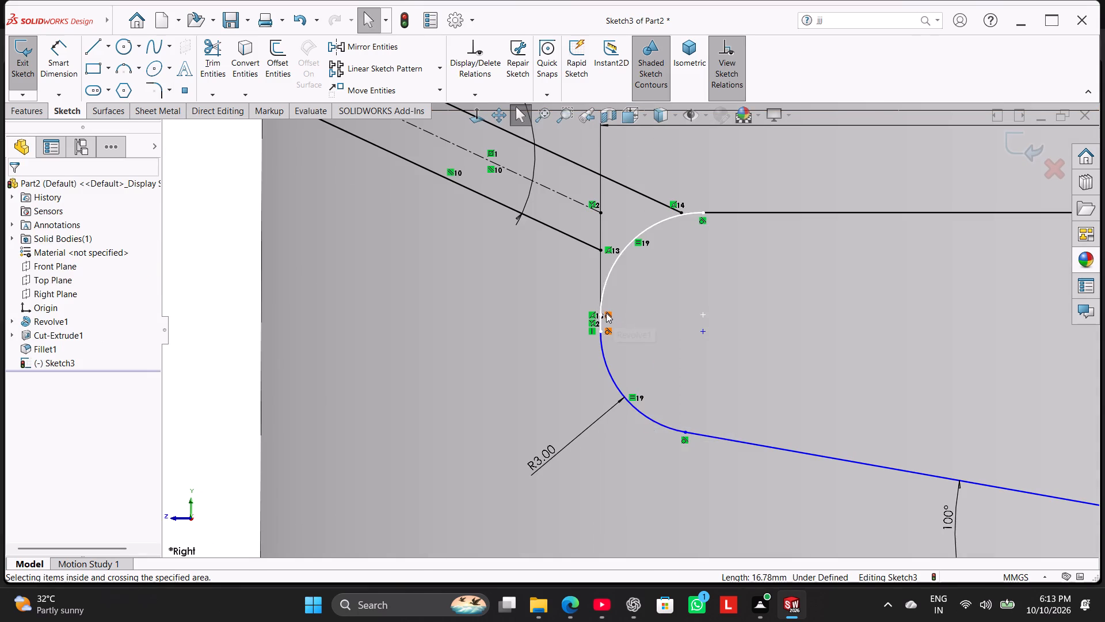
Delete the tangent relation between the upper fillet arc and the short vertical line.
{"action": "right_click", "coordinate": [606, 313]}
{"action": "left_click", "coordinate": [652, 464]}
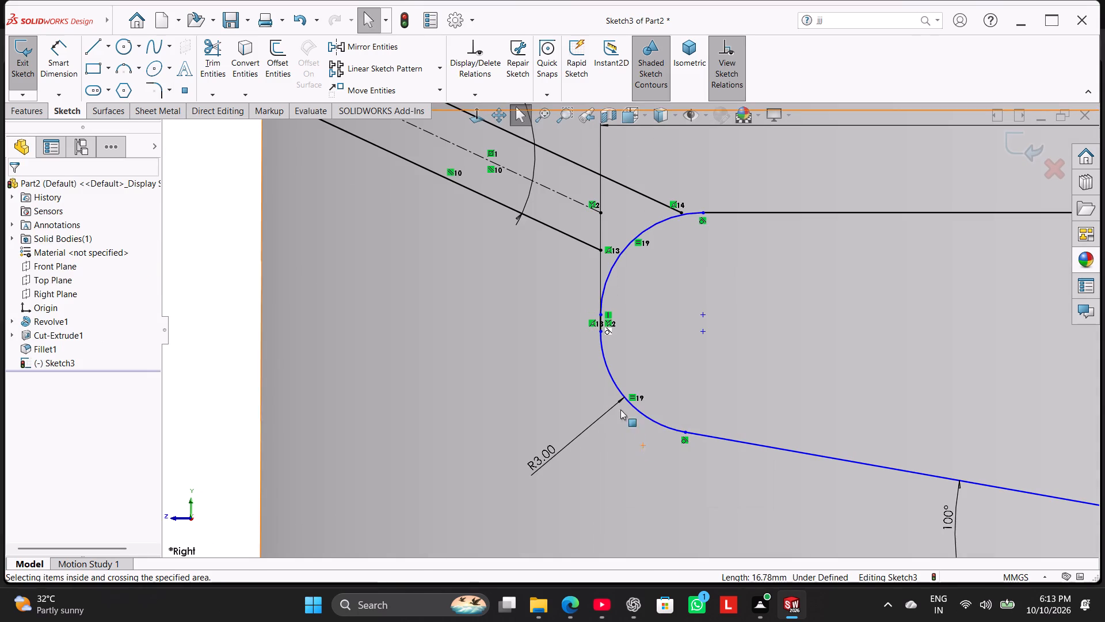
Move the sloped line with its fillet arc freehand, leaving the vertical line between the arcs about 0.63 mm long.
{"action": "scroll", "coordinate": [615, 341], "scroll_direction": "down", "scroll_amount": 6}
{"action": "scroll", "coordinate": [646, 467], "scroll_direction": "up", "scroll_amount": 2}
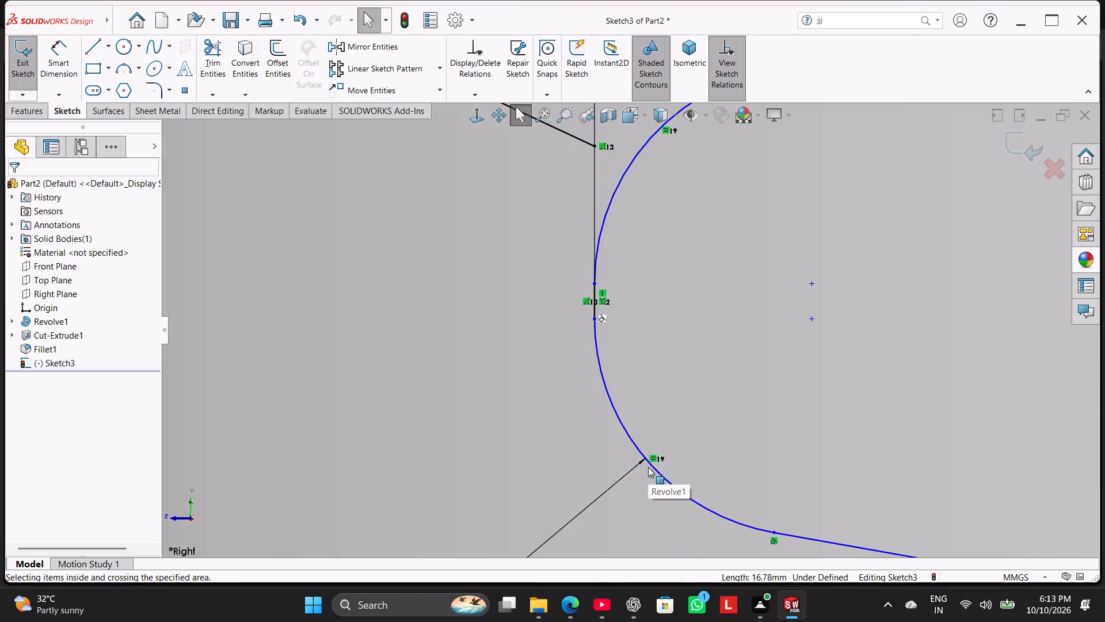
{"action": "scroll", "coordinate": [648, 467], "scroll_direction": "up", "scroll_amount": 1}
{"action": "left_click_drag", "start_coordinate": [778, 501], "coordinate": [764, 445]}
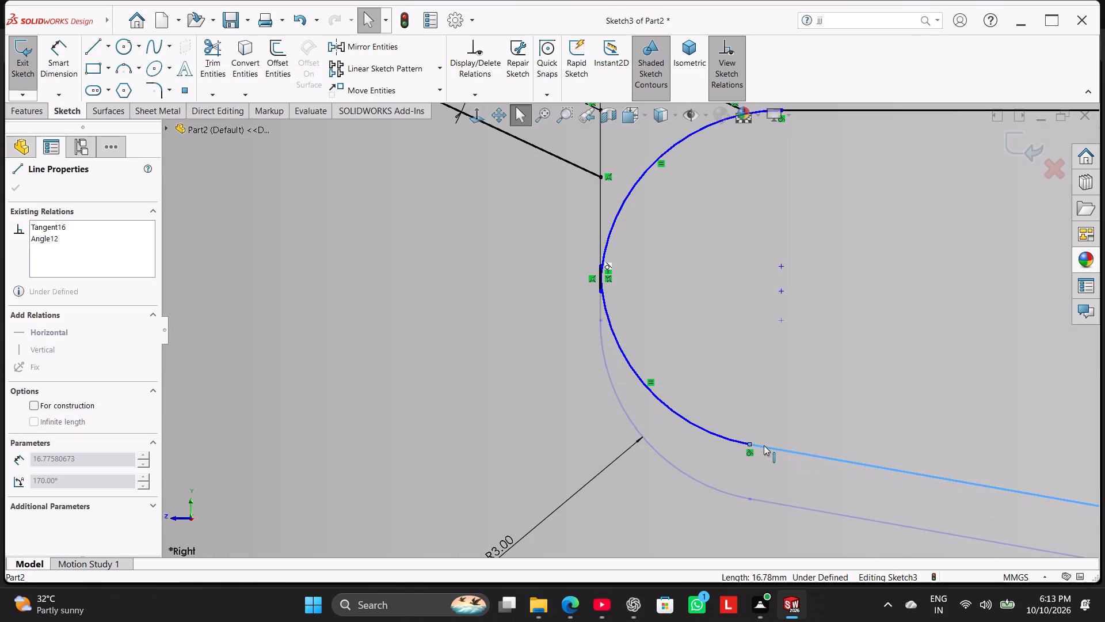
{"action": "left_click_drag", "start_coordinate": [764, 445], "coordinate": [748, 469]}
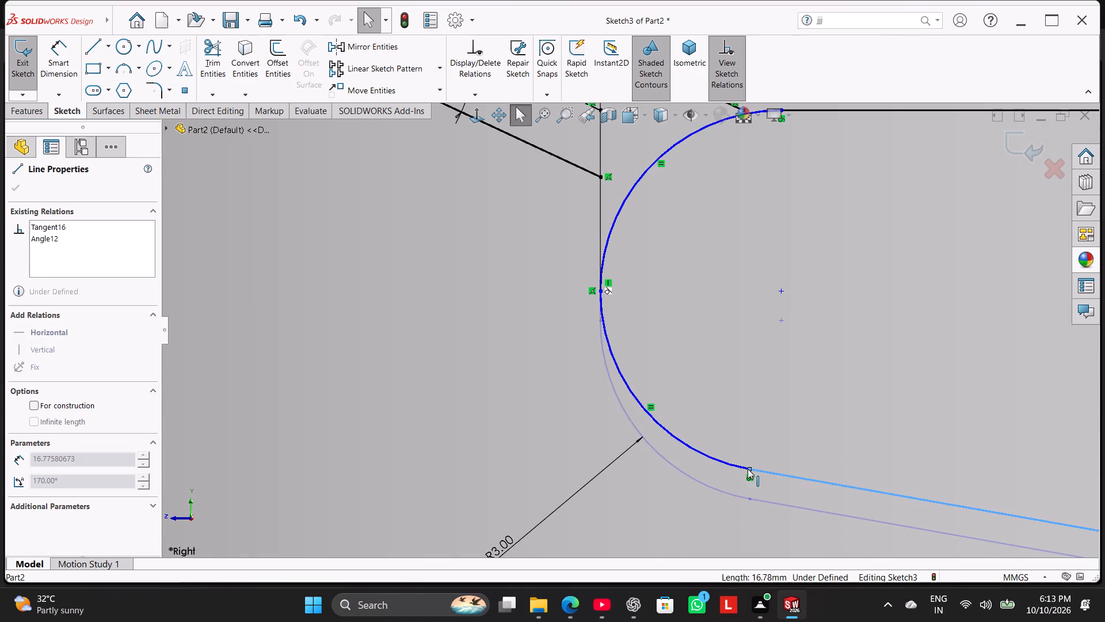
{"action": "left_click_drag", "start_coordinate": [748, 469], "coordinate": [737, 506]}
Delete the short vertical line between the two fillet arcs, including its associated dimensions and references.
{"action": "scroll", "coordinate": [605, 320], "scroll_direction": "down", "scroll_amount": 3}
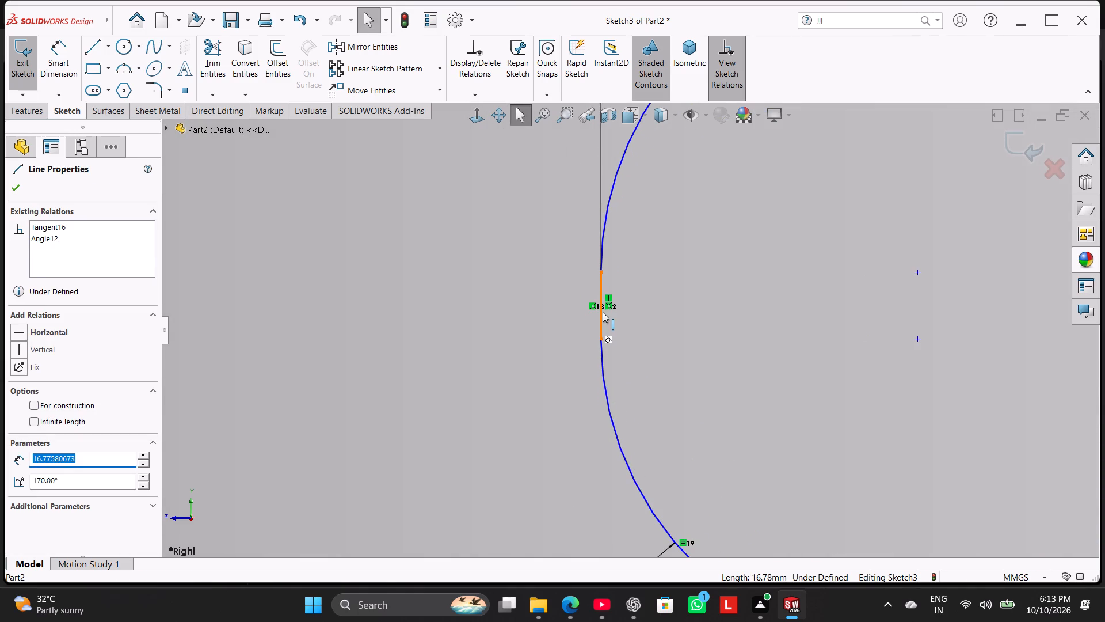
{"action": "right_click", "coordinate": [603, 312]}
{"action": "left_click", "coordinate": [653, 494]}
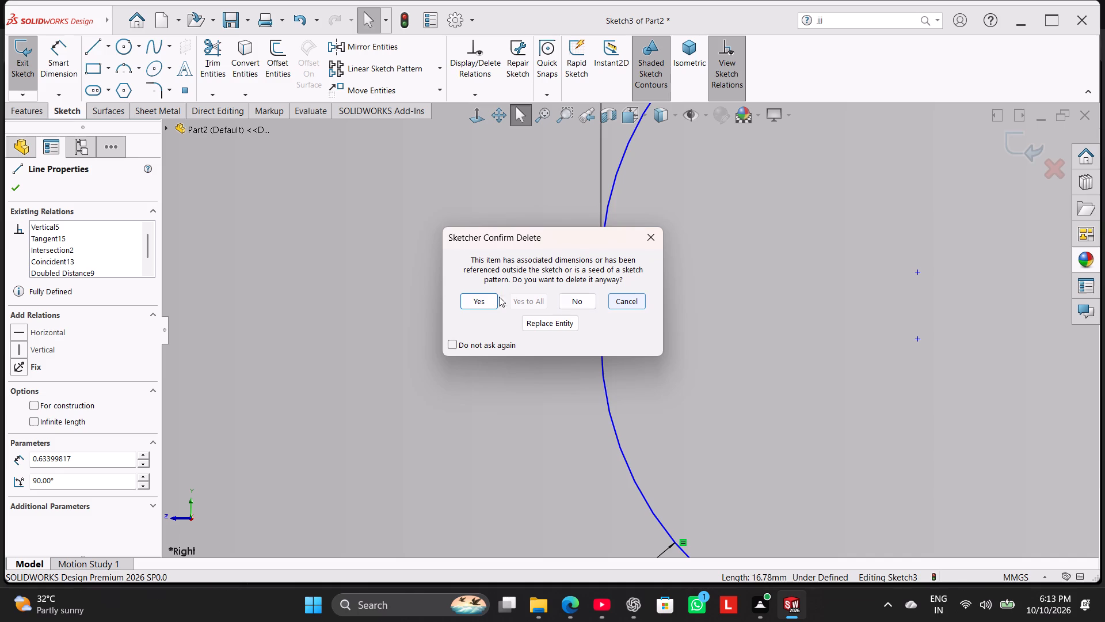
{"action": "left_click", "coordinate": [494, 292]}
{"action": "left_click", "coordinate": [468, 299]}
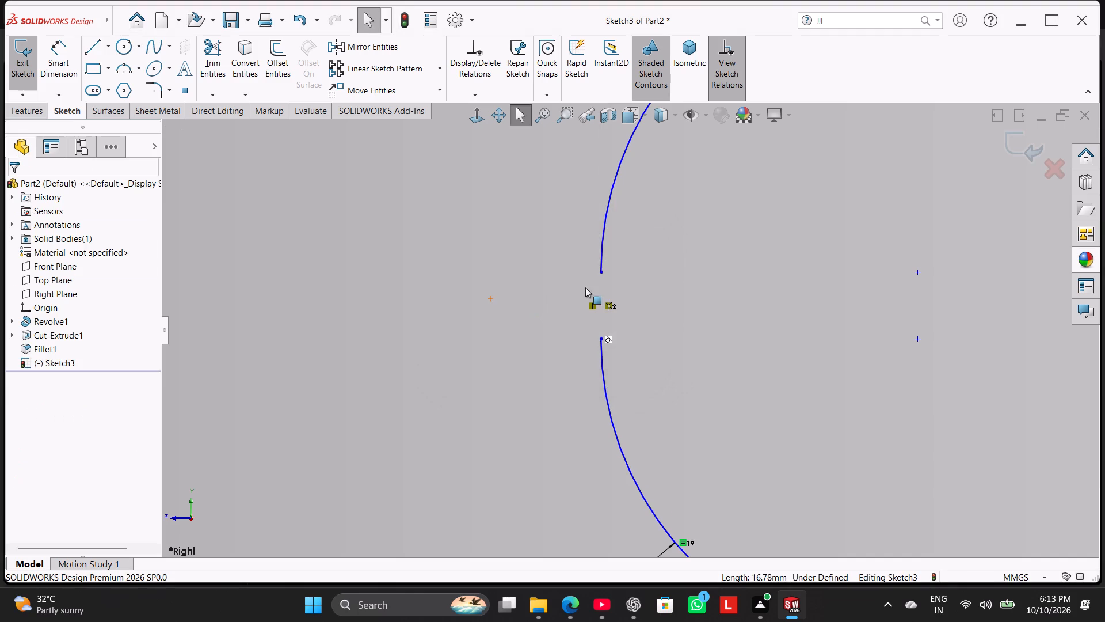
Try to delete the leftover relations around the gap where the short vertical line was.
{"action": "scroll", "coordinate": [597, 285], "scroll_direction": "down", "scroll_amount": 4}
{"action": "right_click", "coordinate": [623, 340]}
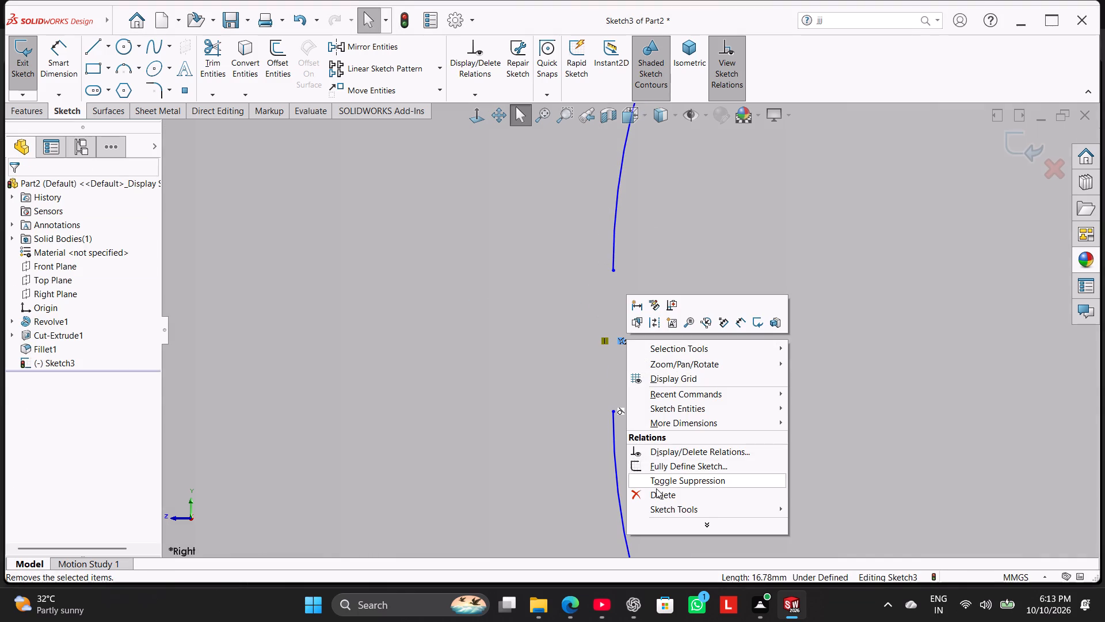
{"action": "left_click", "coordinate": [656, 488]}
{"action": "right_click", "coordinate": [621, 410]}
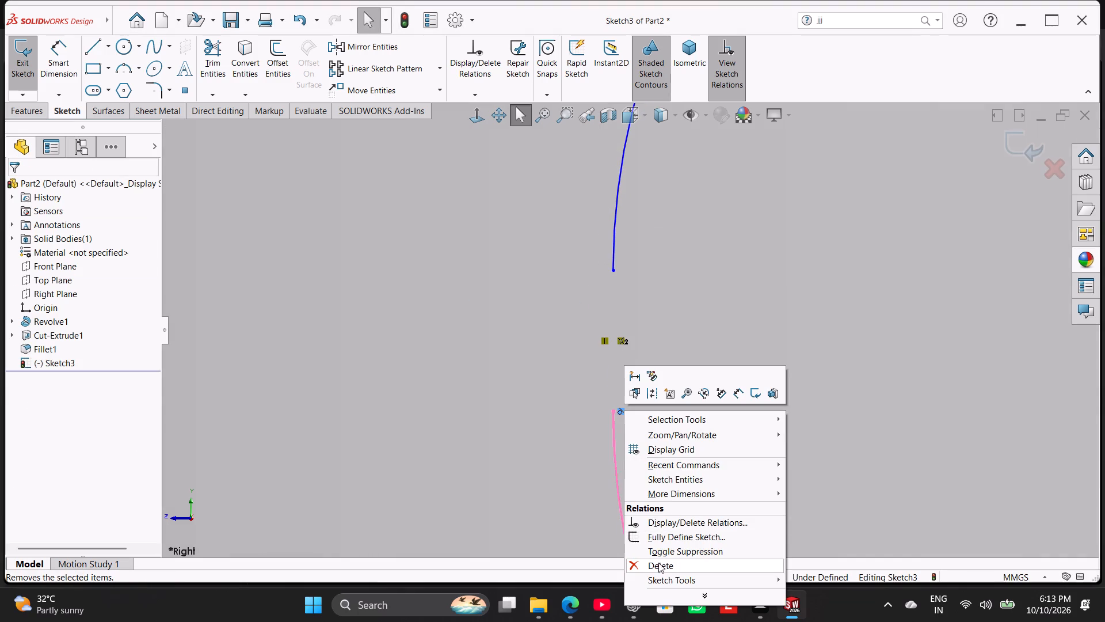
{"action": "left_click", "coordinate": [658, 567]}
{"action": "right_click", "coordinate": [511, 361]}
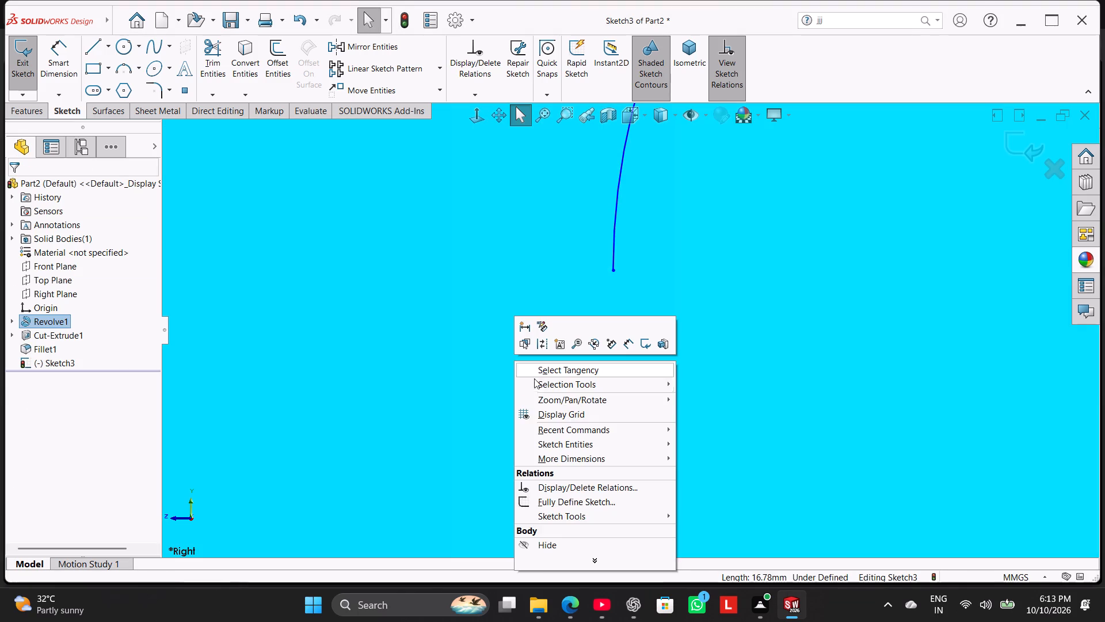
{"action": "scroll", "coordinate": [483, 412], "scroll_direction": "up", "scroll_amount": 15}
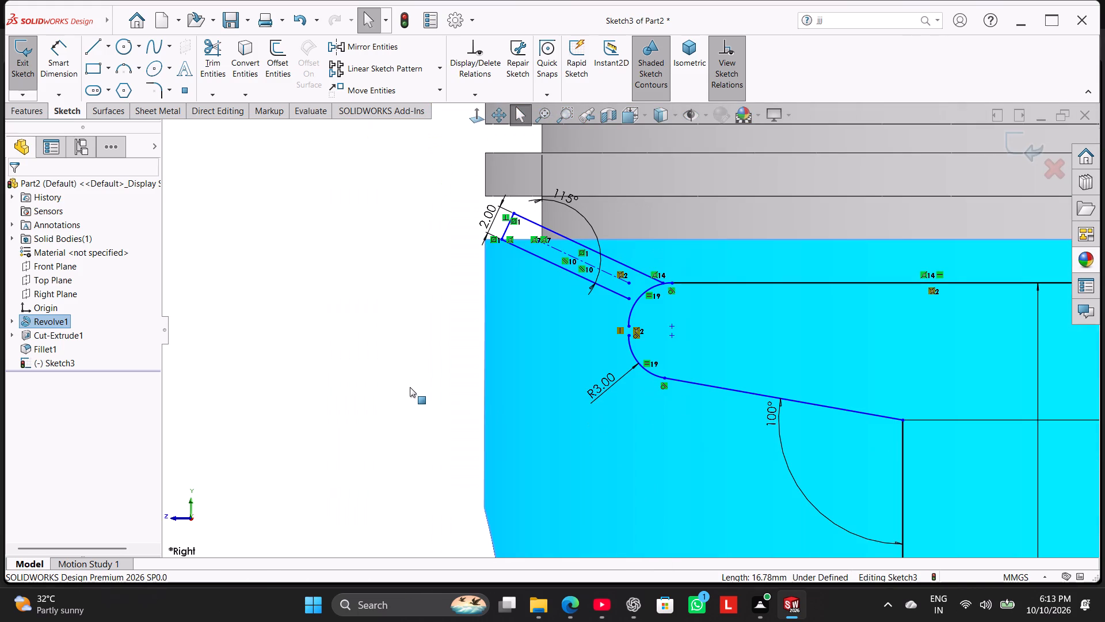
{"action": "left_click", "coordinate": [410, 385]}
Close the gap between the two fillet arcs by making their facing endpoints coincident.
{"action": "scroll", "coordinate": [645, 314], "scroll_direction": "down", "scroll_amount": 4}
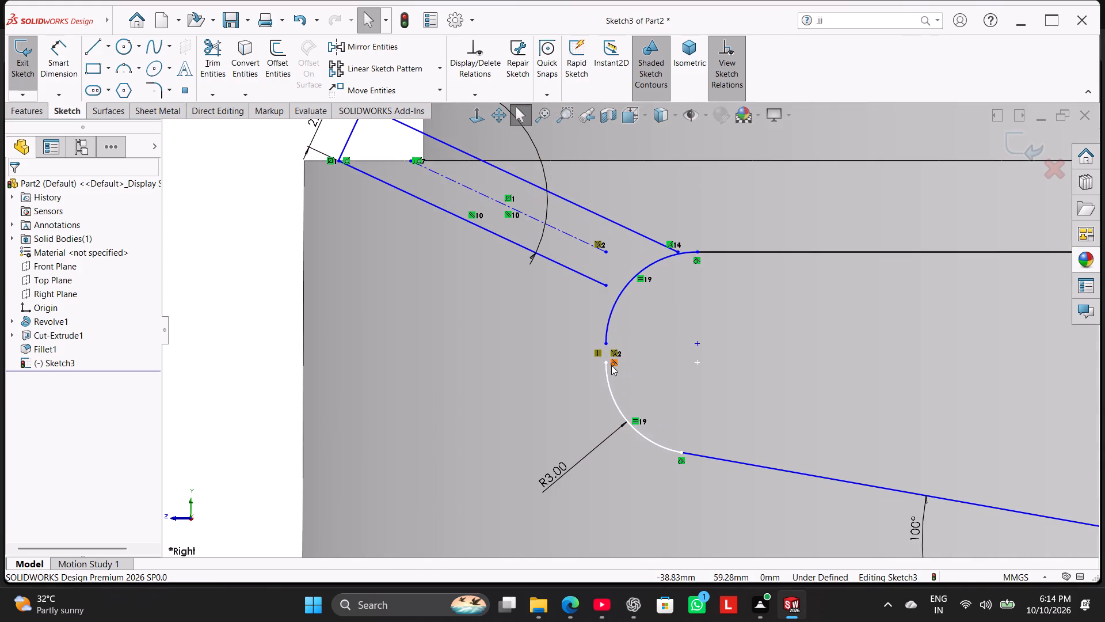
{"action": "left_click", "coordinate": [607, 359], "text": "ctrl"}
{"action": "left_click", "coordinate": [226, 380]}
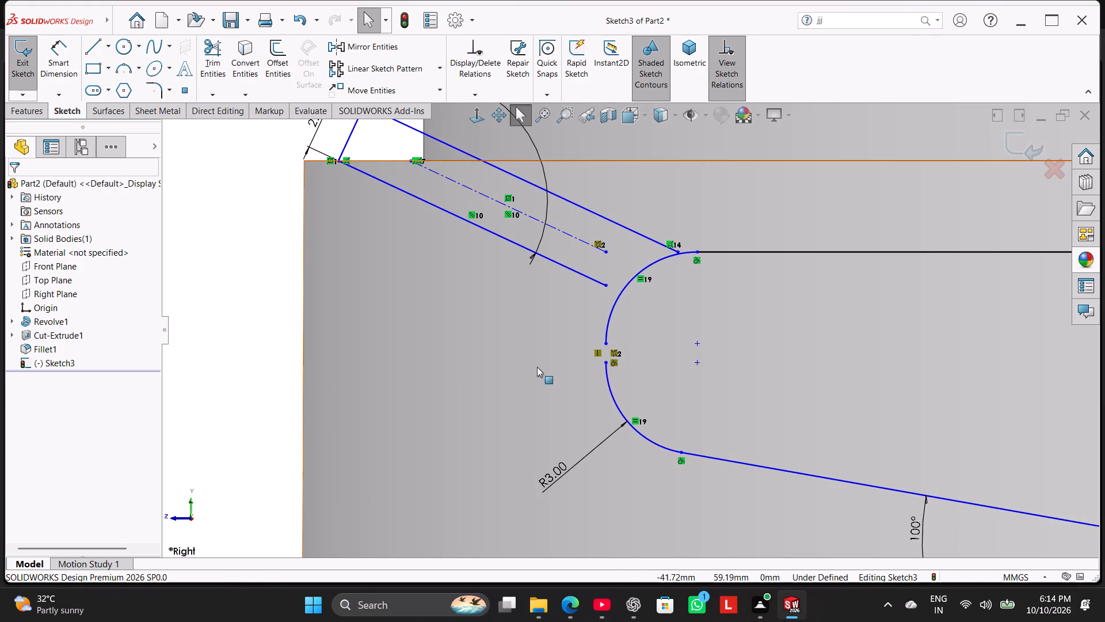
{"action": "left_click", "coordinate": [607, 365], "text": "ctrl"}
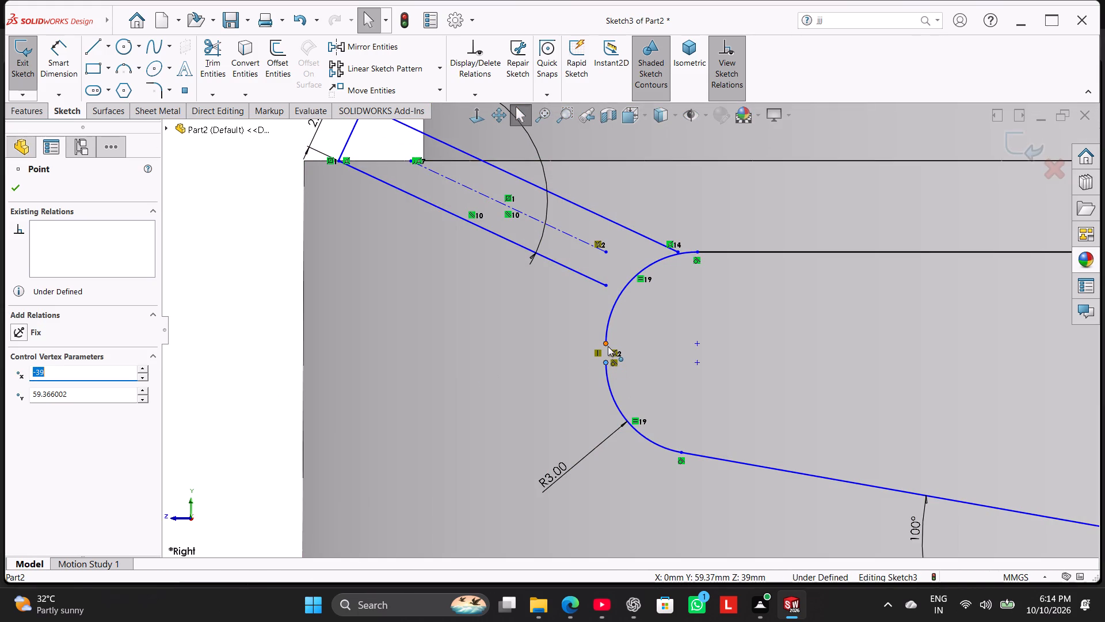
{"action": "left_click", "coordinate": [608, 346], "text": "ctrl"}
{"action": "left_click", "coordinate": [23, 424]}
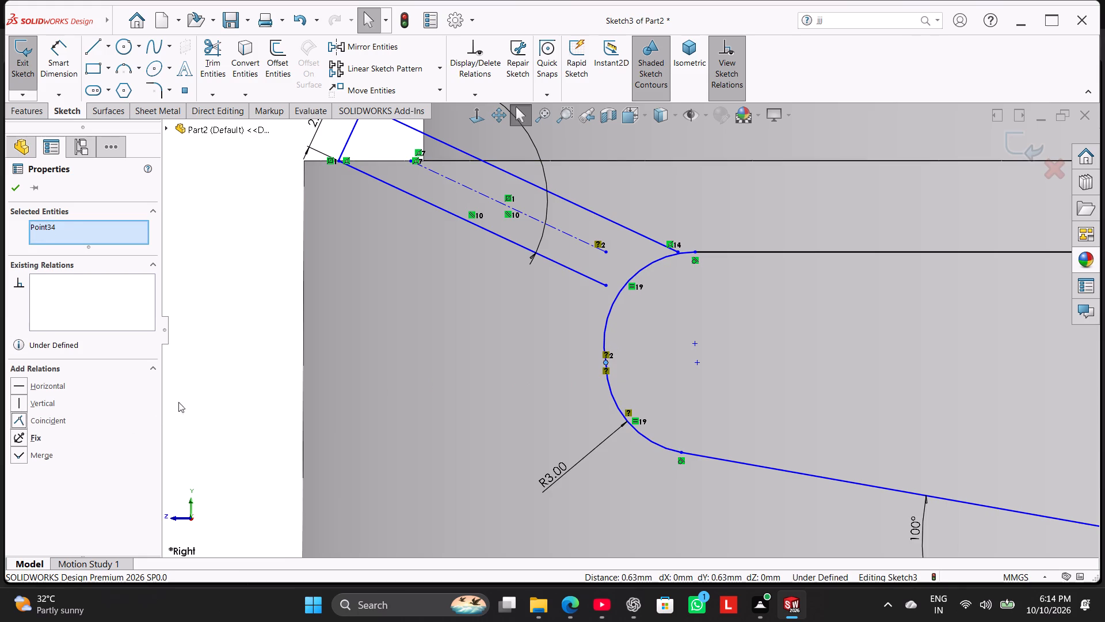
{"action": "left_click", "coordinate": [207, 394]}
Add a tangent relation between the upper and lower fillet arcs.
{"action": "scroll", "coordinate": [607, 343], "scroll_direction": "down", "scroll_amount": 5}
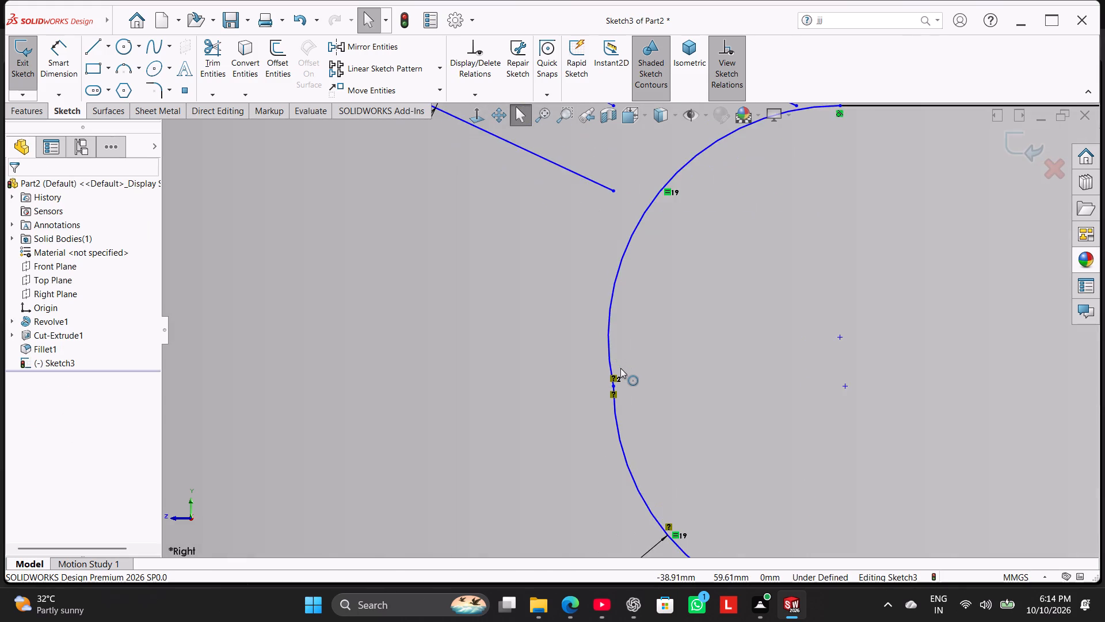
{"action": "scroll", "coordinate": [621, 371], "scroll_direction": "down", "scroll_amount": 3}
{"action": "scroll", "coordinate": [622, 378], "scroll_direction": "up", "scroll_amount": 9}
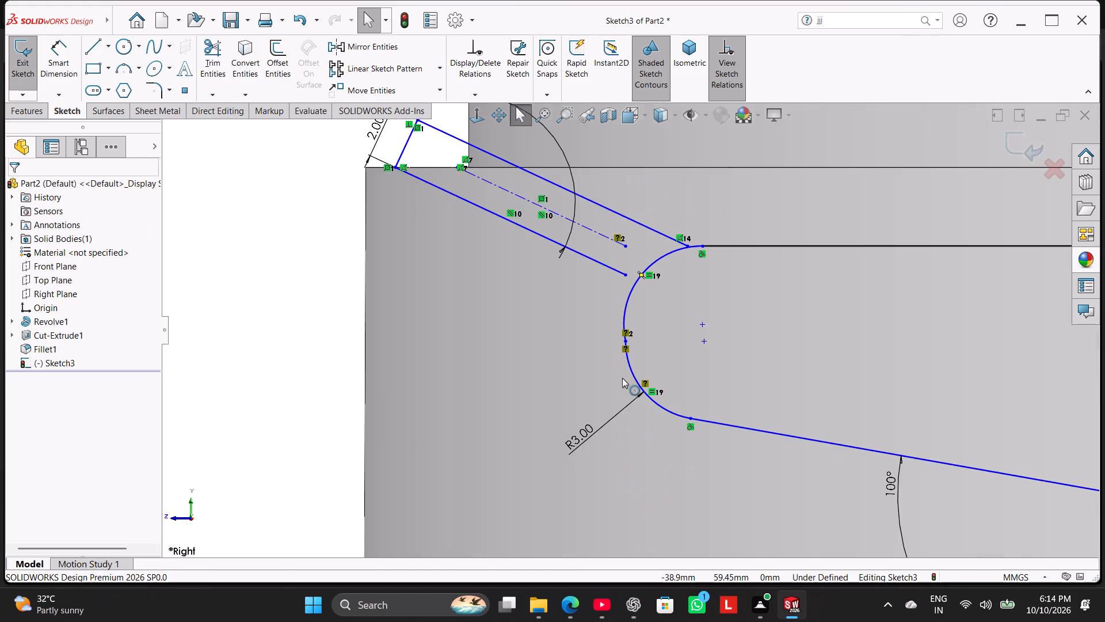
{"action": "scroll", "coordinate": [622, 378], "scroll_direction": "up", "scroll_amount": 1}
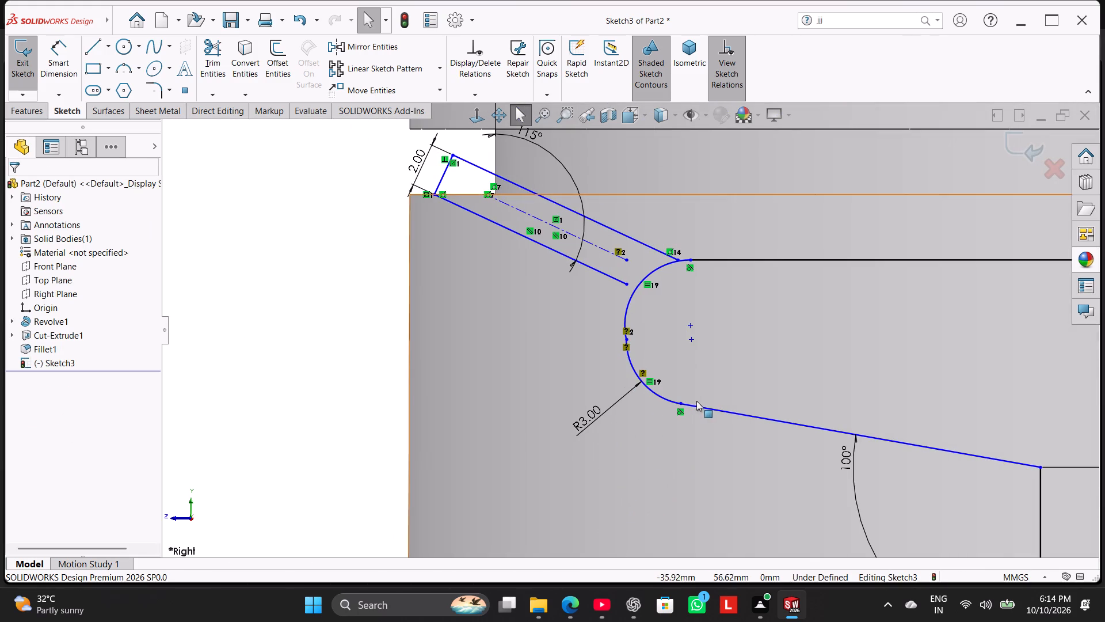
{"action": "scroll", "coordinate": [635, 345], "scroll_direction": "down", "scroll_amount": 9}
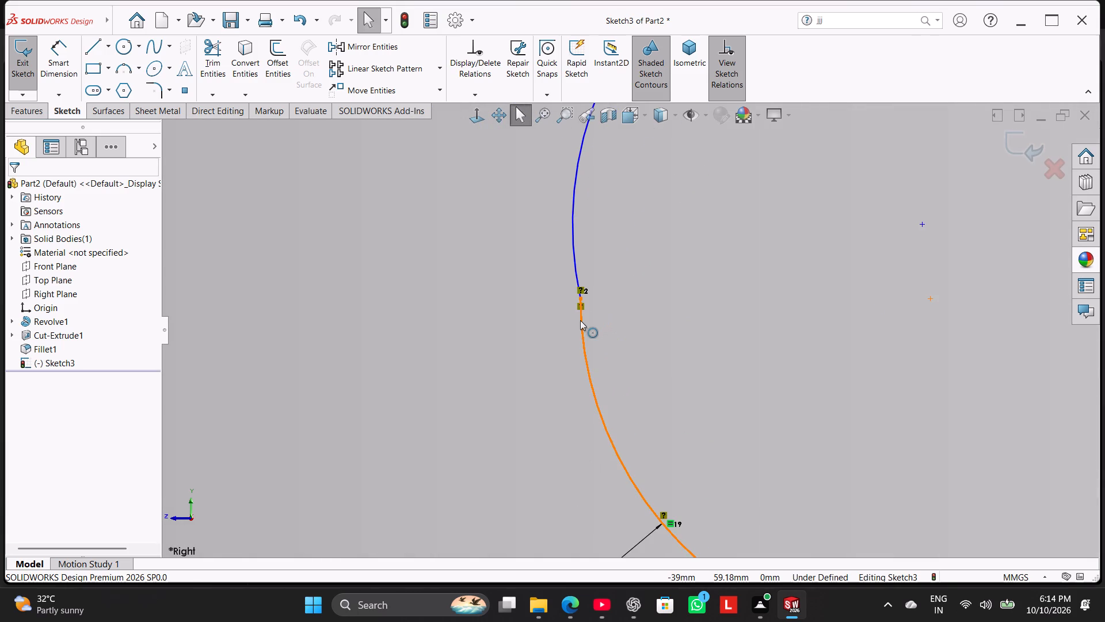
{"action": "left_click", "coordinate": [580, 320], "text": "ctrl"}
{"action": "left_click", "coordinate": [574, 261], "text": "ctrl"}
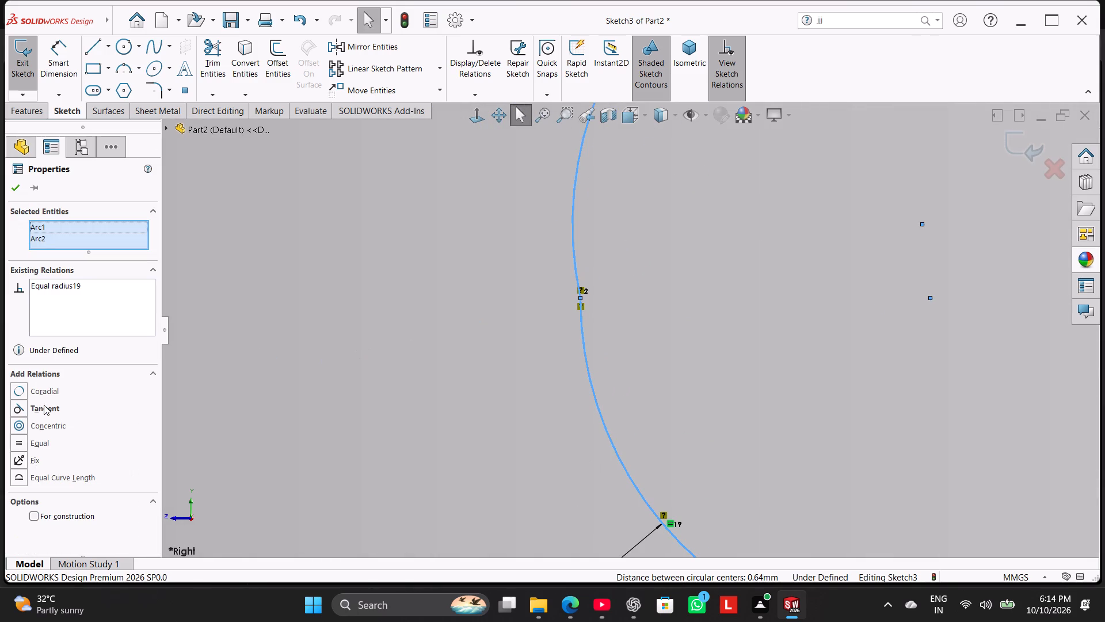
{"action": "left_click", "coordinate": [42, 407]}
{"action": "scroll", "coordinate": [254, 368], "scroll_direction": "up", "scroll_amount": 7}
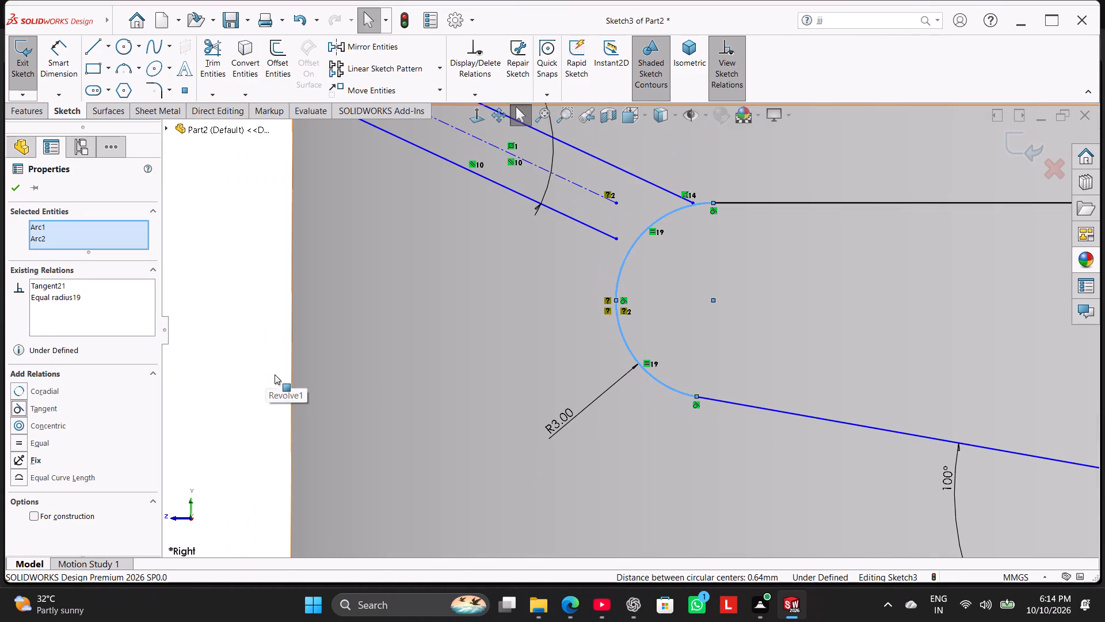
{"action": "left_click", "coordinate": [219, 371]}
Extend the lower slanted passage line's inner end onto the upper fillet arc so the two are coincident.
{"action": "scroll", "coordinate": [734, 324], "scroll_direction": "up", "scroll_amount": 3}
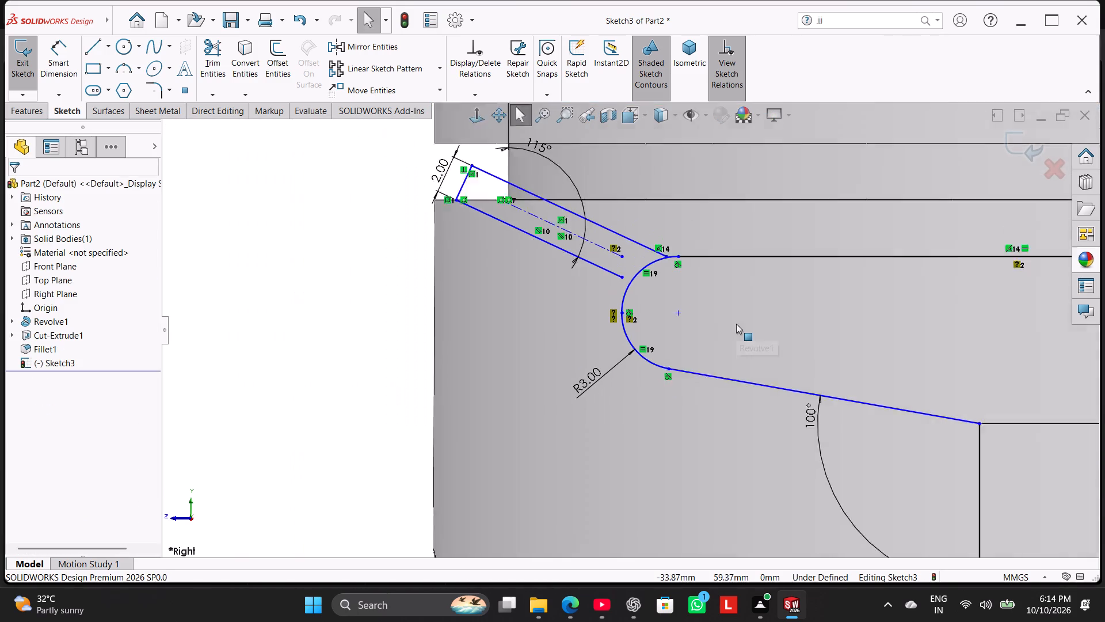
{"action": "scroll", "coordinate": [736, 324], "scroll_direction": "up", "scroll_amount": 5}
{"action": "scroll", "coordinate": [717, 293], "scroll_direction": "down", "scroll_amount": 4}
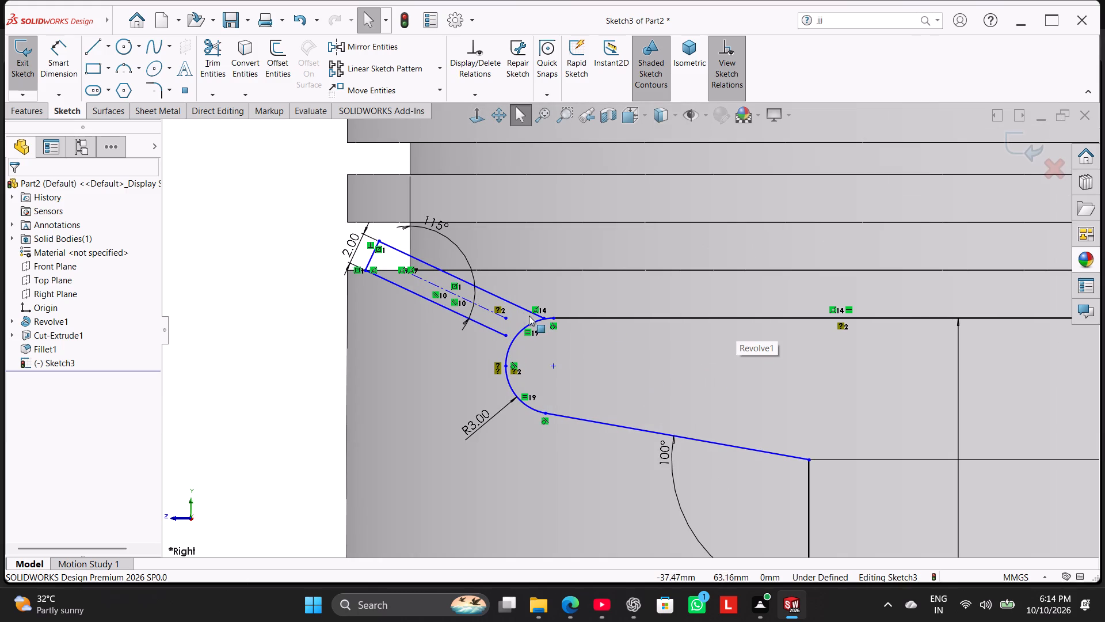
{"action": "scroll", "coordinate": [496, 335], "scroll_direction": "down", "scroll_amount": 5}
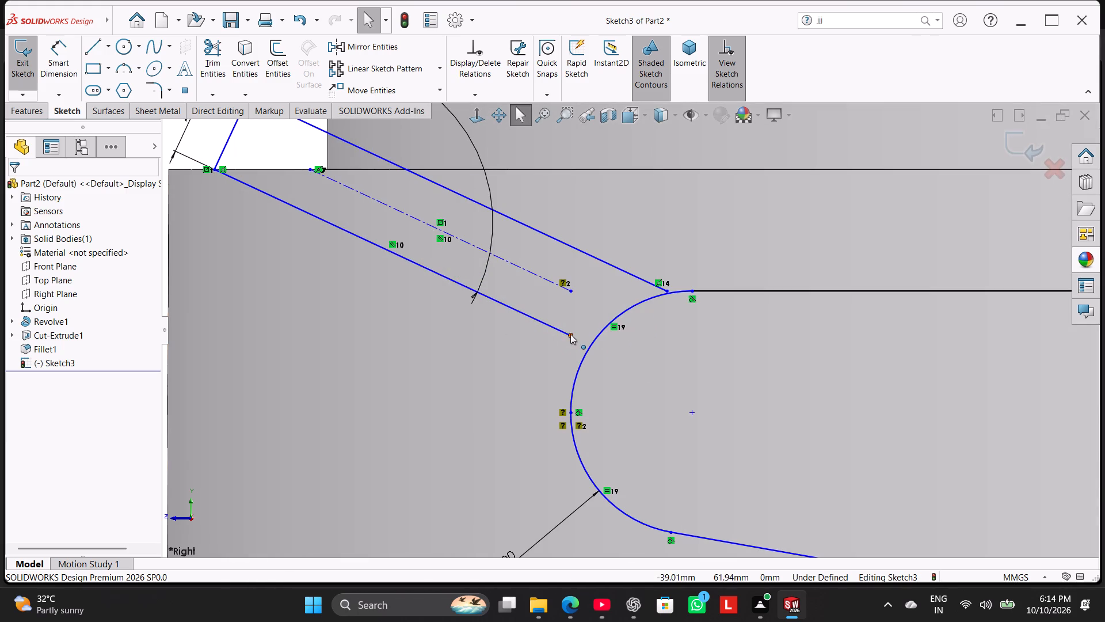
{"action": "left_click_drag", "start_coordinate": [570, 334], "coordinate": [592, 345]}
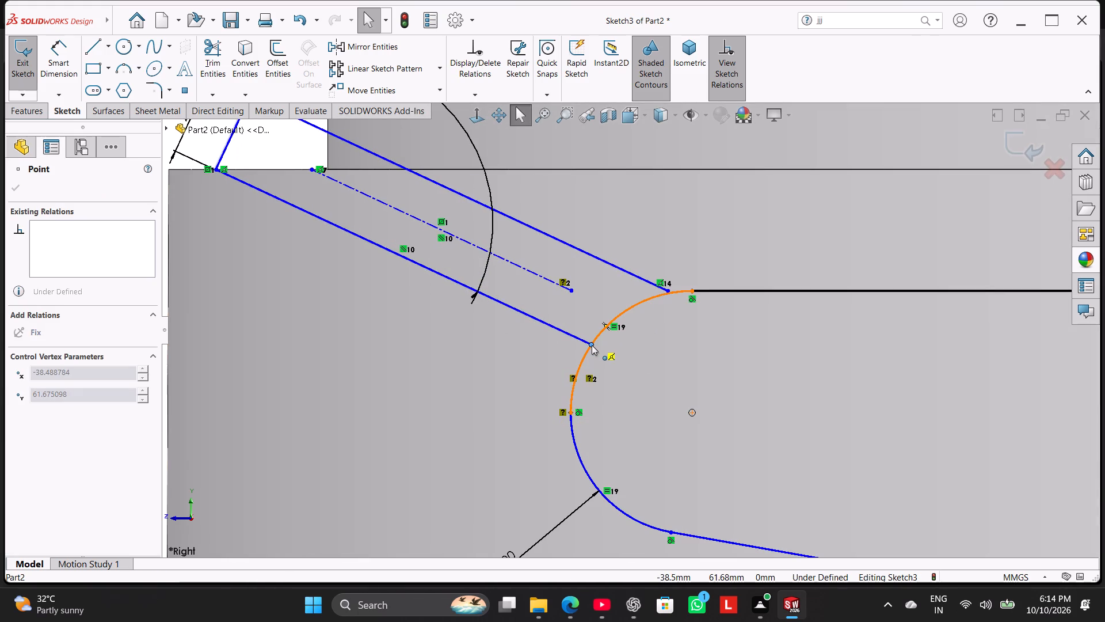
{"action": "left_click_drag", "start_coordinate": [592, 345], "coordinate": [589, 346]}
{"action": "scroll", "coordinate": [521, 339], "scroll_direction": "up", "scroll_amount": 3}
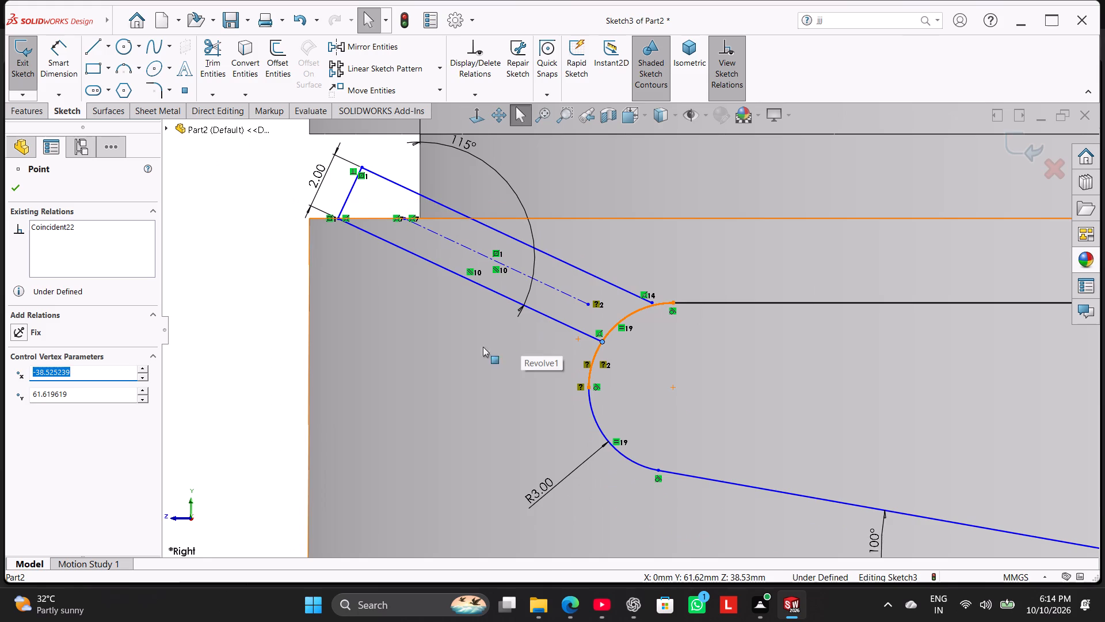
{"action": "left_click", "coordinate": [275, 347]}
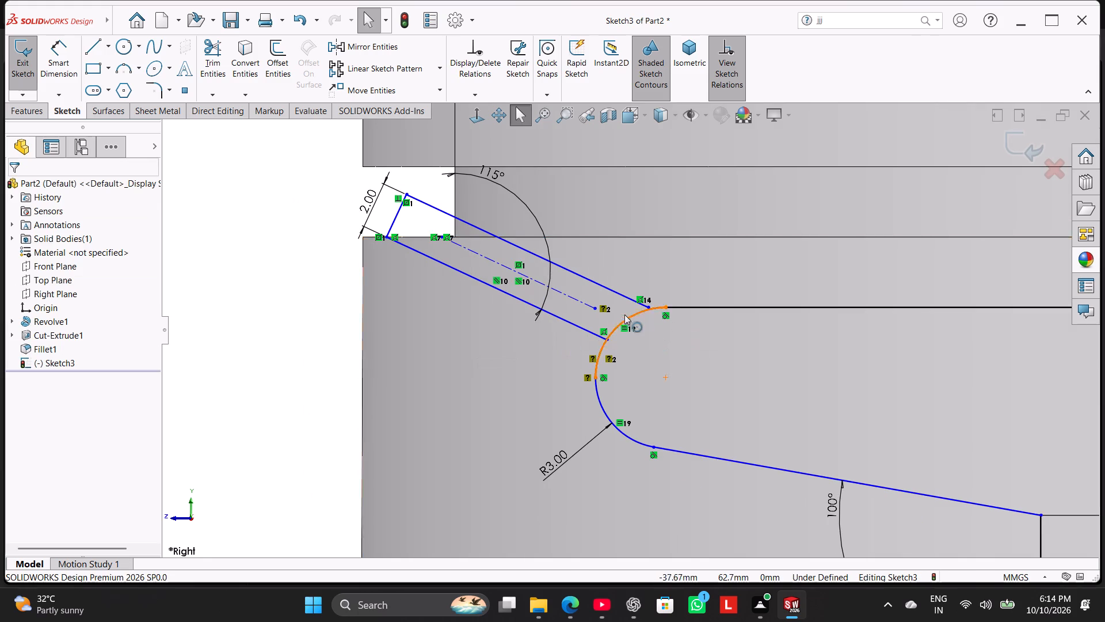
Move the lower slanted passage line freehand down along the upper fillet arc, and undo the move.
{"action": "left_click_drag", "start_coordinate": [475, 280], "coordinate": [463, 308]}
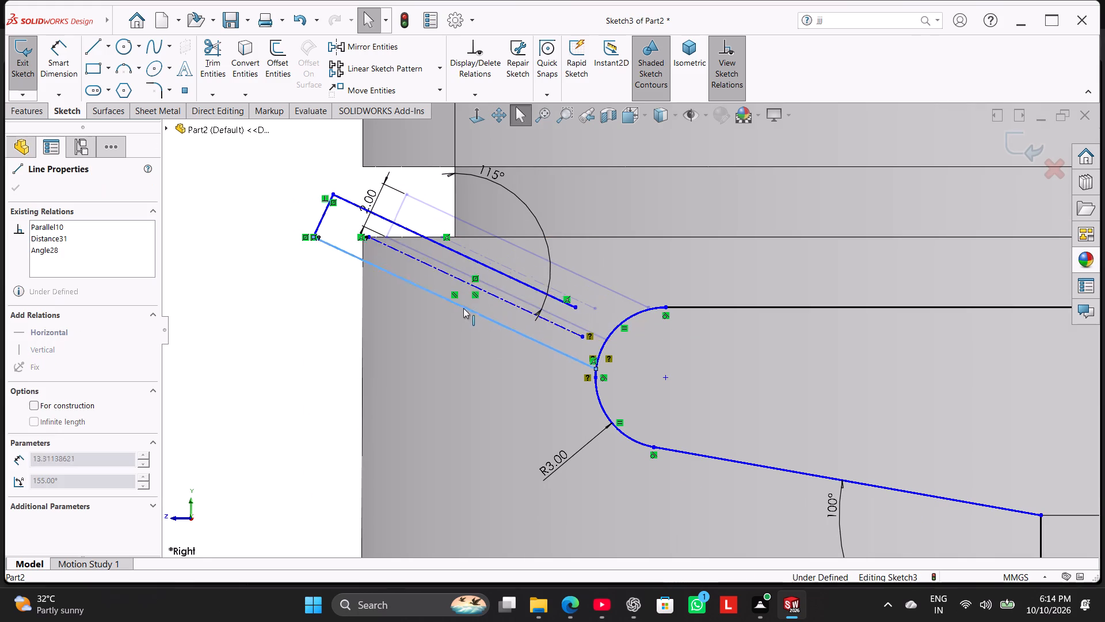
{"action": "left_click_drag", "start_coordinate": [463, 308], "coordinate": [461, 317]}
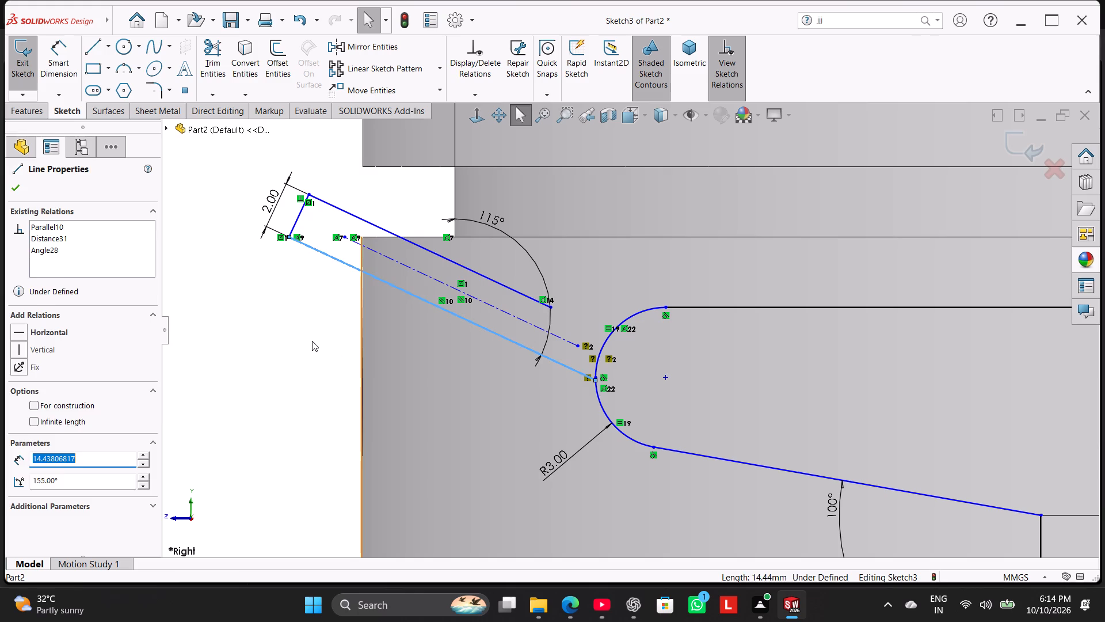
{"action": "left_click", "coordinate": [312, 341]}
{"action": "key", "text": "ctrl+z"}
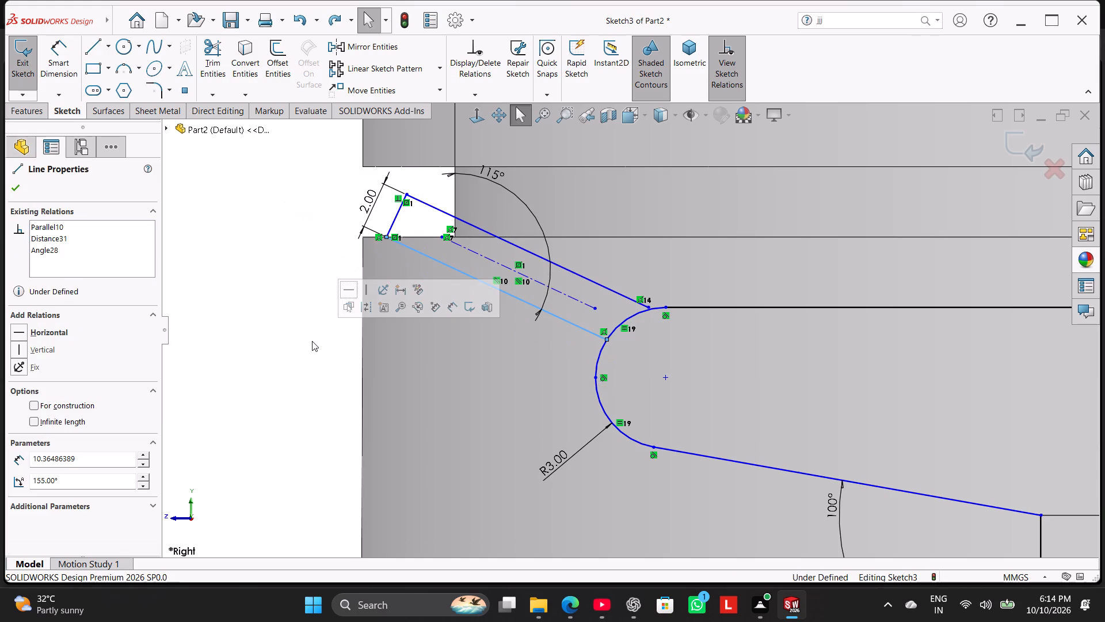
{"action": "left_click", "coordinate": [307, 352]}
Extend the slanted passage's centerline so its inner end is coincident with the upper fillet arc.
{"action": "scroll", "coordinate": [607, 265], "scroll_direction": "down", "scroll_amount": 3}
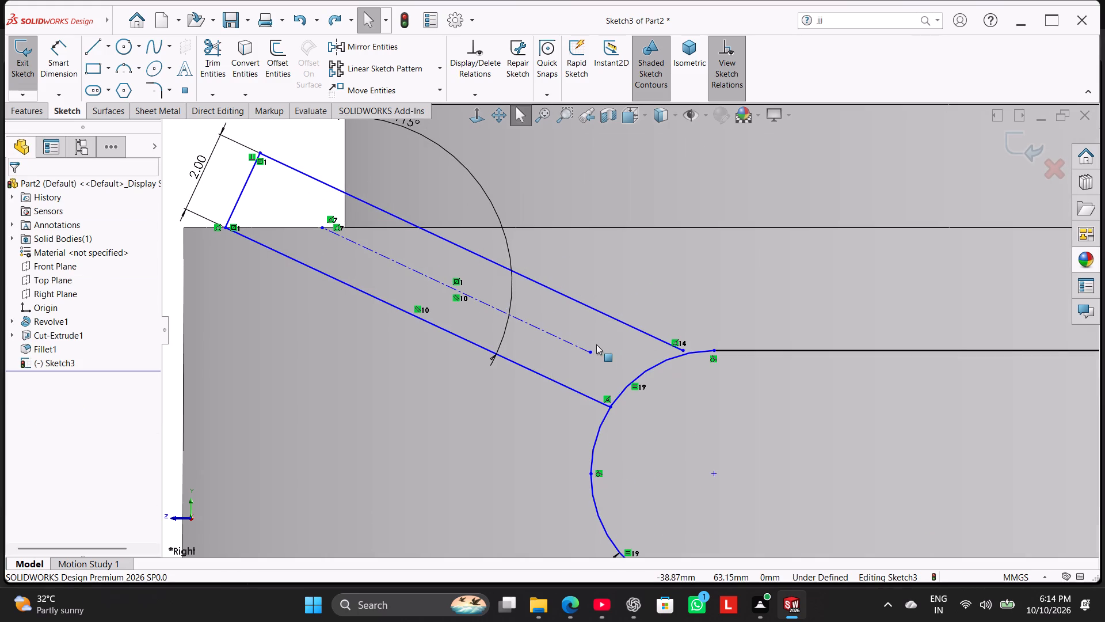
{"action": "left_click_drag", "start_coordinate": [589, 355], "coordinate": [627, 361]}
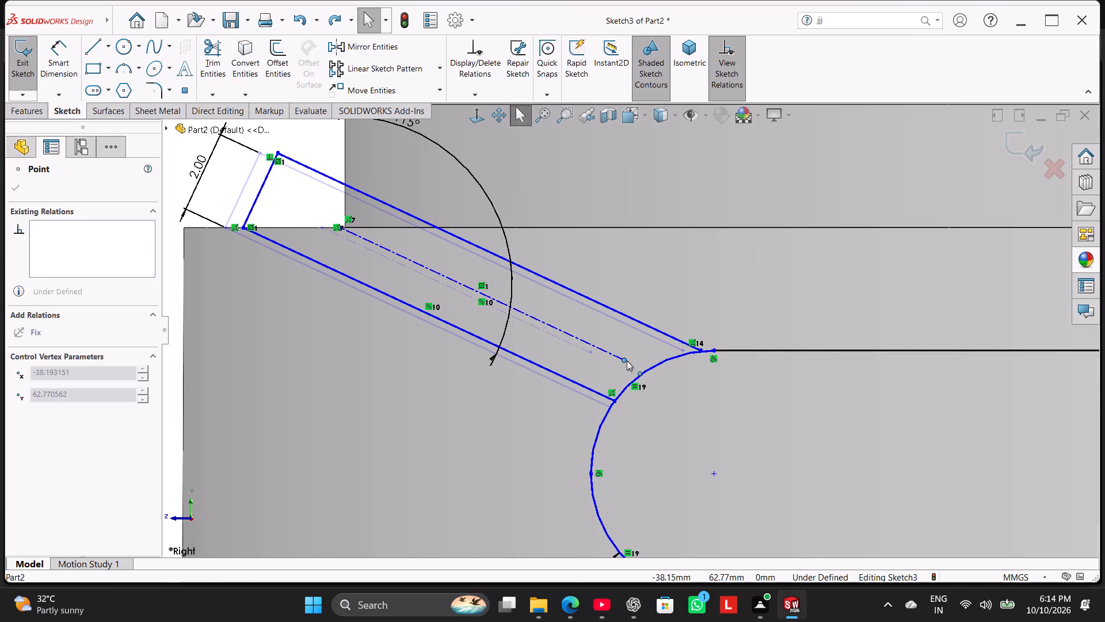
{"action": "left_click_drag", "start_coordinate": [627, 361], "coordinate": [643, 372]}
{"action": "scroll", "coordinate": [333, 443], "scroll_direction": "up", "scroll_amount": 2}
{"action": "left_click", "coordinate": [251, 390]}
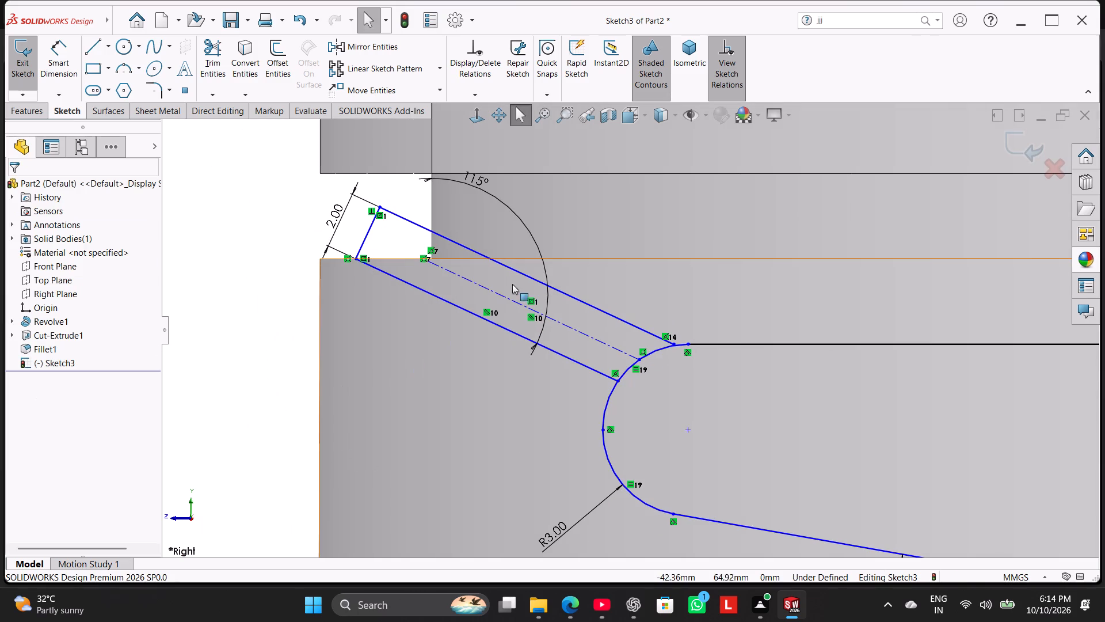
Reposition the slanted passage freehand along the groove edge so its lower line starts just inside the piston's outer corner.
{"action": "left_click_drag", "start_coordinate": [520, 338], "coordinate": [520, 337]}
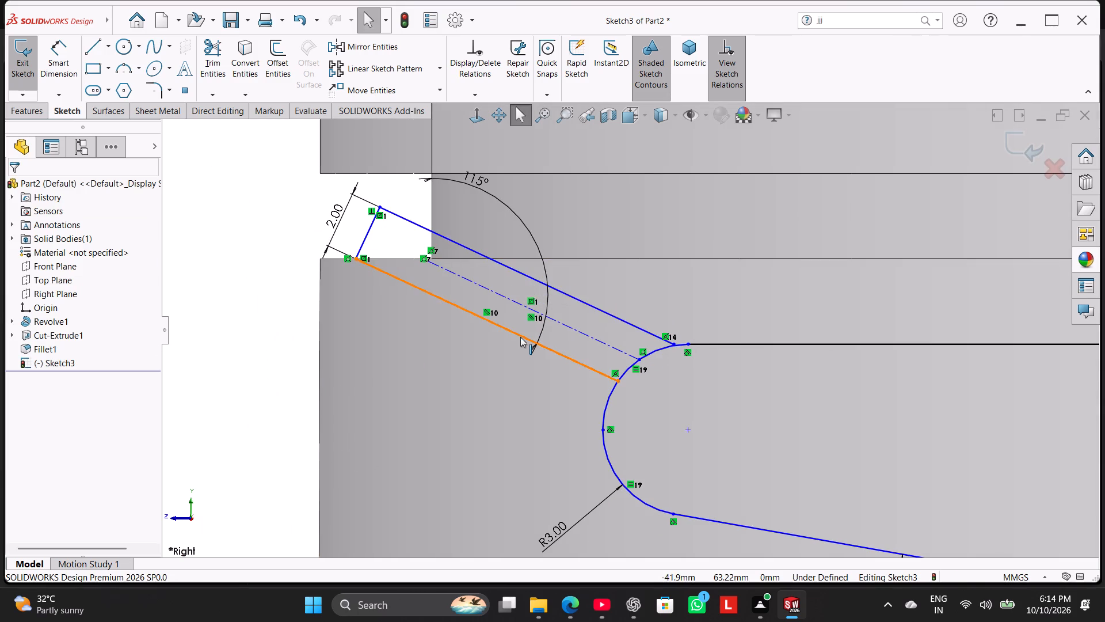
{"action": "left_click_drag", "start_coordinate": [520, 337], "coordinate": [514, 331]}
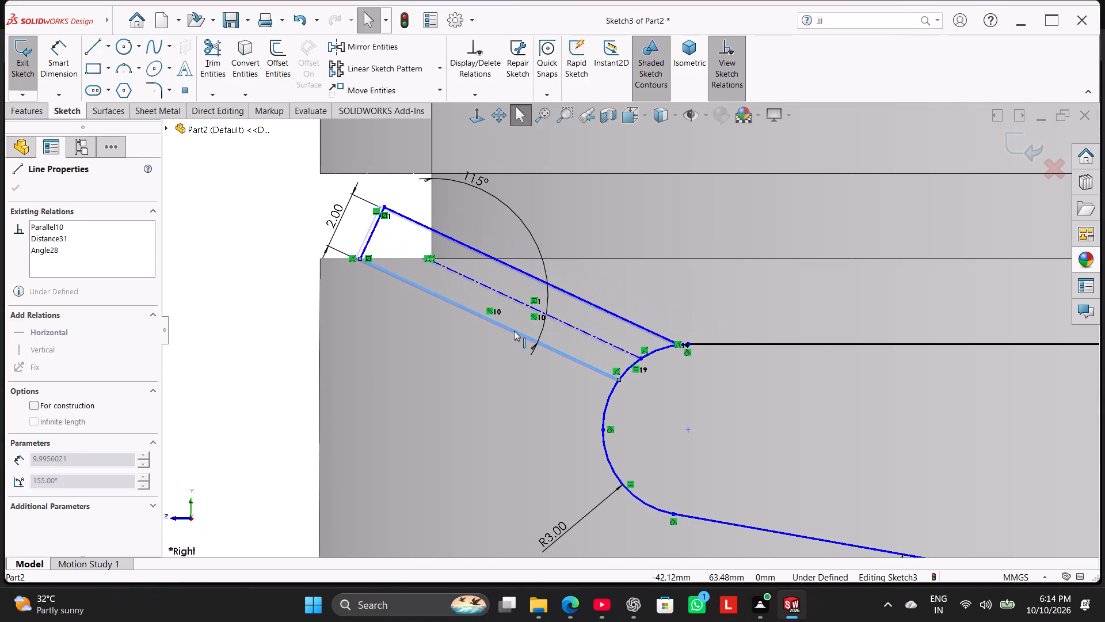
{"action": "left_click_drag", "start_coordinate": [514, 331], "coordinate": [502, 352]}
{"action": "left_click", "coordinate": [284, 367]}
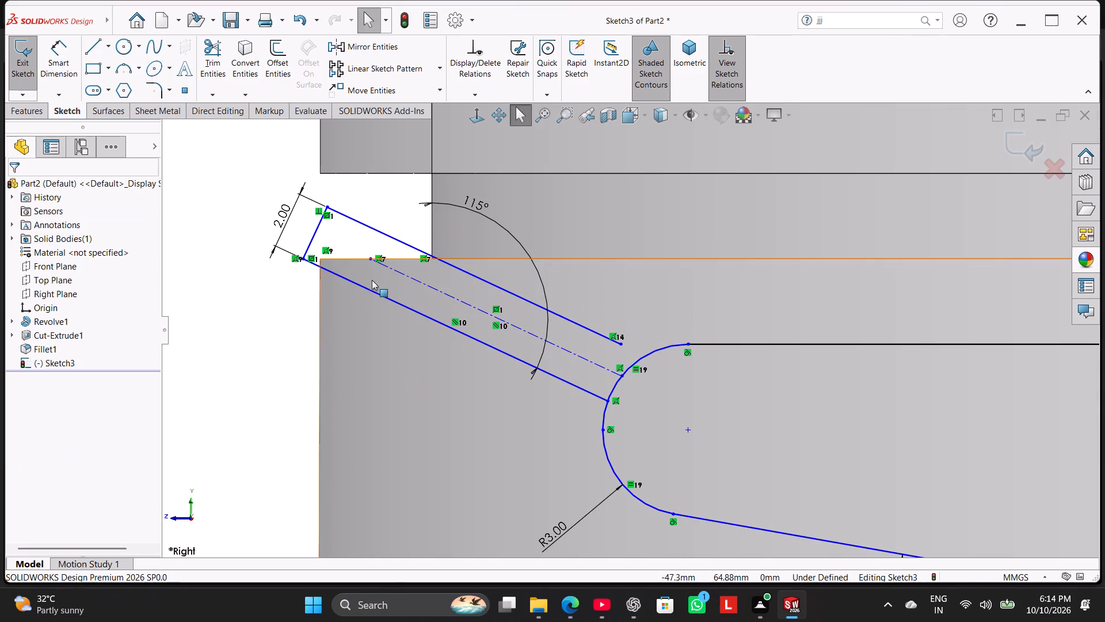
{"action": "scroll", "coordinate": [374, 276], "scroll_direction": "down", "scroll_amount": 5}
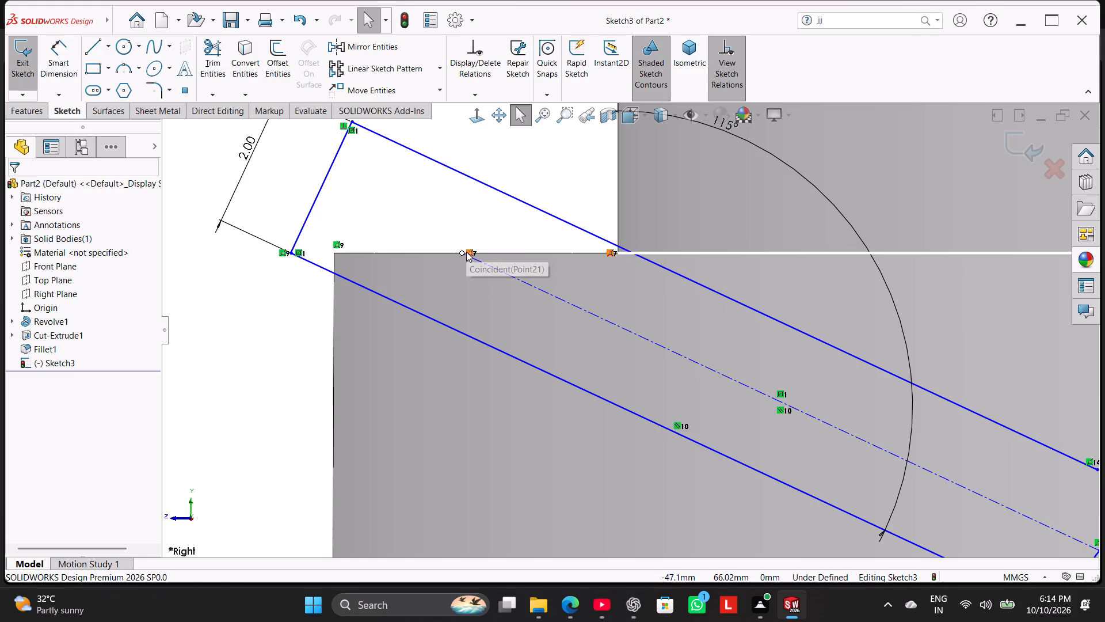
{"action": "left_click", "coordinate": [462, 252], "text": "ctrl"}
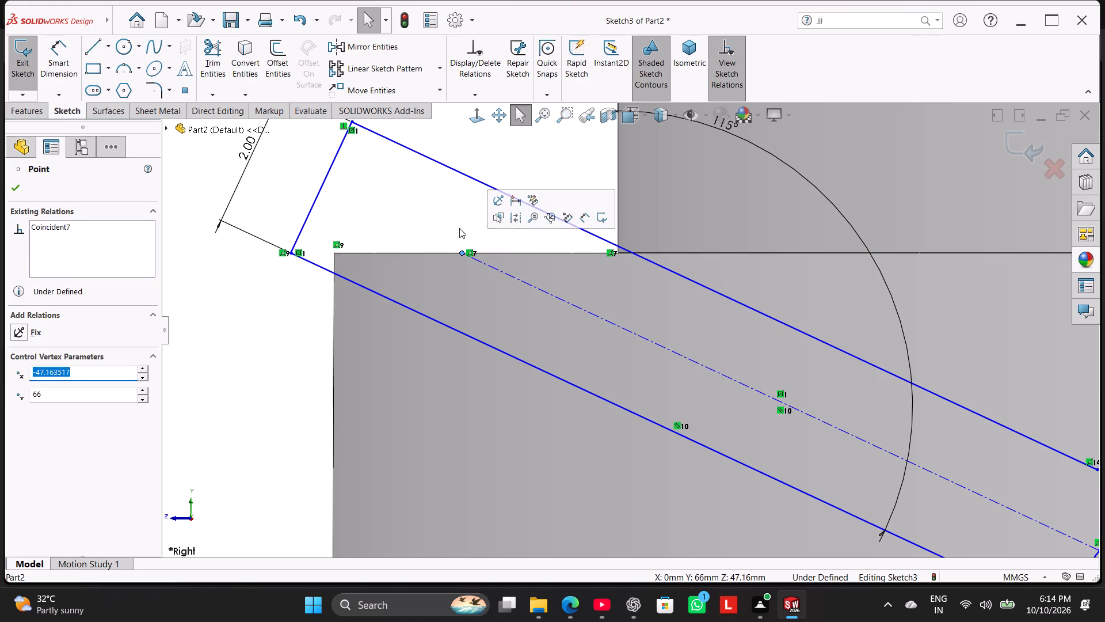
{"action": "left_click", "coordinate": [459, 227]}
{"action": "left_click_drag", "start_coordinate": [504, 273], "coordinate": [544, 258]}
{"action": "left_click", "coordinate": [490, 218]}
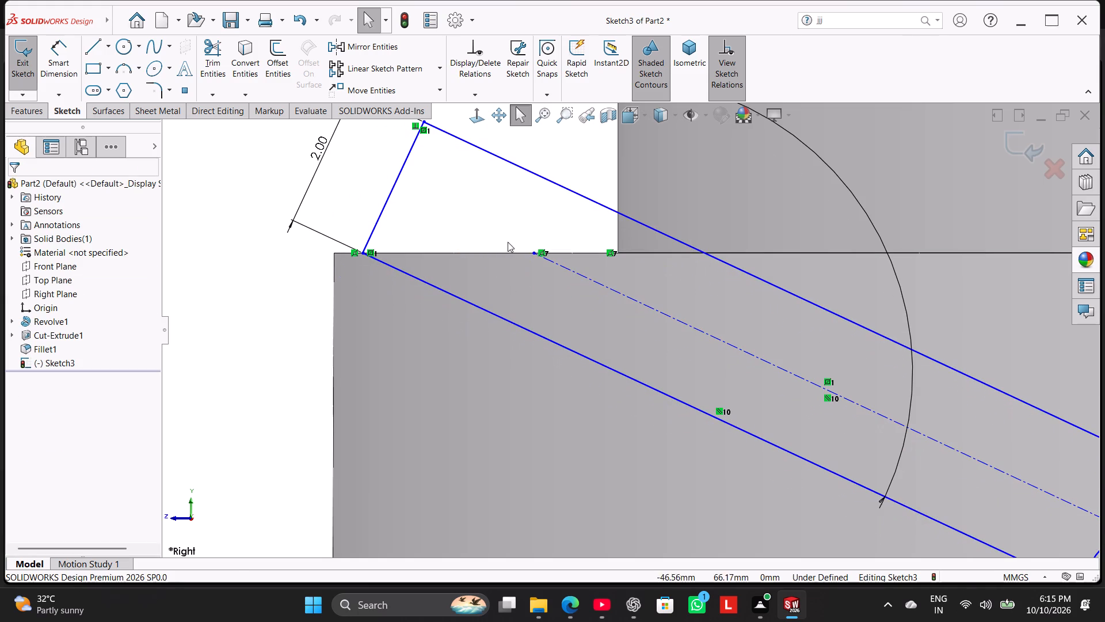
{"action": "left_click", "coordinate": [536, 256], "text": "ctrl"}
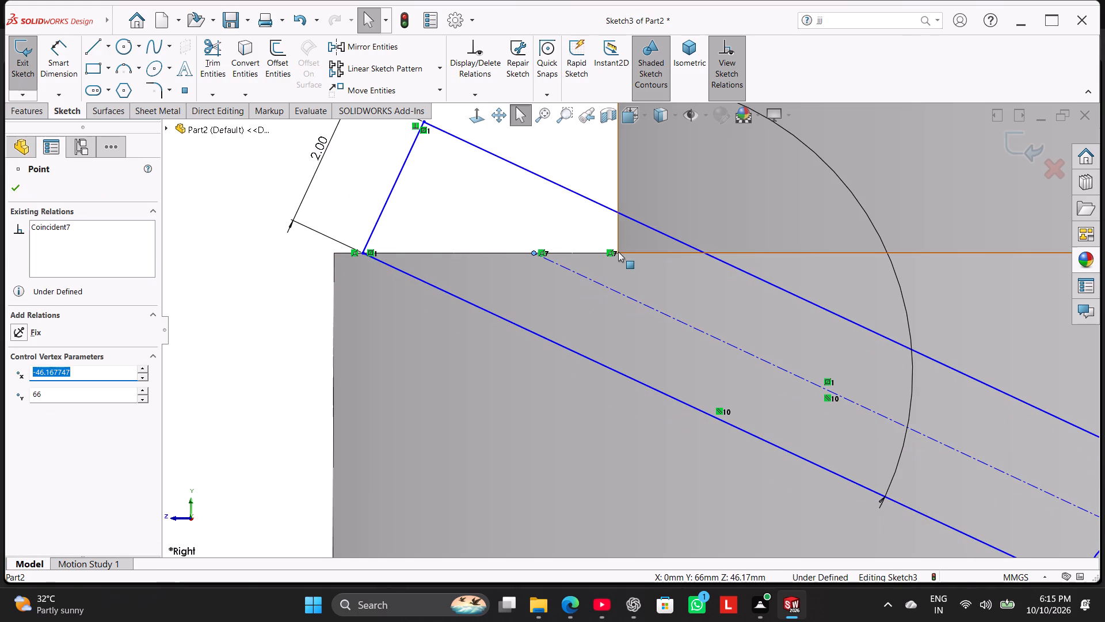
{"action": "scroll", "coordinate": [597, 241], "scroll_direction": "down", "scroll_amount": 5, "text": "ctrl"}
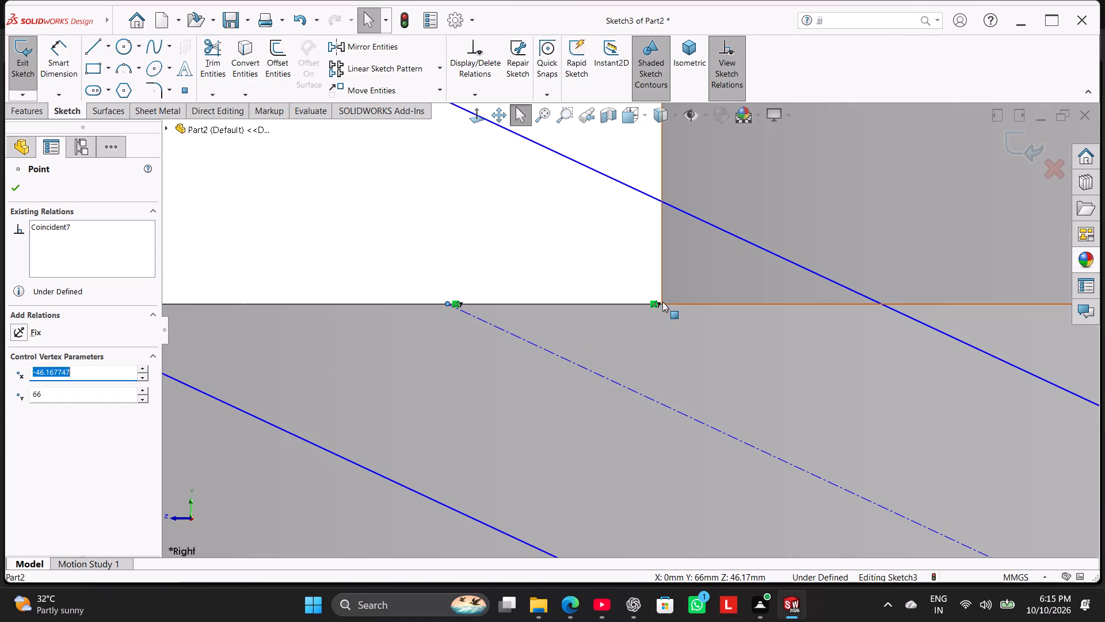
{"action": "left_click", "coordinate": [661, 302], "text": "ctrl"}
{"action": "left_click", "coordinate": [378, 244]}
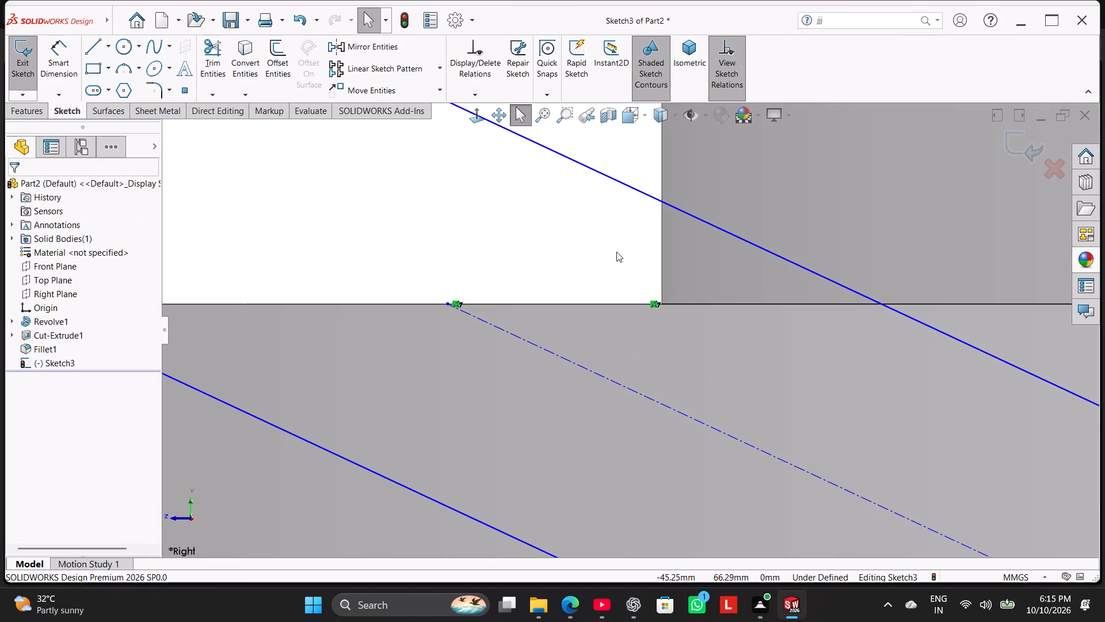
Turn on a section view of the piston through the Right Plane at 0 mm offset.
{"action": "scroll", "coordinate": [616, 251], "scroll_direction": "up", "scroll_amount": 8}
{"action": "left_click", "coordinate": [609, 119]}
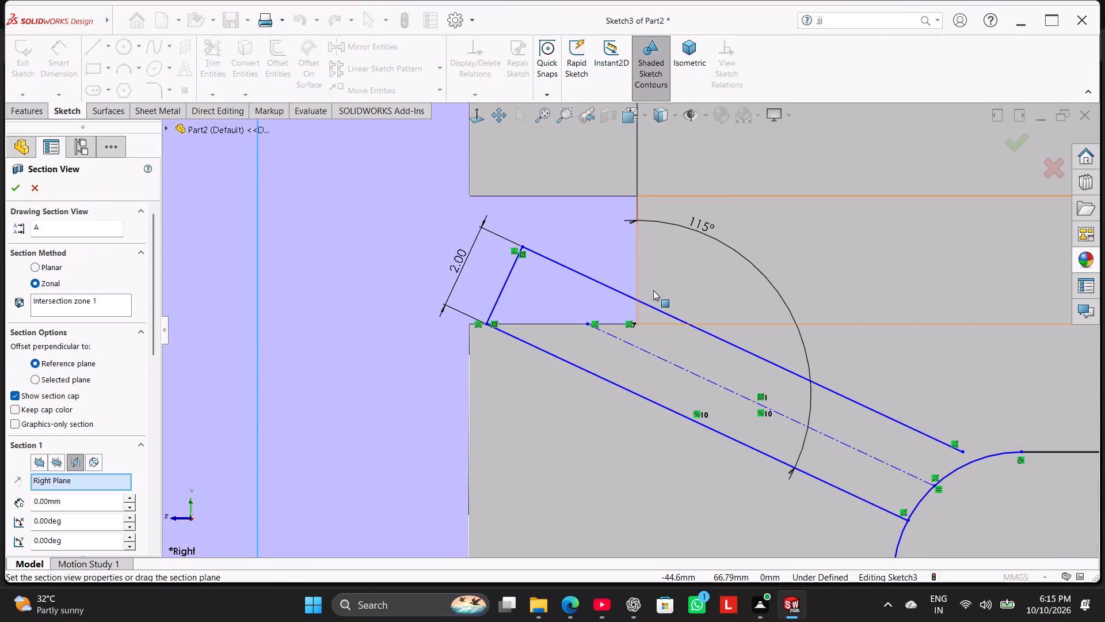
{"action": "scroll", "coordinate": [650, 297], "scroll_direction": "down", "scroll_amount": 7}
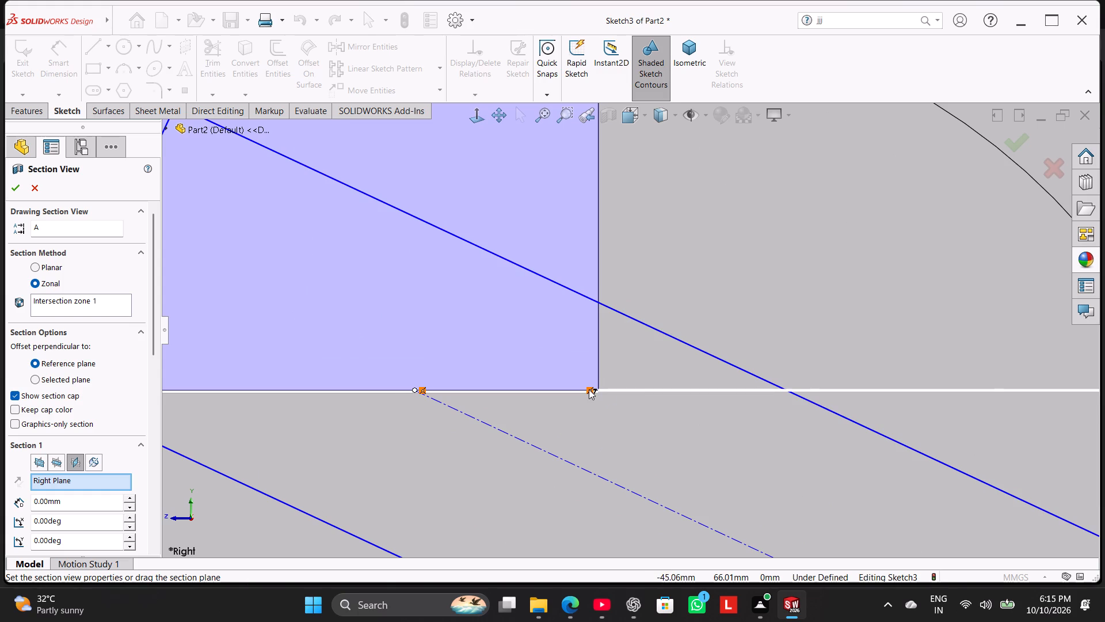
{"action": "left_click_drag", "start_coordinate": [589, 389], "coordinate": [571, 352]}
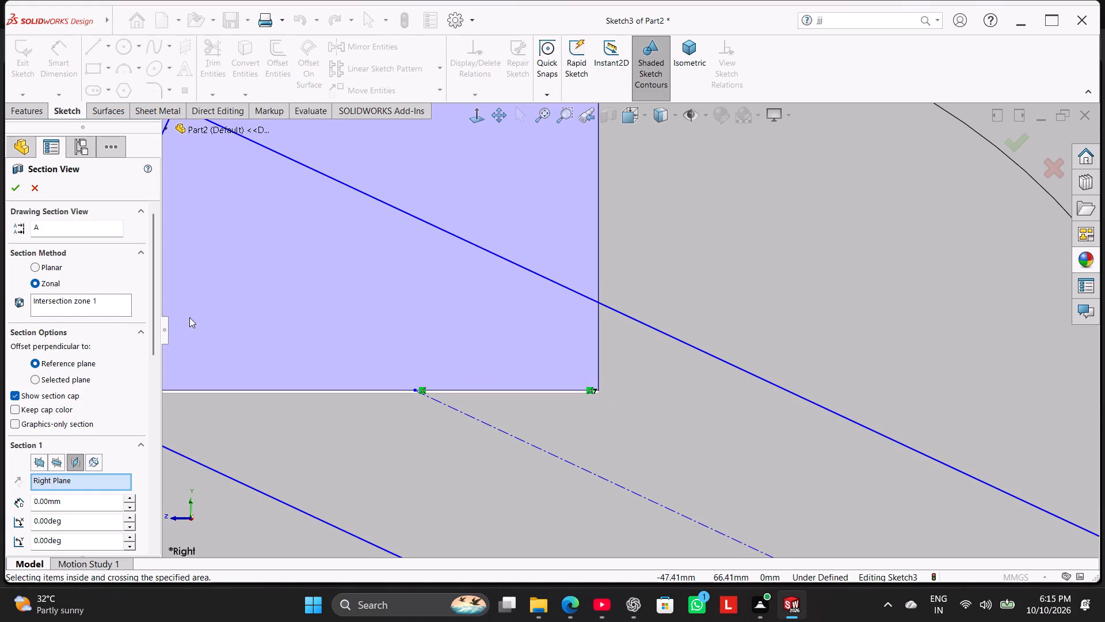
{"action": "left_click", "coordinate": [10, 180]}
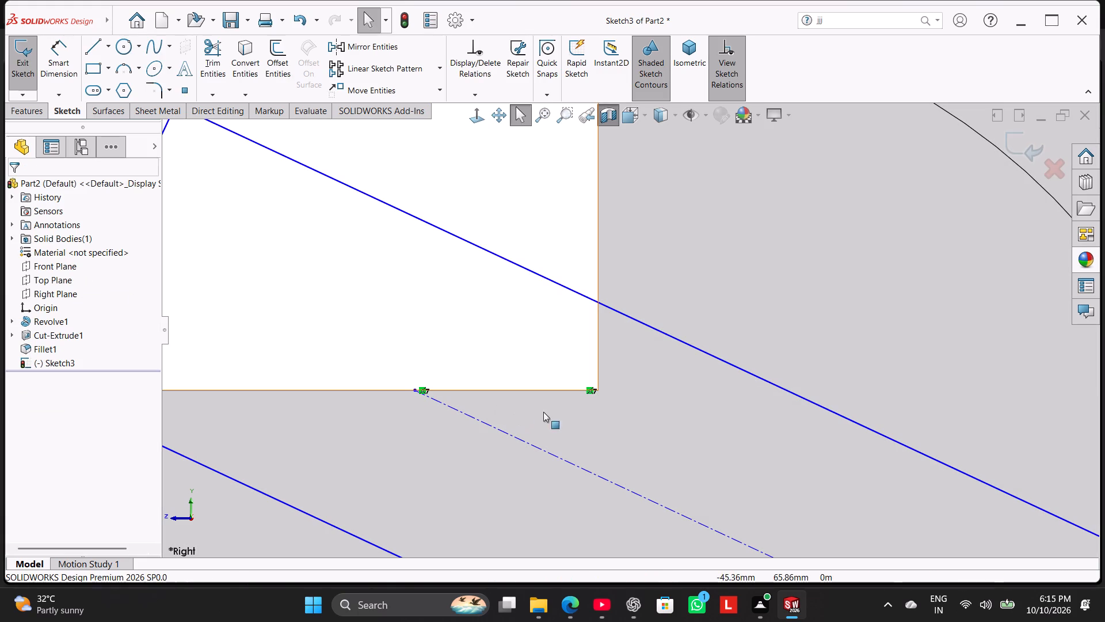
Move the slanted passage centerline's outer end along the groove edge onto the groove's inner corner, making it coincident.
{"action": "right_click", "coordinate": [592, 389]}
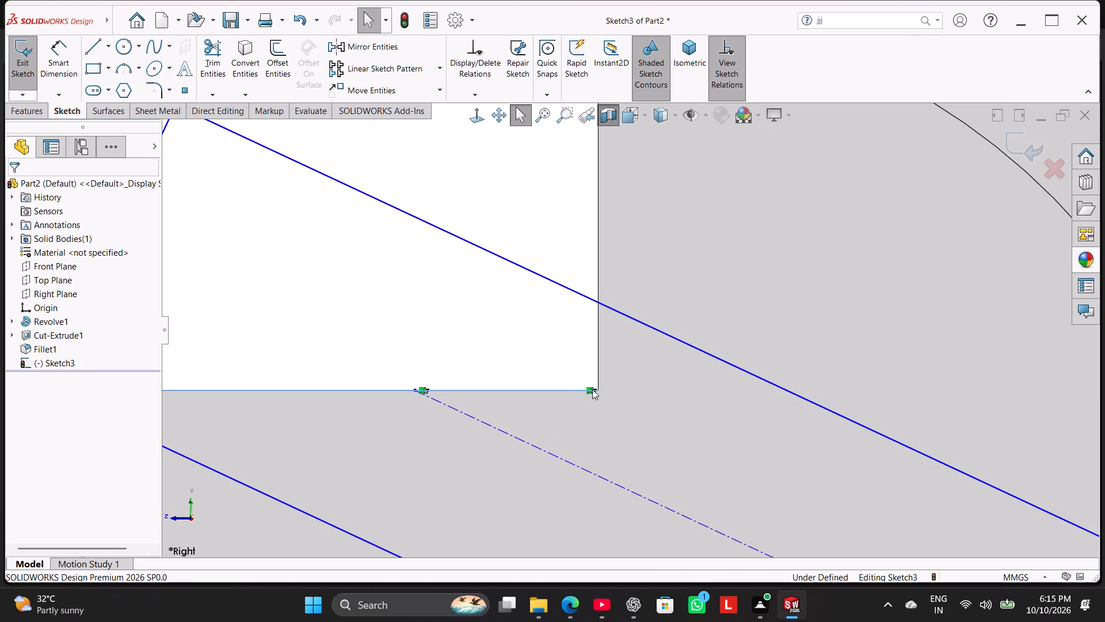
{"action": "left_click", "coordinate": [529, 337]}
{"action": "left_click_drag", "start_coordinate": [416, 392], "coordinate": [545, 407]}
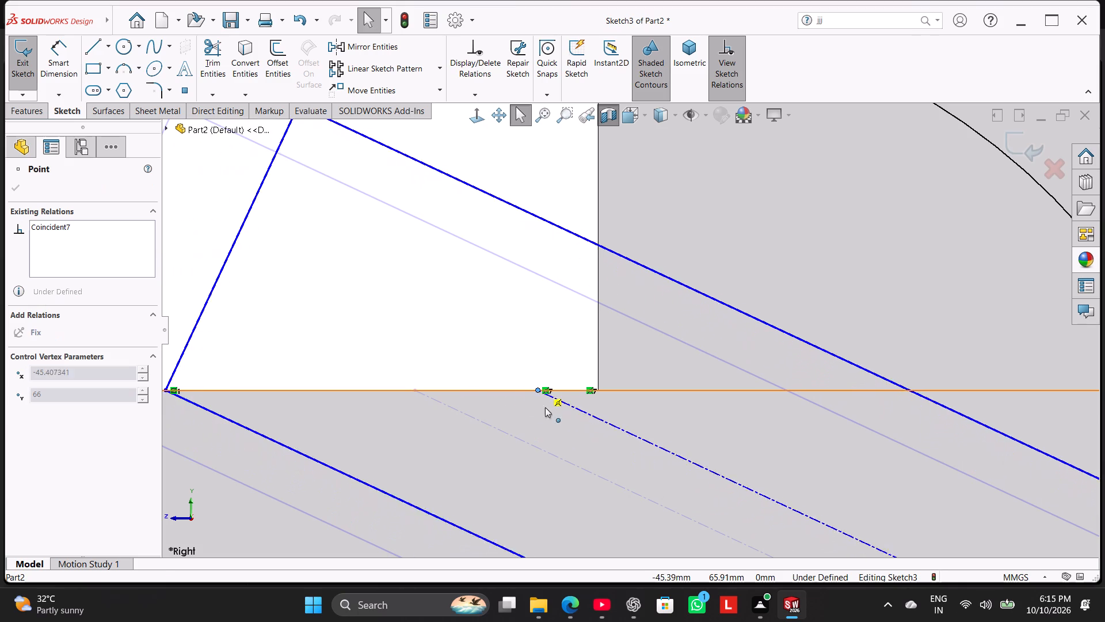
{"action": "left_click_drag", "start_coordinate": [545, 407], "coordinate": [596, 419]}
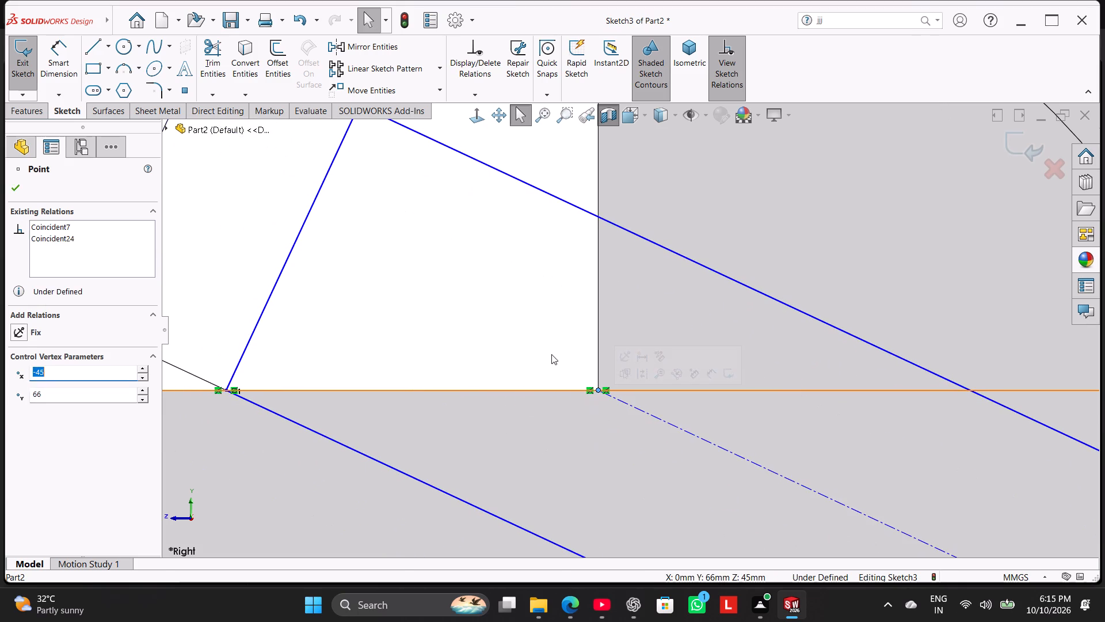
{"action": "left_click", "coordinate": [550, 352]}
{"action": "scroll", "coordinate": [638, 427], "scroll_direction": "up", "scroll_amount": 9}
{"action": "scroll", "coordinate": [784, 474], "scroll_direction": "down", "scroll_amount": 2}
{"action": "scroll", "coordinate": [784, 474], "scroll_direction": "up", "scroll_amount": 2}
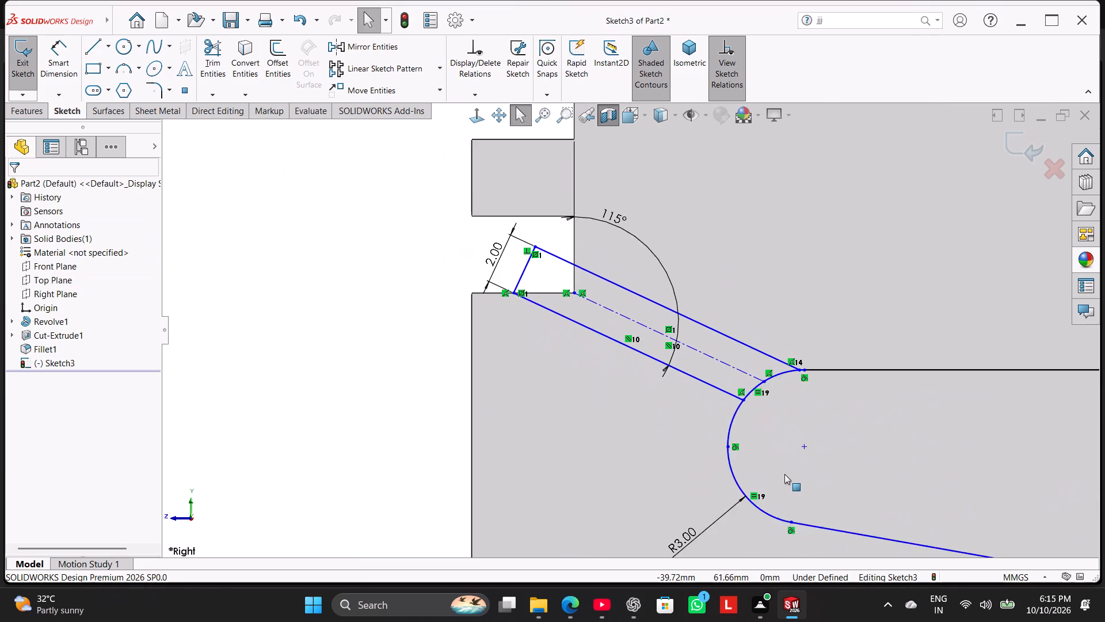
{"action": "scroll", "coordinate": [784, 474], "scroll_direction": "up", "scroll_amount": 2}
{"action": "left_click", "coordinate": [382, 363]}
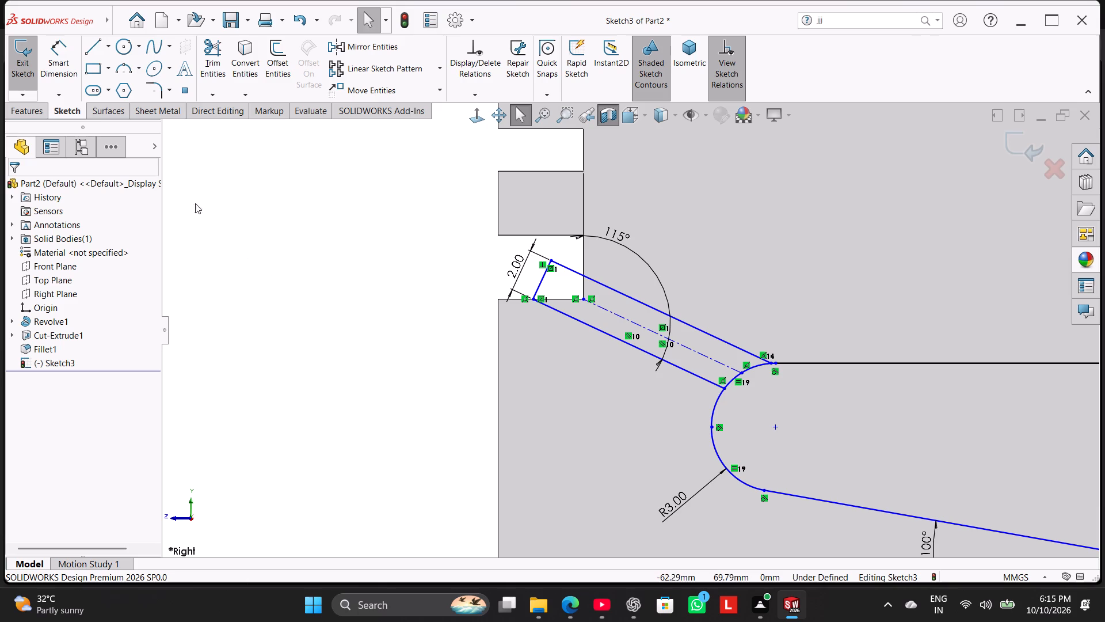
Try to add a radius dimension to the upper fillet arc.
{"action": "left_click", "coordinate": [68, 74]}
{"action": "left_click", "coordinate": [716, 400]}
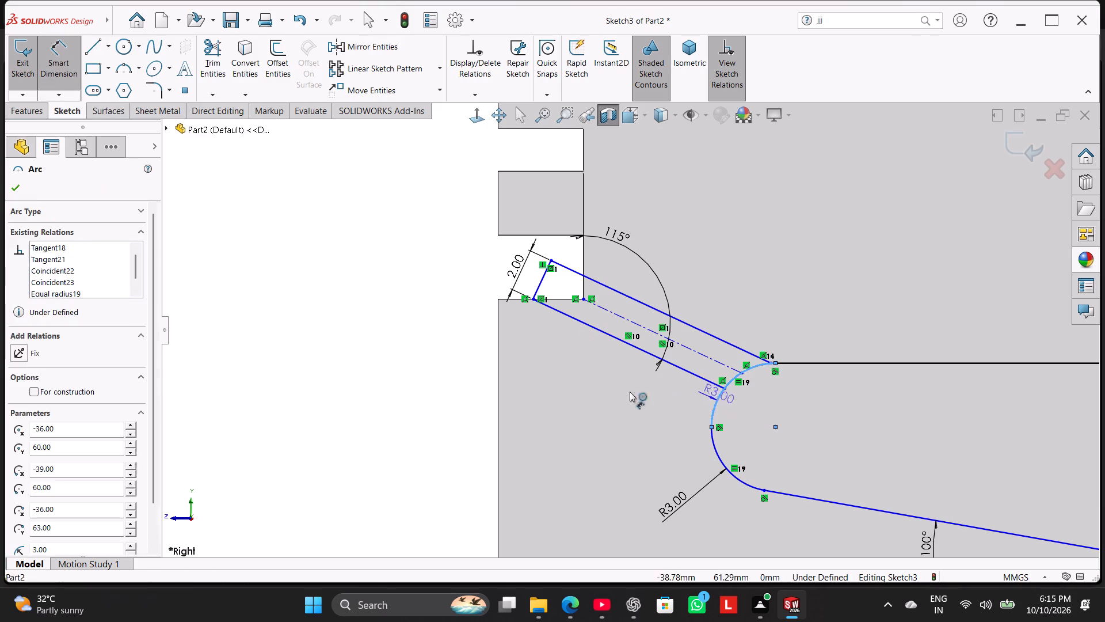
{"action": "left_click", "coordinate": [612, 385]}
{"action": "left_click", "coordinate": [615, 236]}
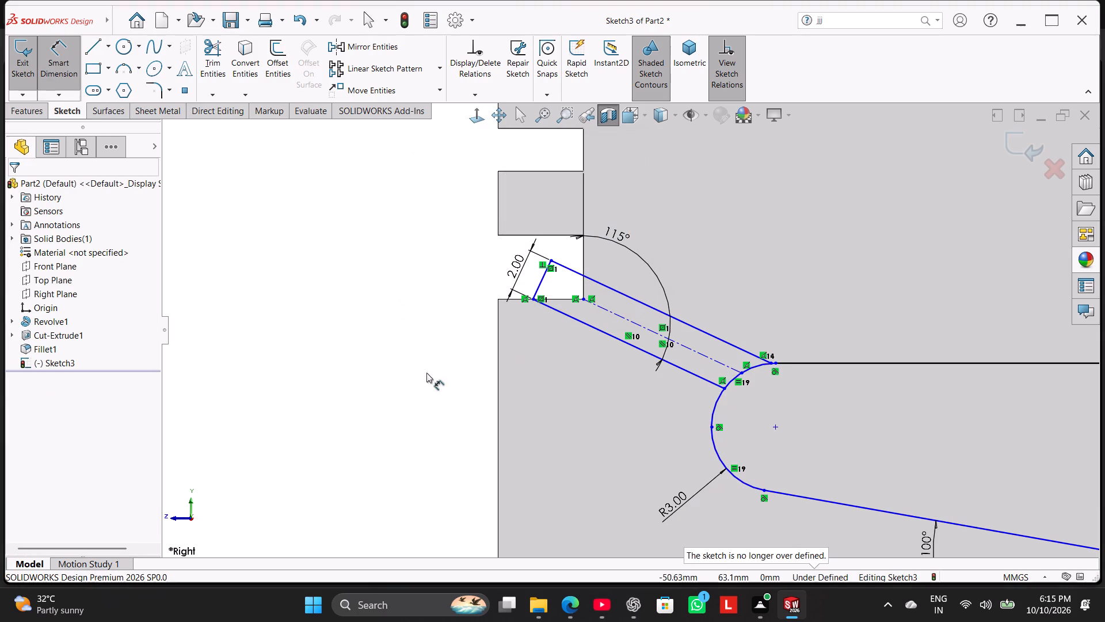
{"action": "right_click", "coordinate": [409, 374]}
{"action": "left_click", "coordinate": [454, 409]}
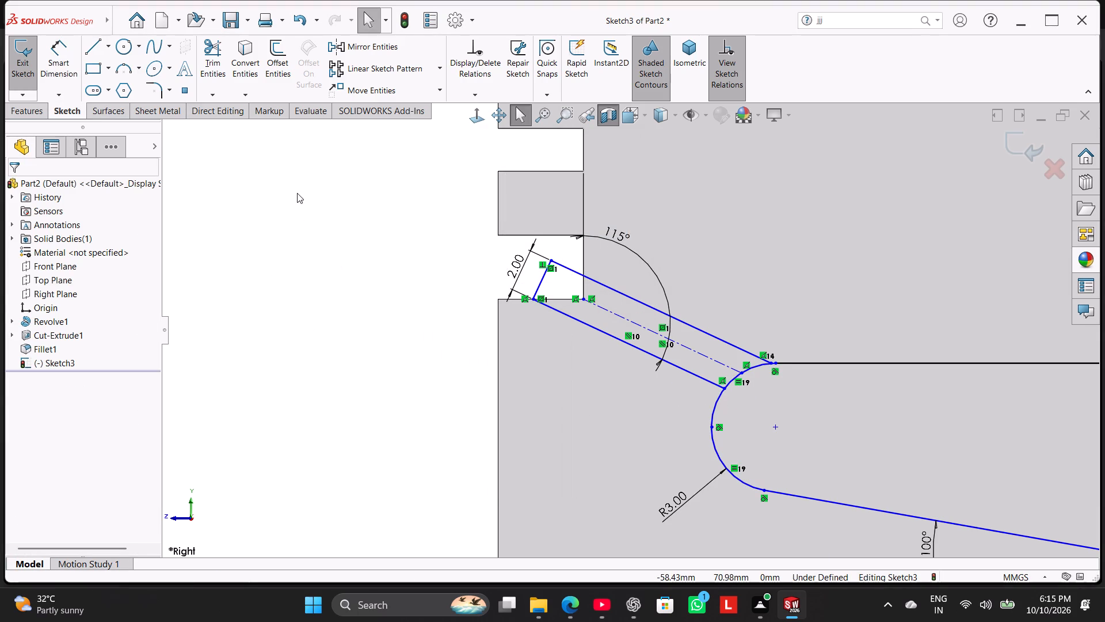
Move the upper slanted passage line's inner end onto the point where the upper fillet arc meets the horizontal line.
{"action": "scroll", "coordinate": [714, 320], "scroll_direction": "down", "scroll_amount": 7}
{"action": "scroll", "coordinate": [807, 355], "scroll_direction": "down", "scroll_amount": 7}
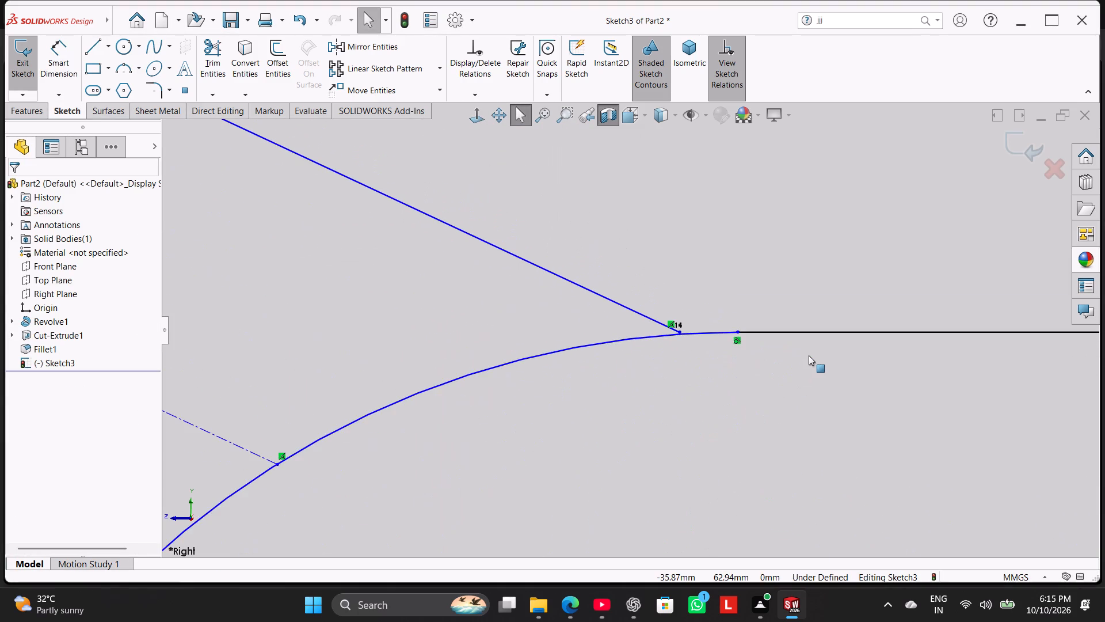
{"action": "scroll", "coordinate": [669, 358], "scroll_direction": "up", "scroll_amount": 5}
{"action": "scroll", "coordinate": [670, 356], "scroll_direction": "down", "scroll_amount": 3}
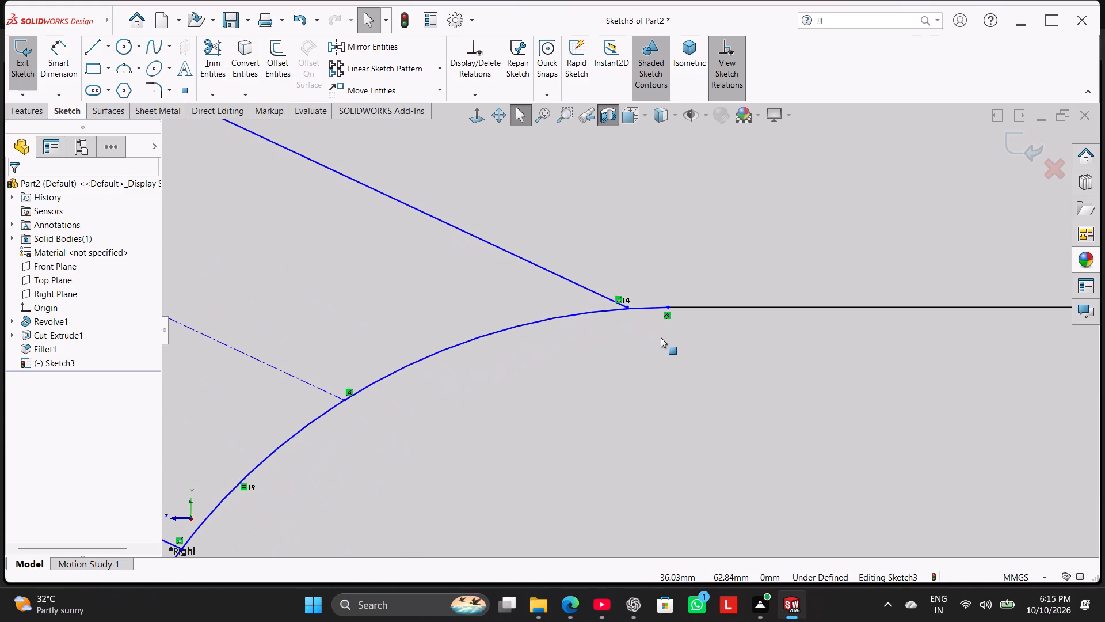
{"action": "scroll", "coordinate": [652, 330], "scroll_direction": "down", "scroll_amount": 9}
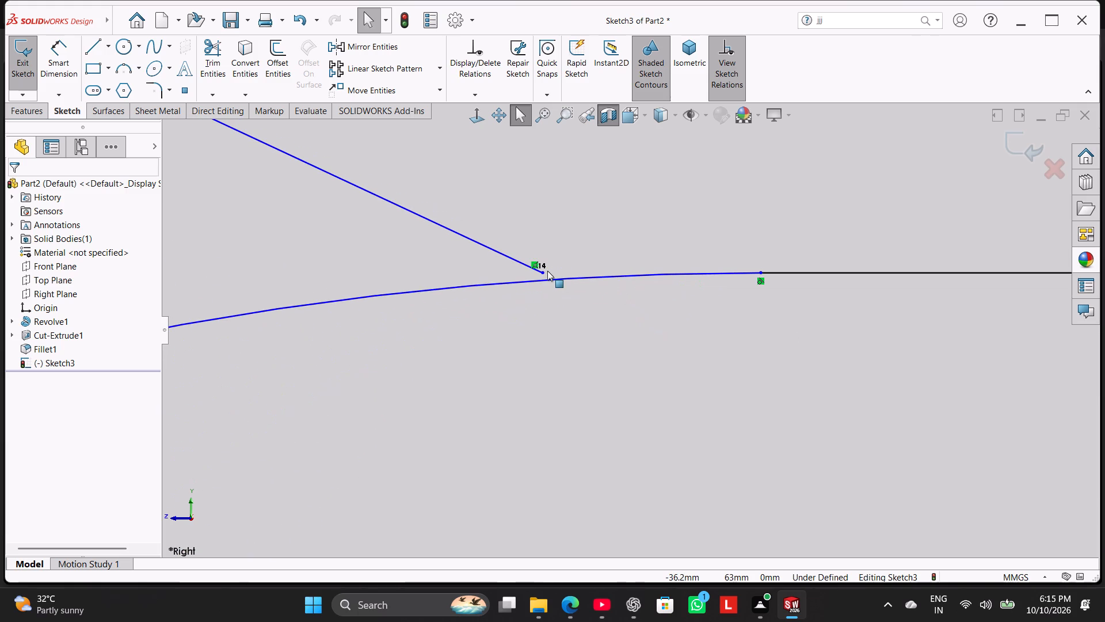
{"action": "left_click_drag", "start_coordinate": [542, 271], "coordinate": [574, 288]}
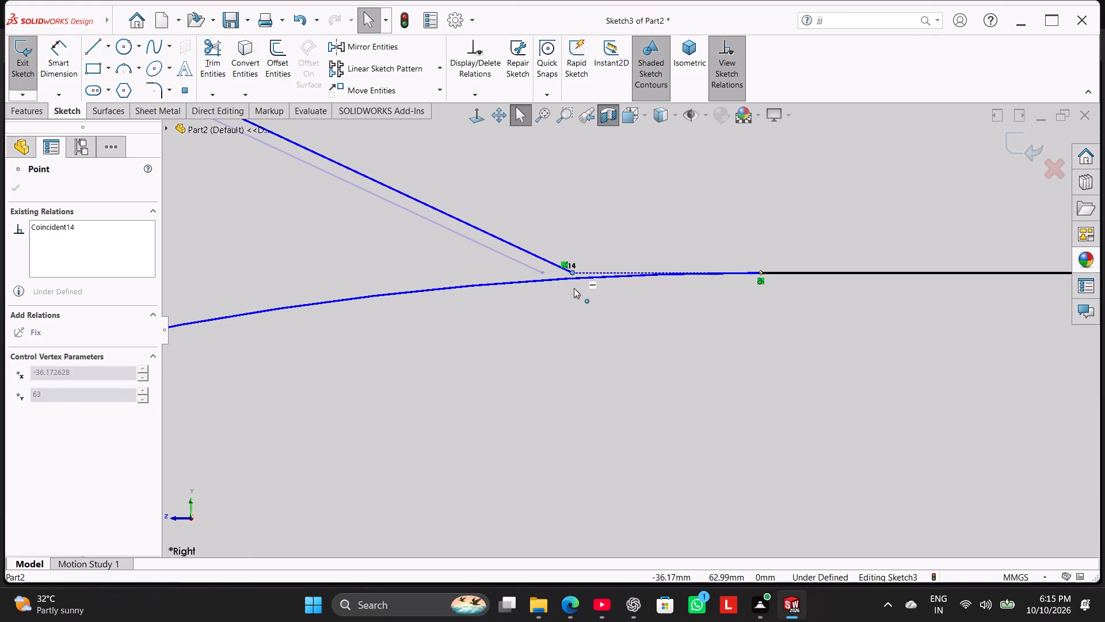
{"action": "left_click_drag", "start_coordinate": [574, 288], "coordinate": [642, 333]}
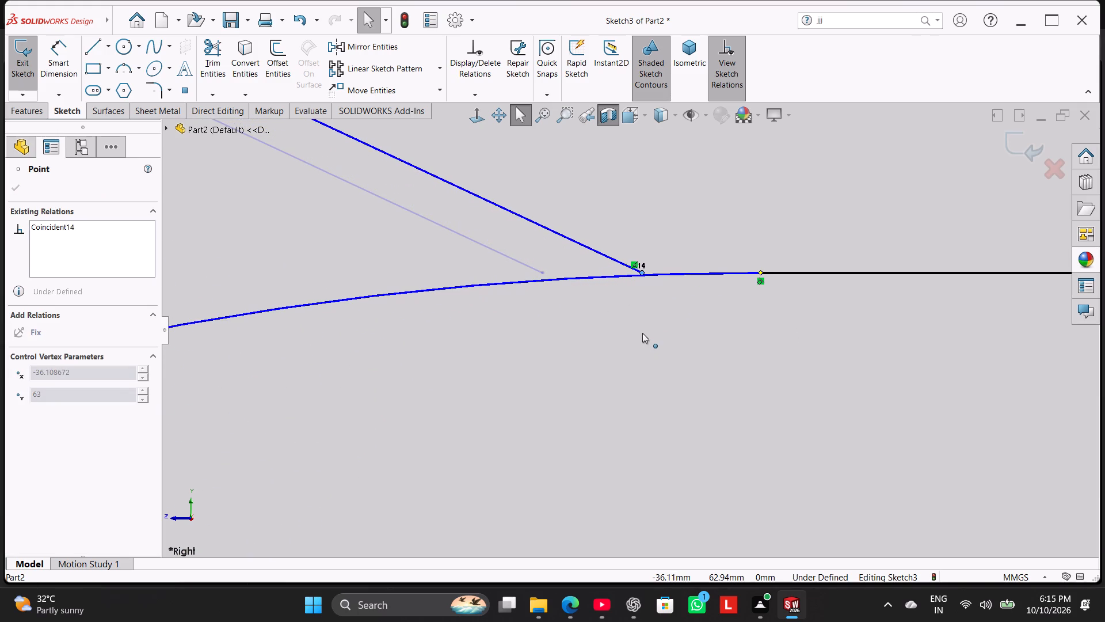
{"action": "left_click_drag", "start_coordinate": [642, 333], "coordinate": [652, 339]}
{"action": "scroll", "coordinate": [625, 347], "scroll_direction": "up", "scroll_amount": 13}
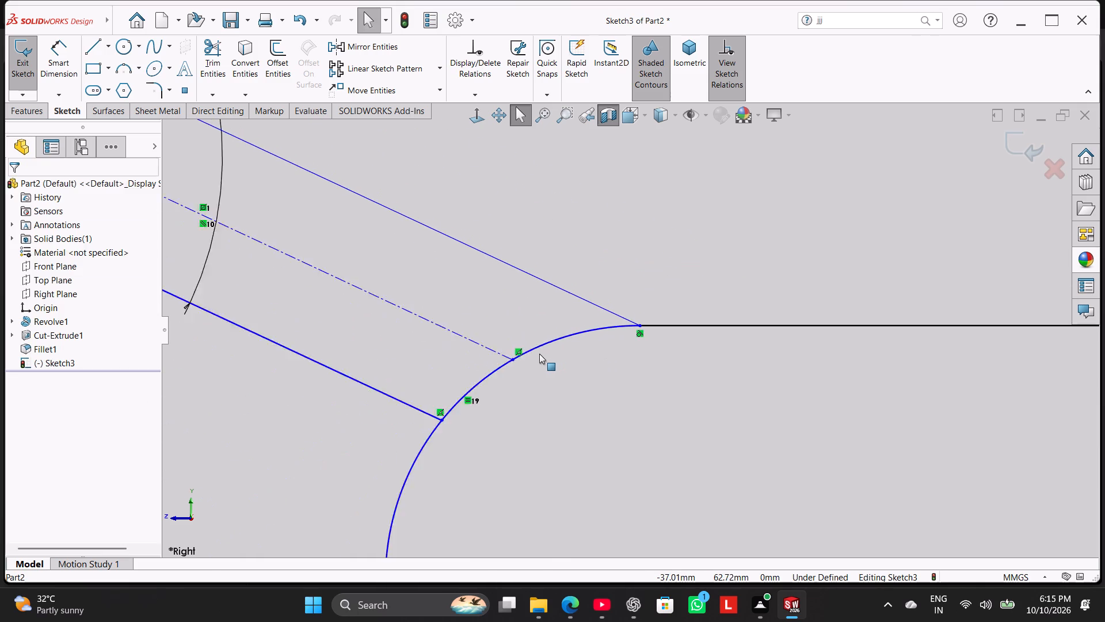
{"action": "scroll", "coordinate": [539, 354], "scroll_direction": "up", "scroll_amount": 8}
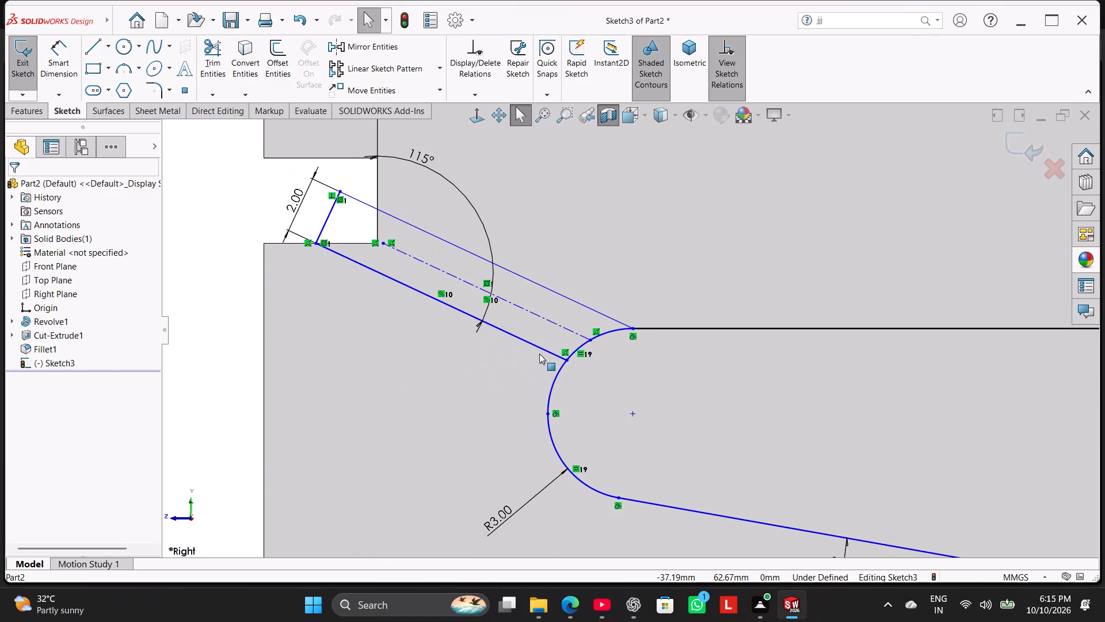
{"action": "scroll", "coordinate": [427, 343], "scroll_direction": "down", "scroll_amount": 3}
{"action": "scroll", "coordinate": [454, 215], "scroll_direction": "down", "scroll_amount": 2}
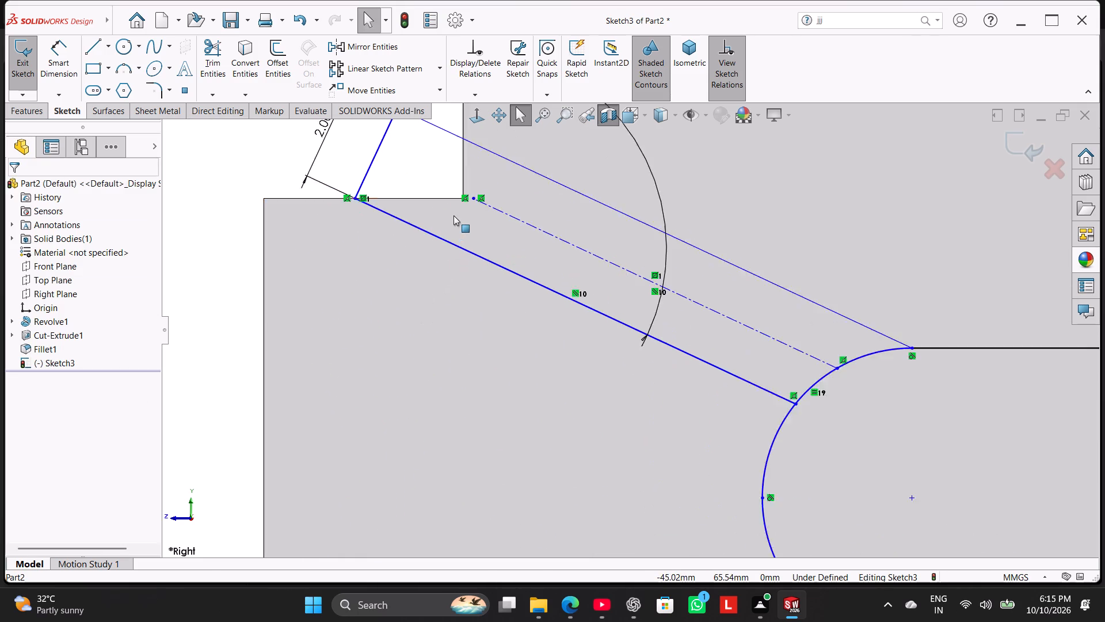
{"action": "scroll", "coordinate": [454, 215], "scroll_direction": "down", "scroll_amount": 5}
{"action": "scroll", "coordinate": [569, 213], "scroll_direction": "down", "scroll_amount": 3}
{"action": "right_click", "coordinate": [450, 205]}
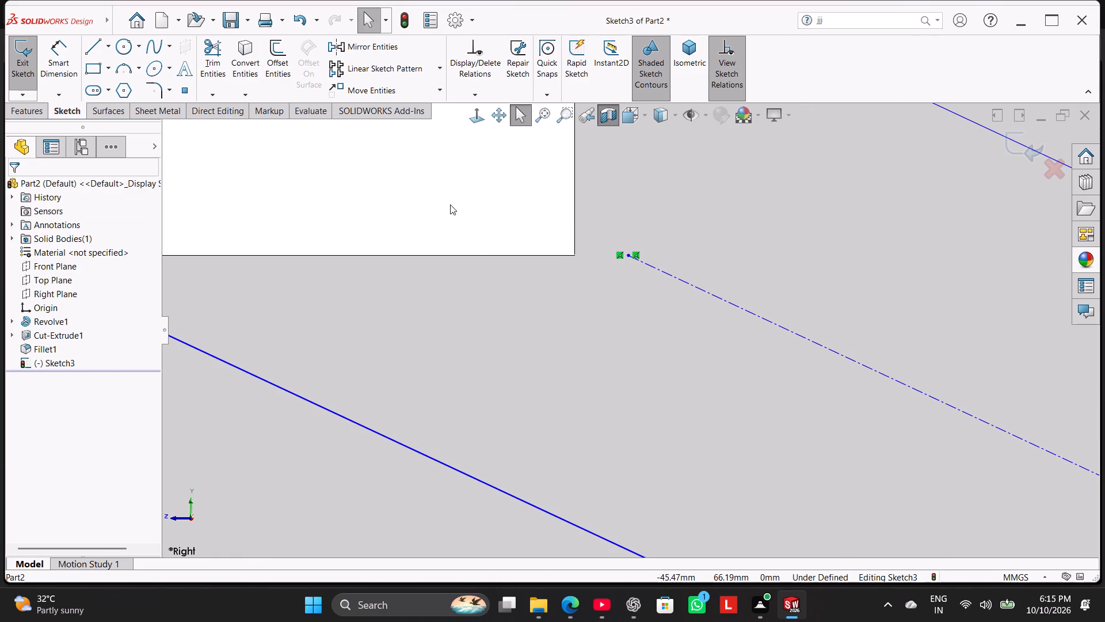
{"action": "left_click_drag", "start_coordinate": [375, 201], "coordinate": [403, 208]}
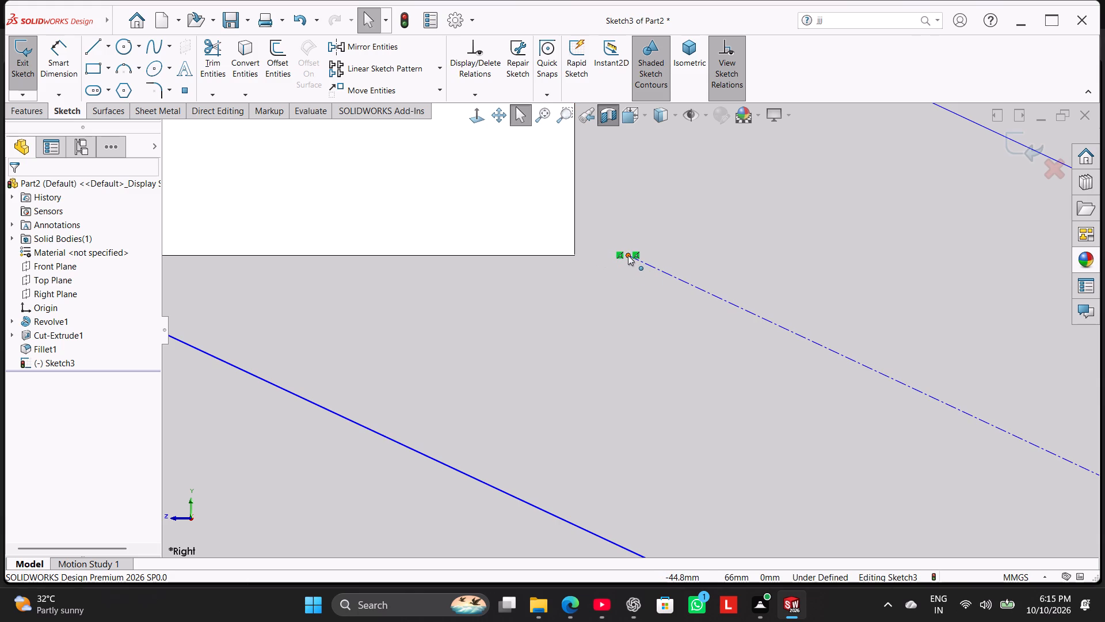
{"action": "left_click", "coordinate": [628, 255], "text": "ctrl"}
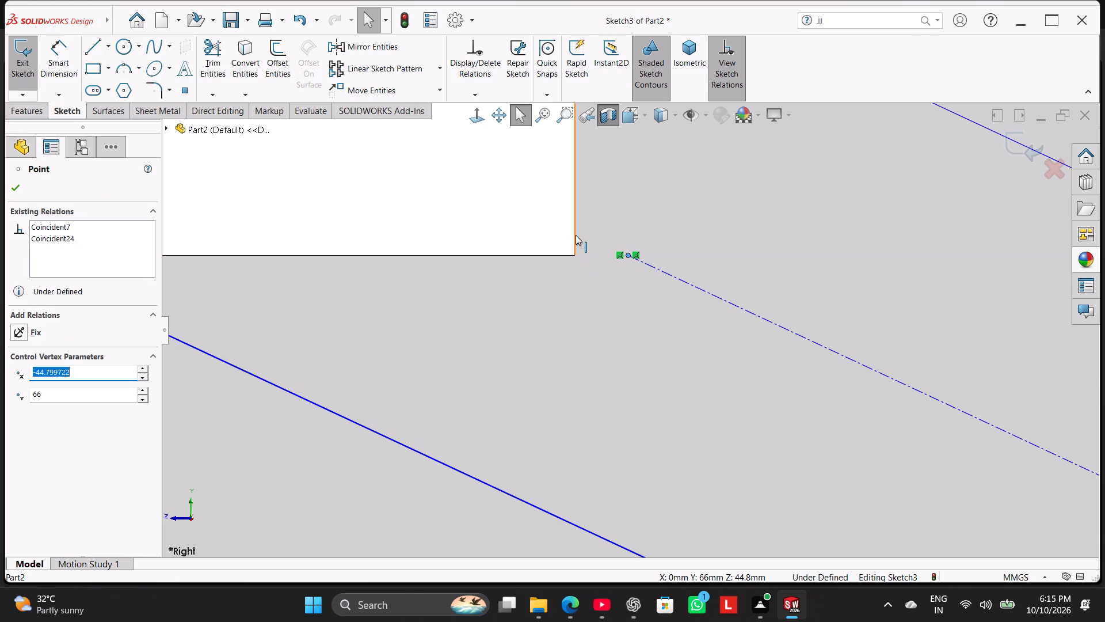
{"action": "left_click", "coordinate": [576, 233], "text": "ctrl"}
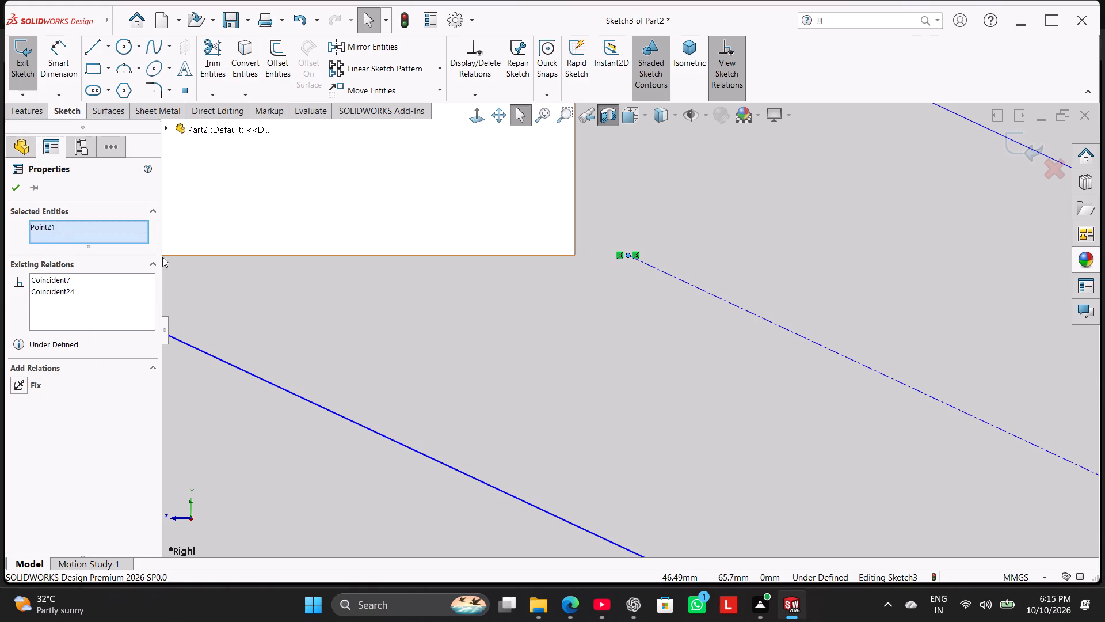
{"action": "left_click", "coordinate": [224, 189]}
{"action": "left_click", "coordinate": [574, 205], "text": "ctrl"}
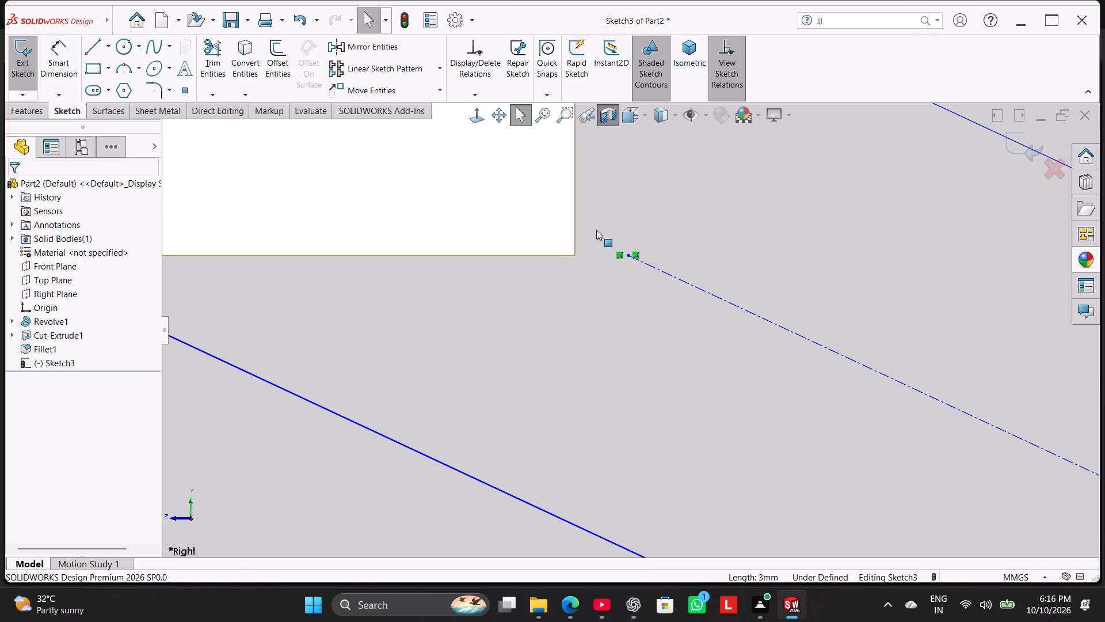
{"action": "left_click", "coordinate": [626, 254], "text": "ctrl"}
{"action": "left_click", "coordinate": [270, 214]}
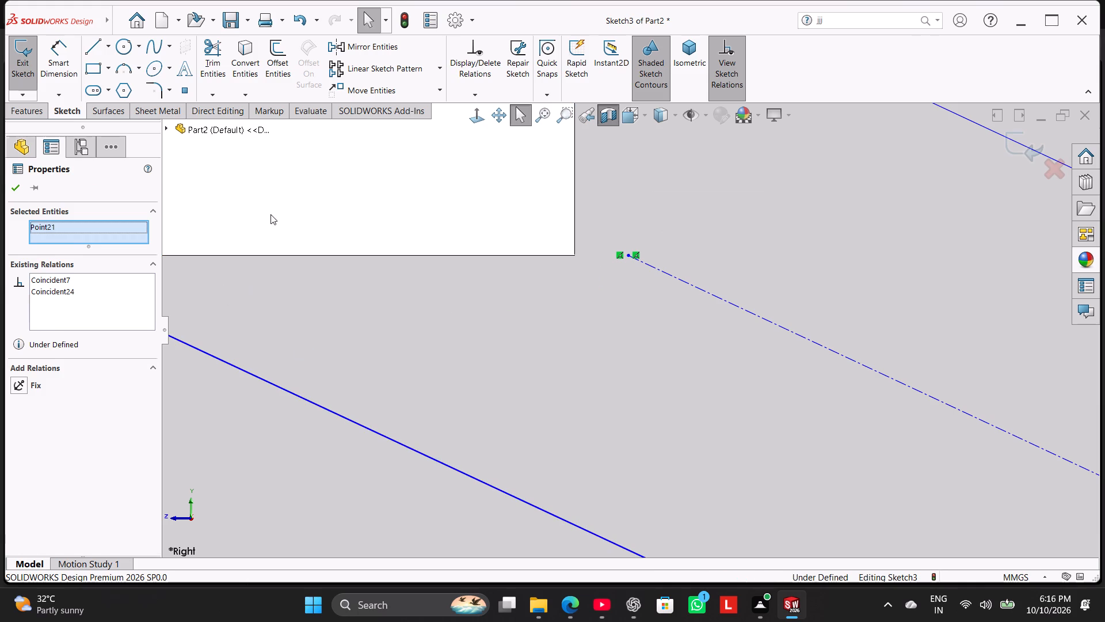
Move the slanted passage centerline's outer end back onto the groove's inner lower corner.
{"action": "scroll", "coordinate": [557, 255], "scroll_direction": "up", "scroll_amount": 2}
{"action": "left_click_drag", "start_coordinate": [628, 278], "coordinate": [523, 293]}
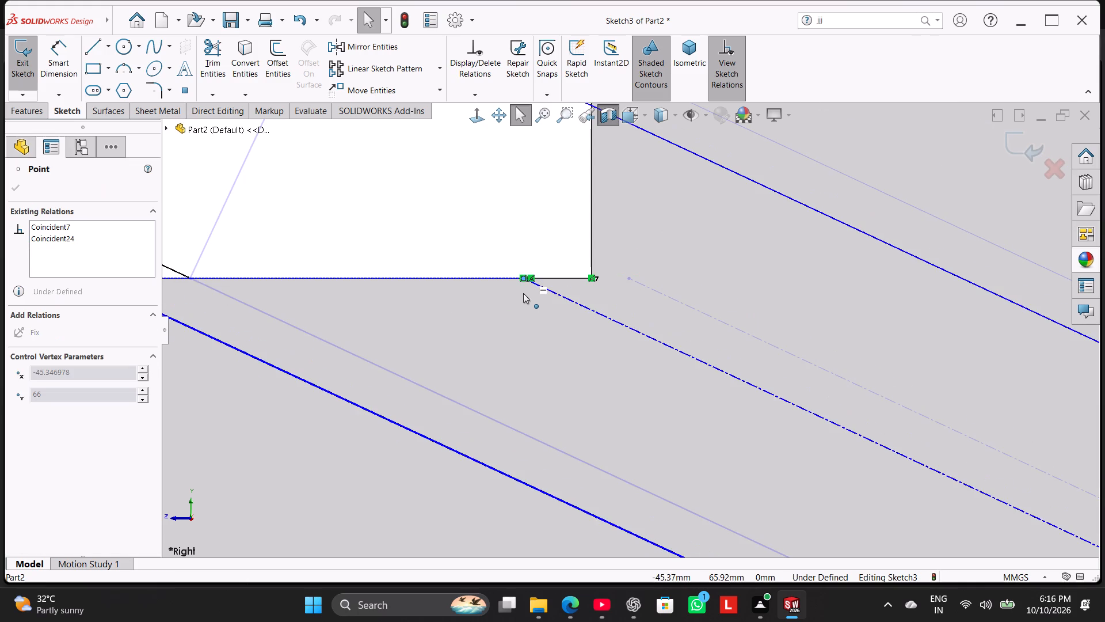
{"action": "left_click_drag", "start_coordinate": [523, 293], "coordinate": [580, 299]}
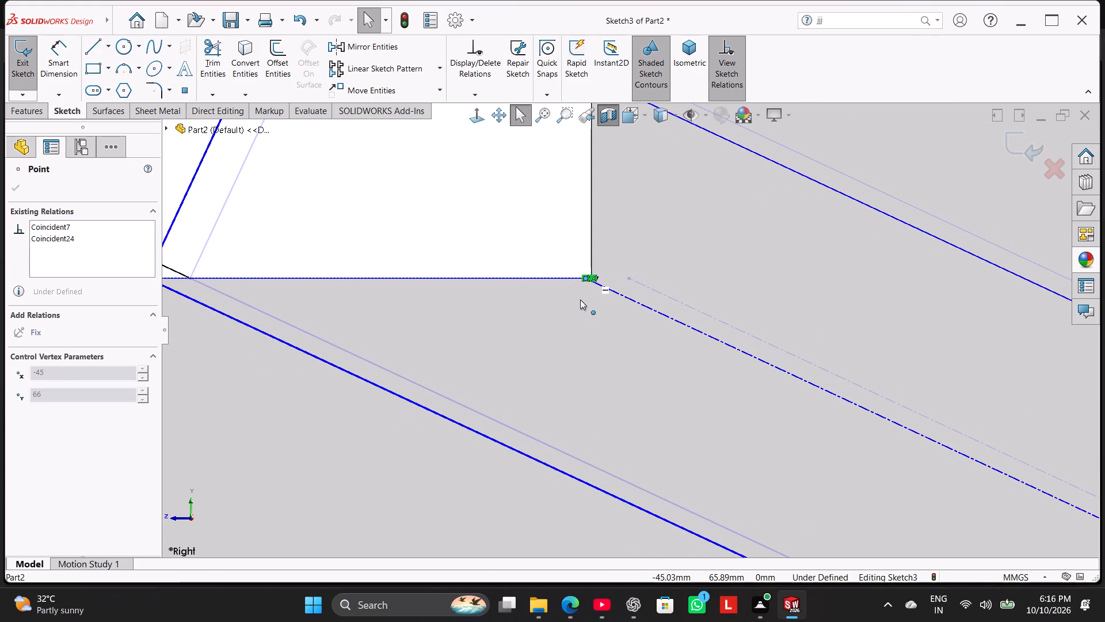
{"action": "left_click_drag", "start_coordinate": [580, 299], "coordinate": [589, 299]}
{"action": "left_click", "coordinate": [530, 253]}
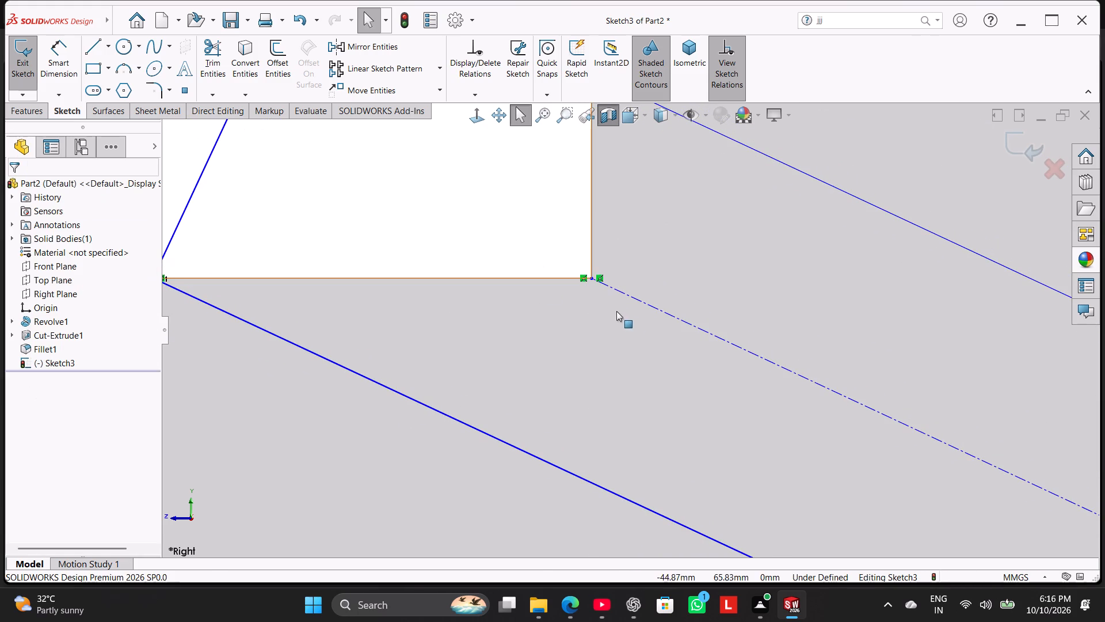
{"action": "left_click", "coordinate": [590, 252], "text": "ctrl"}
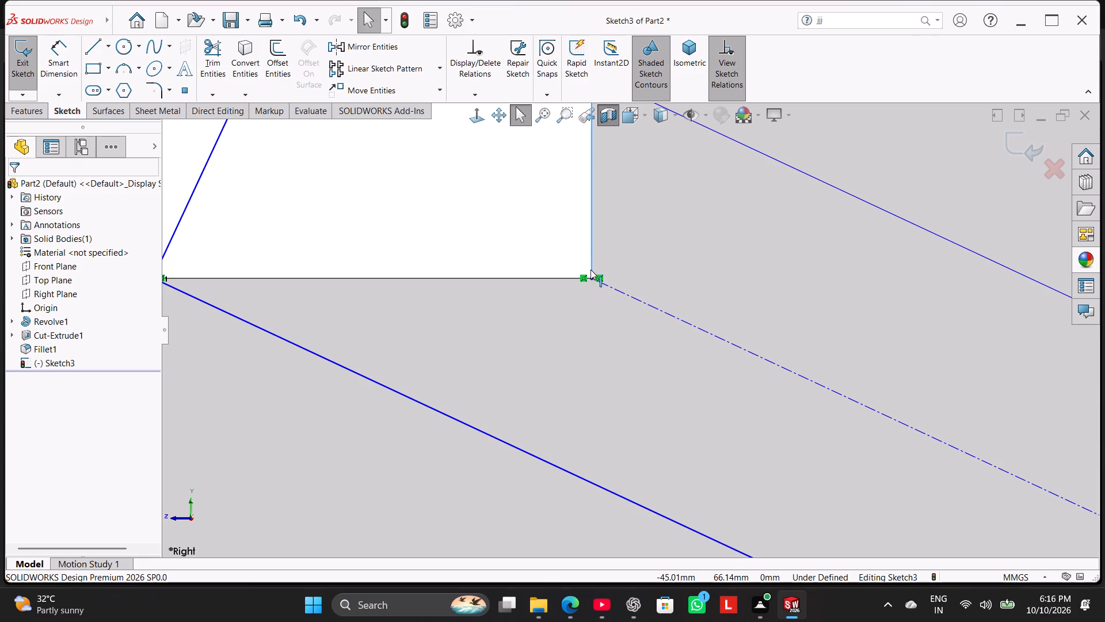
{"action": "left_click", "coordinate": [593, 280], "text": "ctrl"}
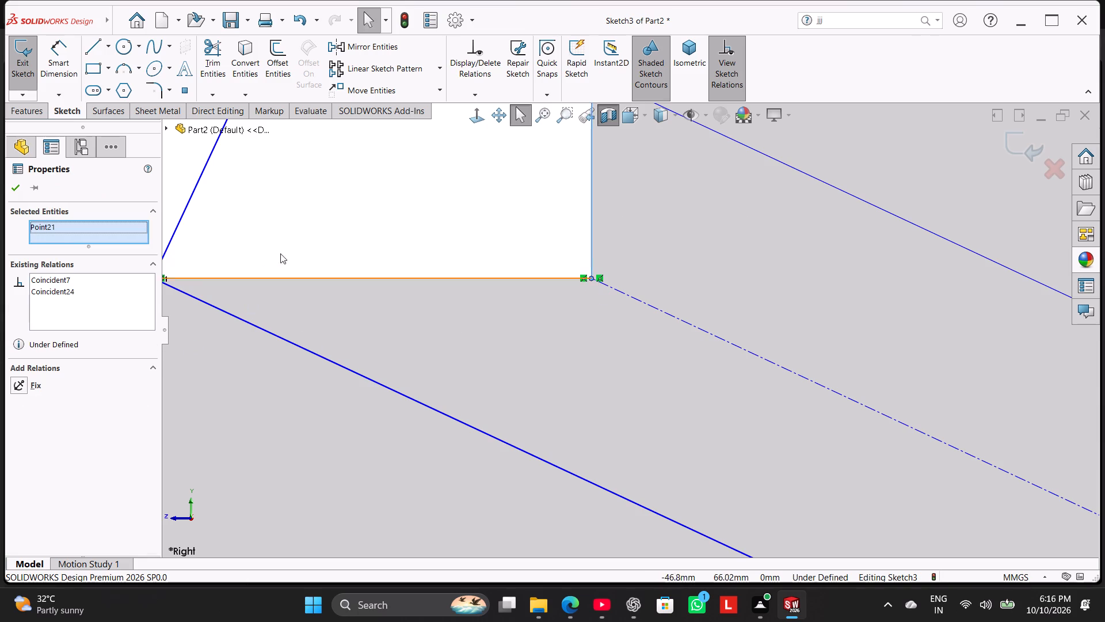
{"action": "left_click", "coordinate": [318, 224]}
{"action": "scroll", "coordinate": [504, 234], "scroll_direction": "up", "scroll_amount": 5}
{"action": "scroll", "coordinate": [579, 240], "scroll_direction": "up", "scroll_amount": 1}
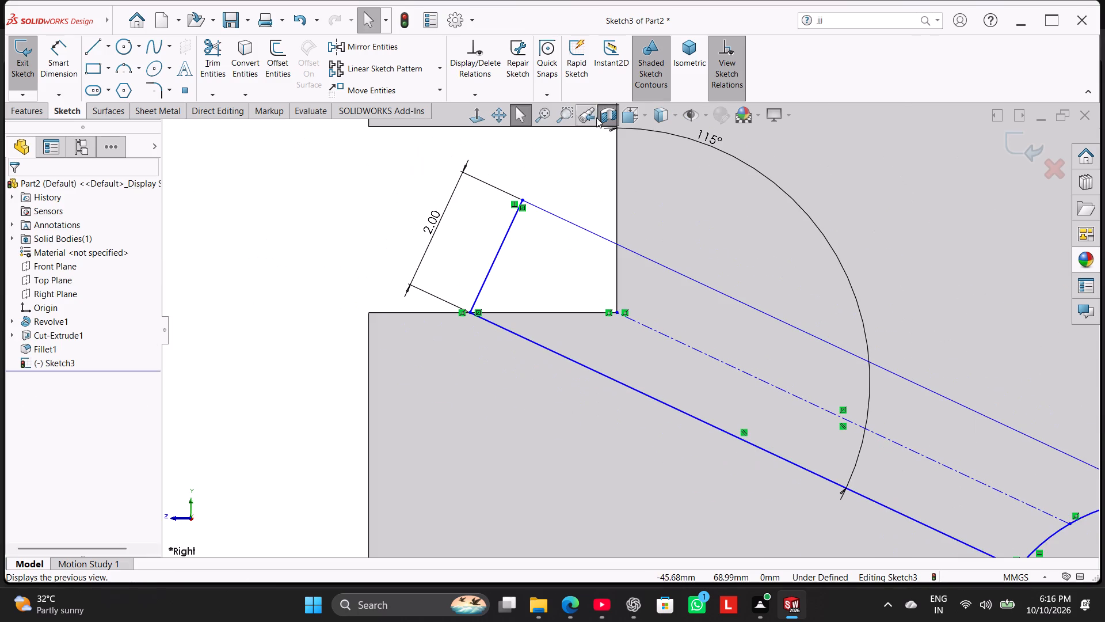
Make the slanted passage centerline's outer end coincident with the groove's vertical inner edge.
{"action": "left_click", "coordinate": [608, 115]}
{"action": "scroll", "coordinate": [627, 318], "scroll_direction": "down", "scroll_amount": 8}
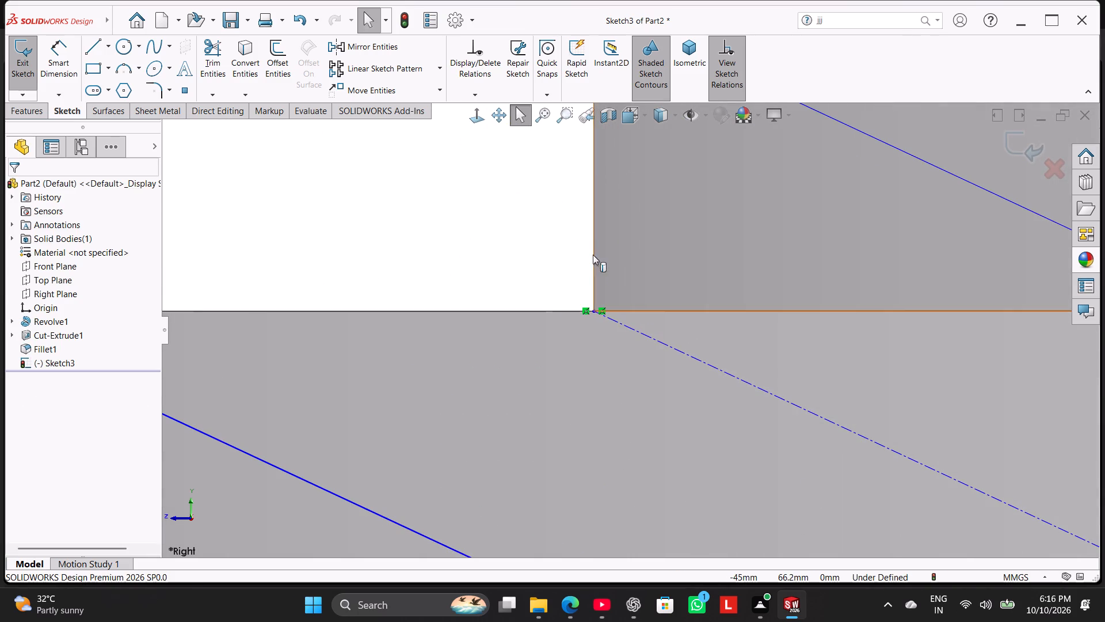
{"action": "left_click", "coordinate": [591, 253], "text": "ctrl"}
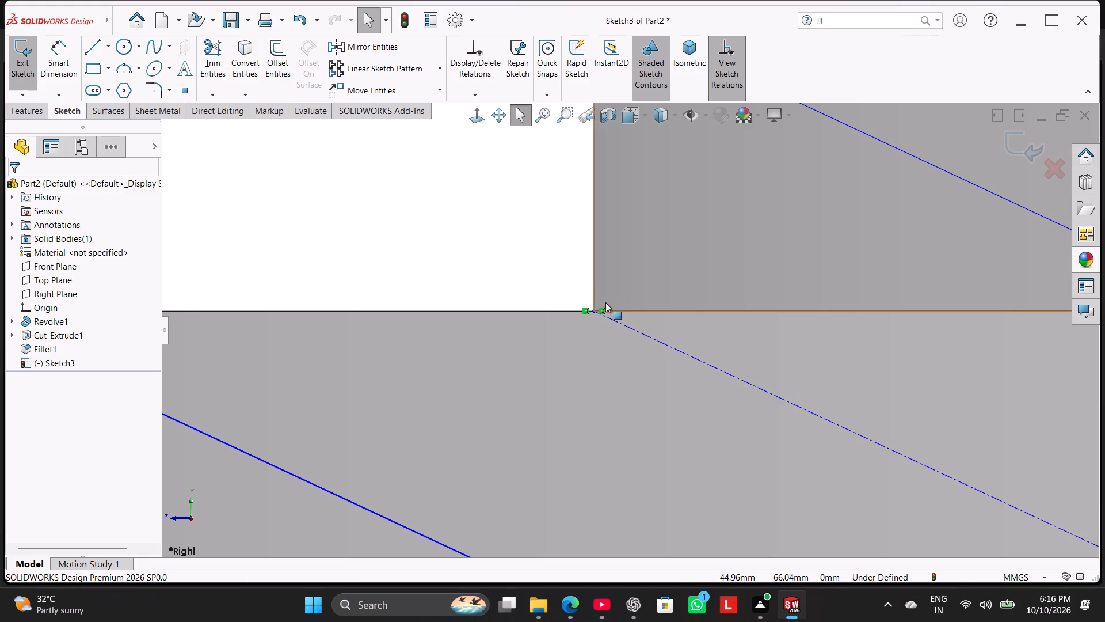
{"action": "left_click_drag", "start_coordinate": [592, 309], "coordinate": [626, 308]}
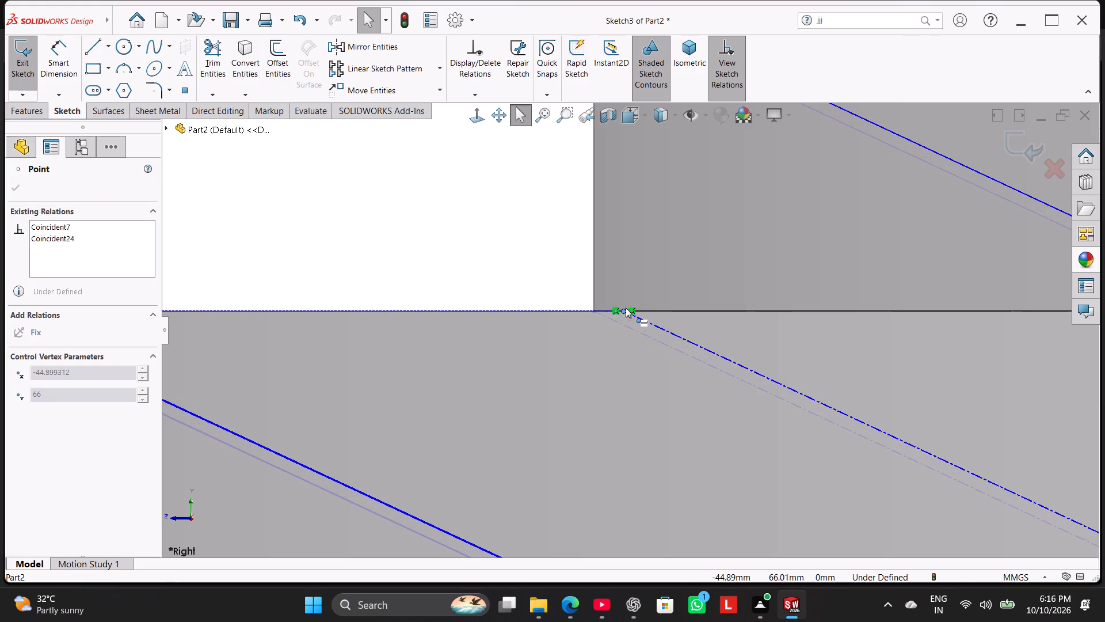
{"action": "left_click_drag", "start_coordinate": [626, 308], "coordinate": [625, 308]}
{"action": "left_click", "coordinate": [537, 257]}
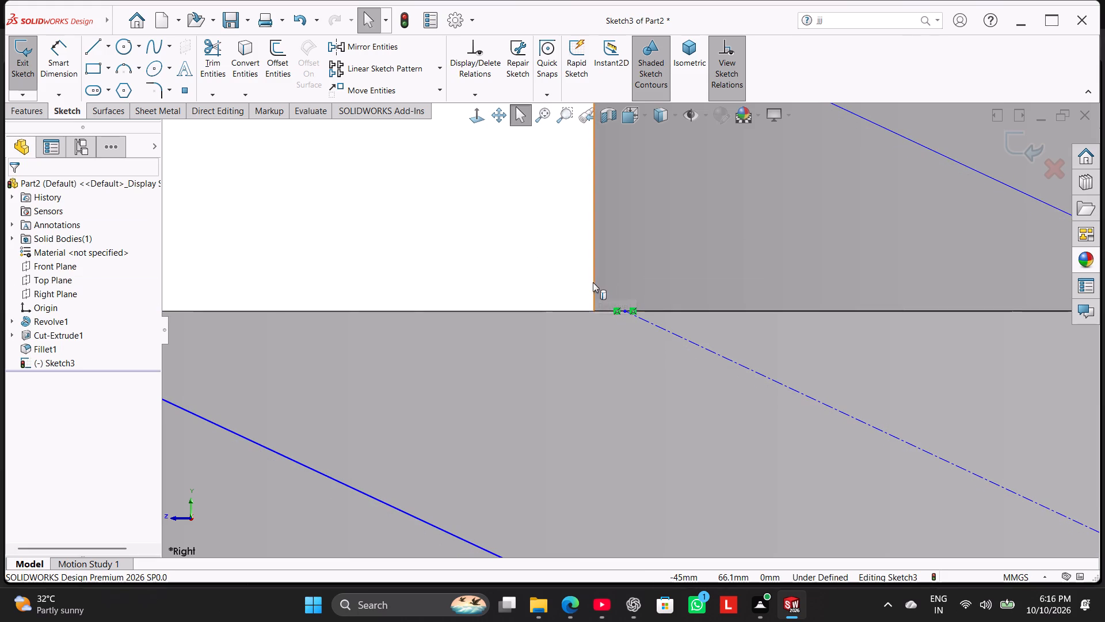
{"action": "left_click", "coordinate": [593, 282], "text": "ctrl"}
{"action": "left_click", "coordinate": [623, 309], "text": "ctrl"}
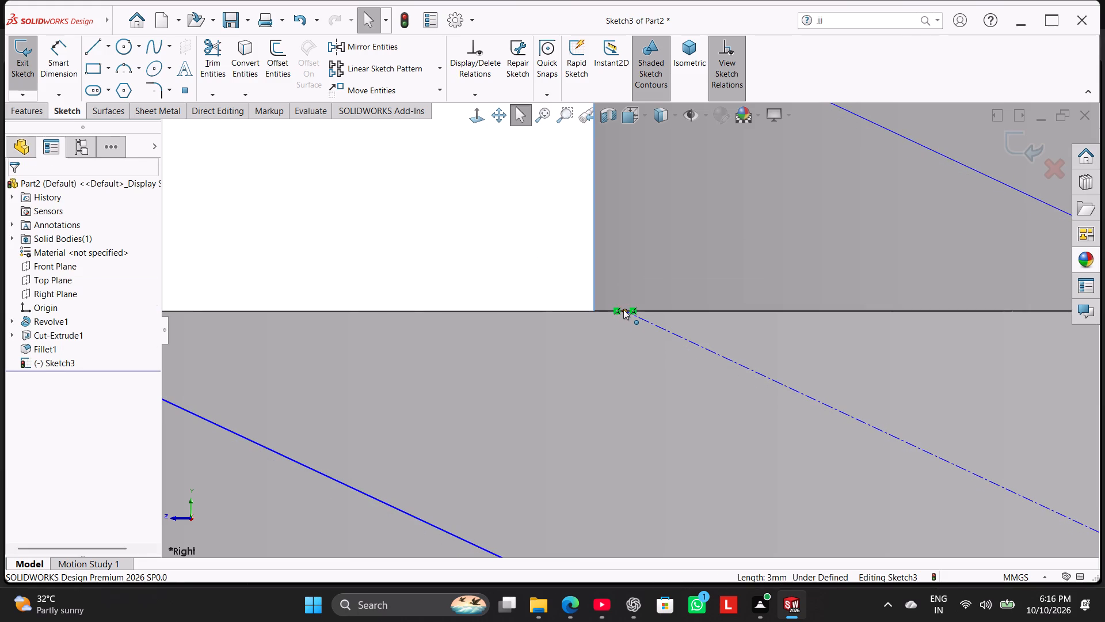
{"action": "left_click", "coordinate": [33, 408]}
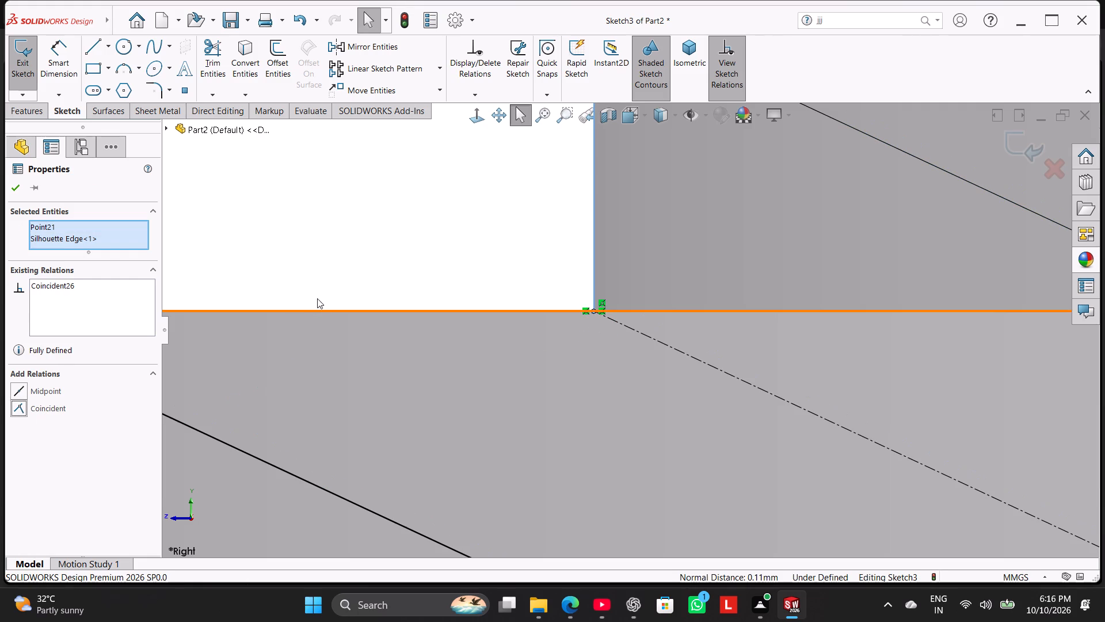
{"action": "scroll", "coordinate": [353, 287], "scroll_direction": "up", "scroll_amount": 11}
{"action": "scroll", "coordinate": [843, 460], "scroll_direction": "up", "scroll_amount": 1}
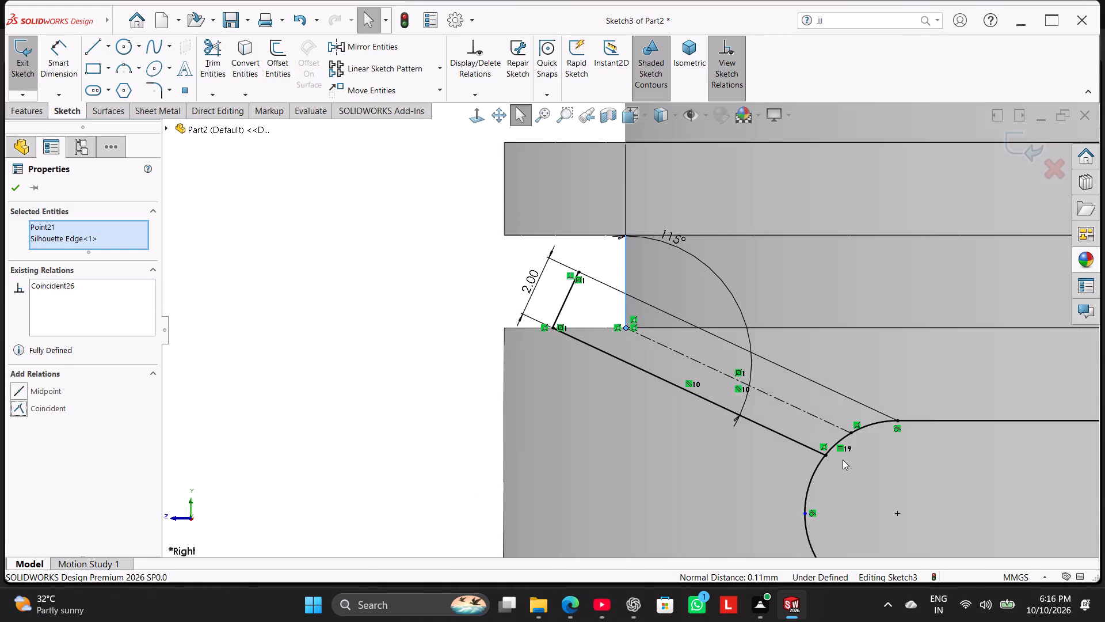
{"action": "scroll", "coordinate": [843, 460], "scroll_direction": "down", "scroll_amount": 2}
{"action": "left_click", "coordinate": [181, 364]}
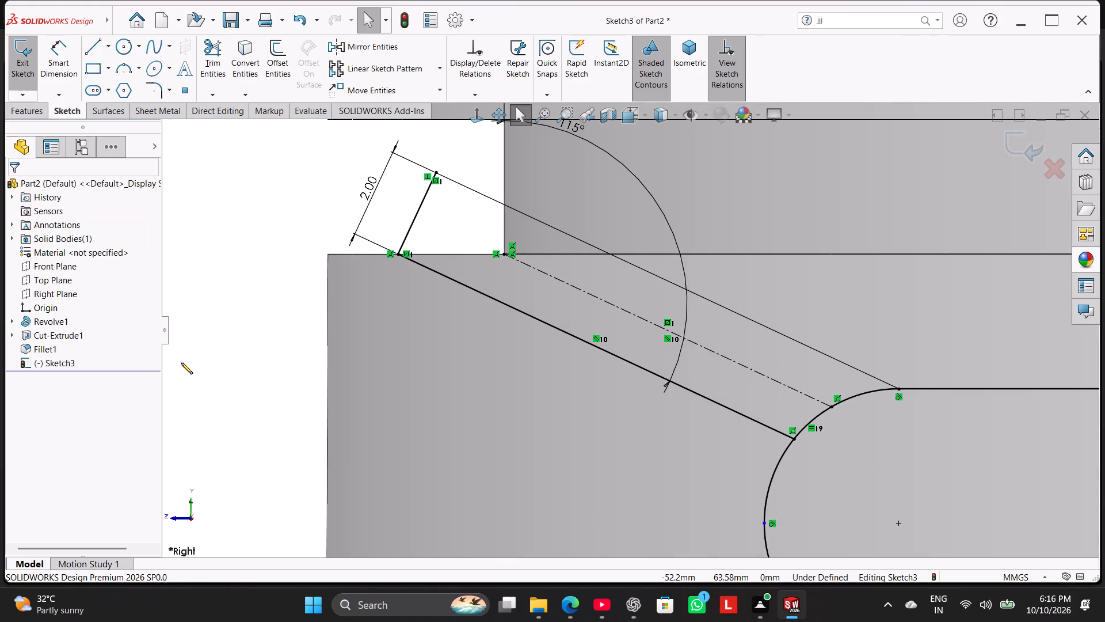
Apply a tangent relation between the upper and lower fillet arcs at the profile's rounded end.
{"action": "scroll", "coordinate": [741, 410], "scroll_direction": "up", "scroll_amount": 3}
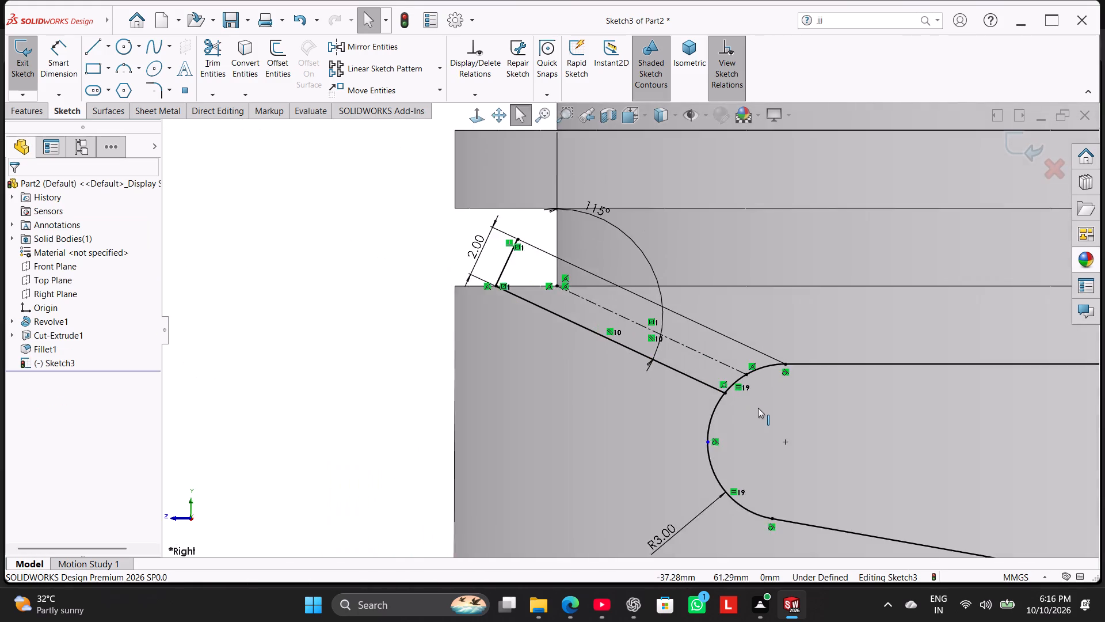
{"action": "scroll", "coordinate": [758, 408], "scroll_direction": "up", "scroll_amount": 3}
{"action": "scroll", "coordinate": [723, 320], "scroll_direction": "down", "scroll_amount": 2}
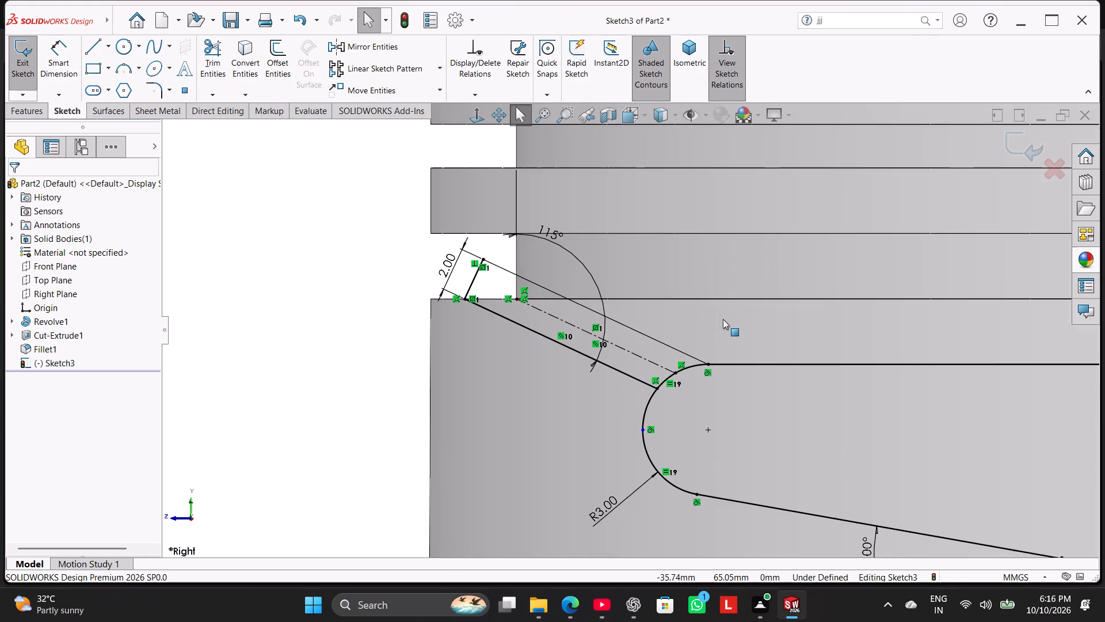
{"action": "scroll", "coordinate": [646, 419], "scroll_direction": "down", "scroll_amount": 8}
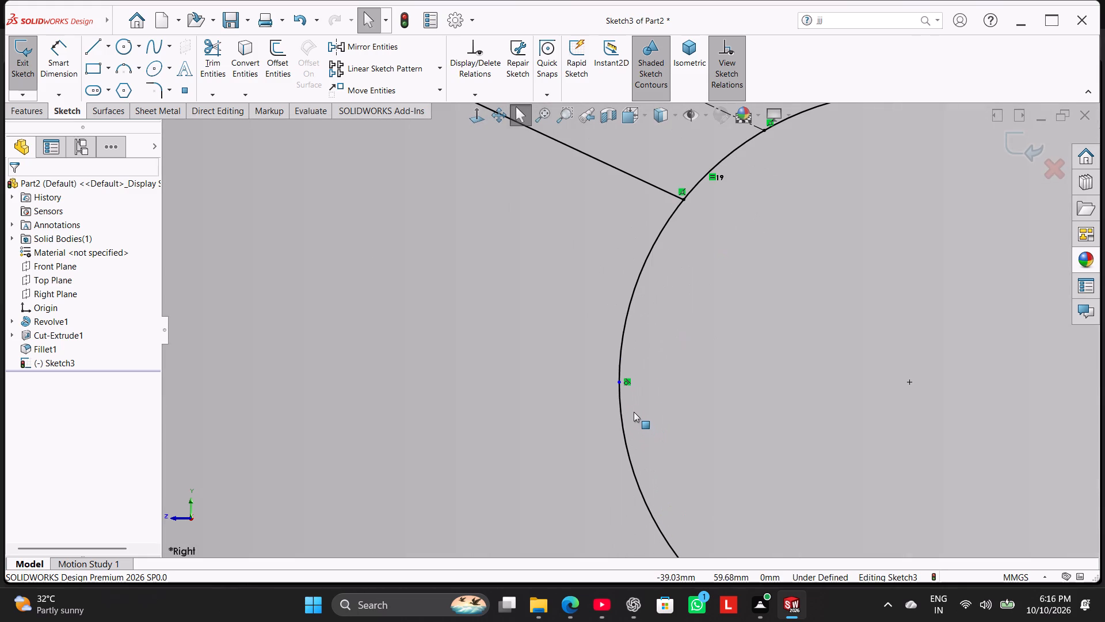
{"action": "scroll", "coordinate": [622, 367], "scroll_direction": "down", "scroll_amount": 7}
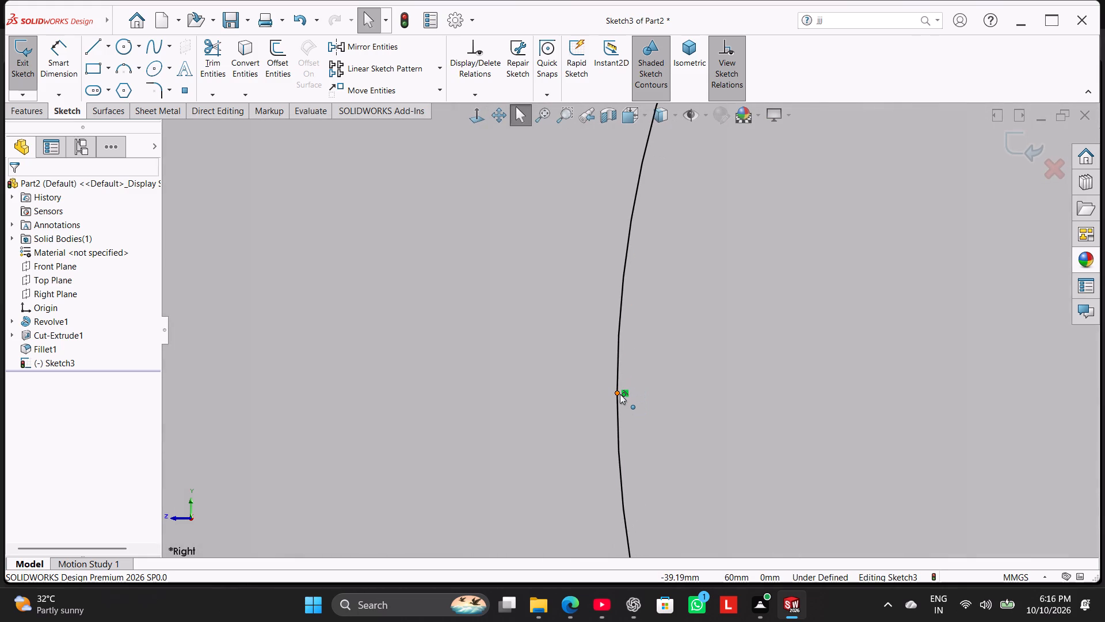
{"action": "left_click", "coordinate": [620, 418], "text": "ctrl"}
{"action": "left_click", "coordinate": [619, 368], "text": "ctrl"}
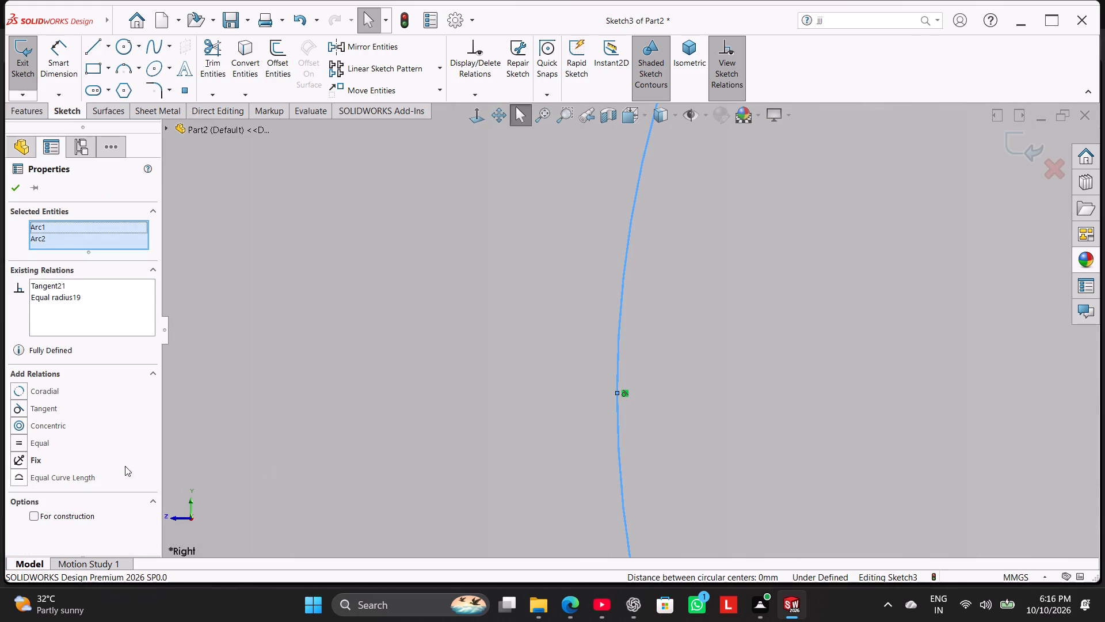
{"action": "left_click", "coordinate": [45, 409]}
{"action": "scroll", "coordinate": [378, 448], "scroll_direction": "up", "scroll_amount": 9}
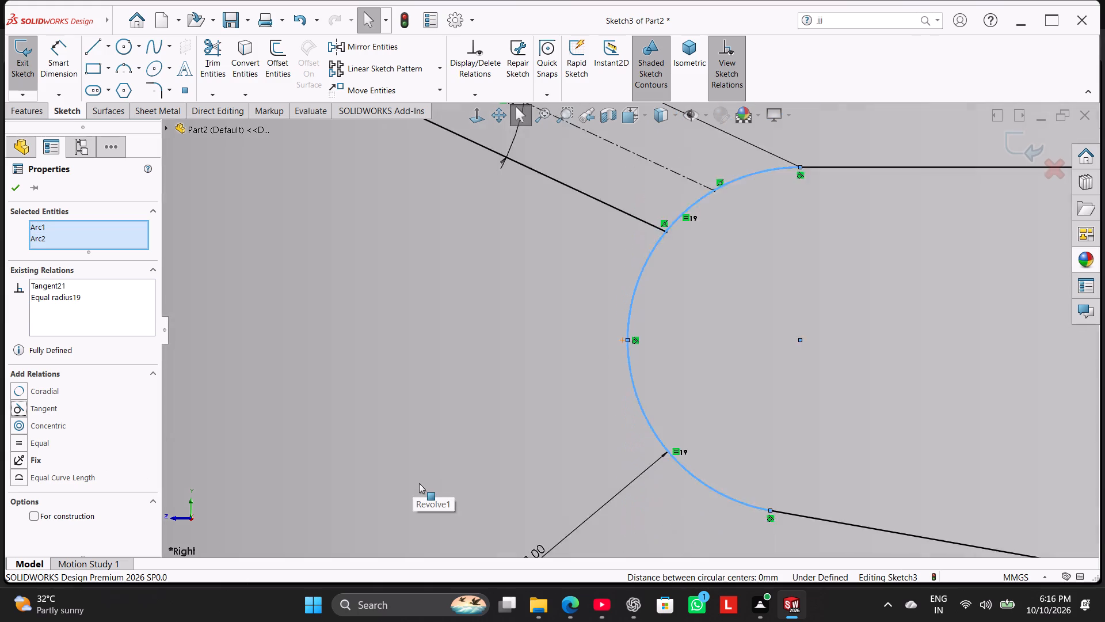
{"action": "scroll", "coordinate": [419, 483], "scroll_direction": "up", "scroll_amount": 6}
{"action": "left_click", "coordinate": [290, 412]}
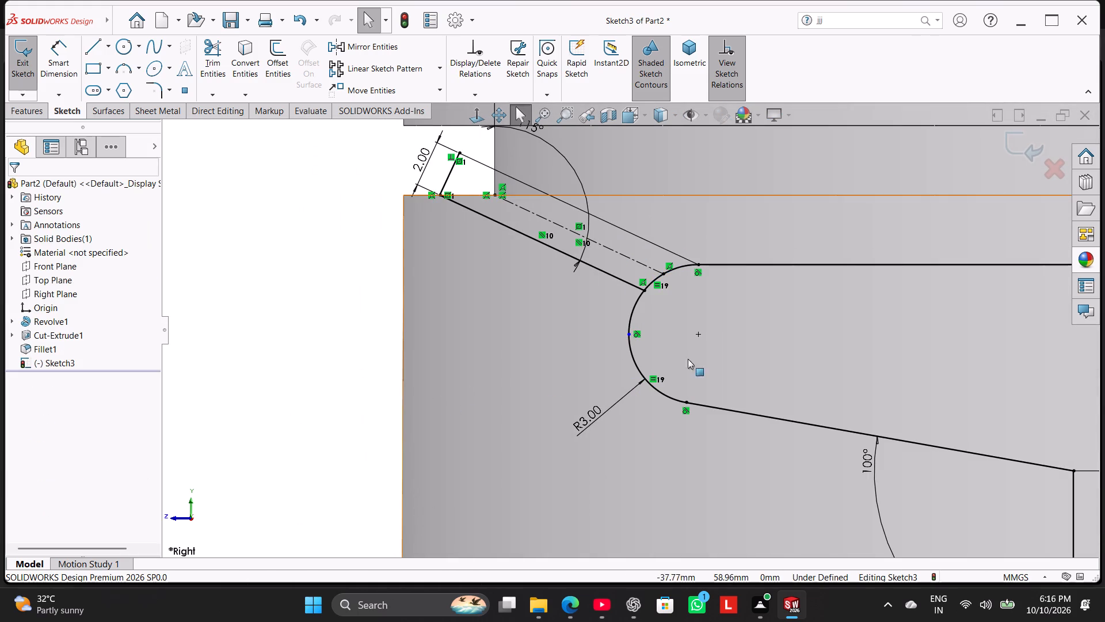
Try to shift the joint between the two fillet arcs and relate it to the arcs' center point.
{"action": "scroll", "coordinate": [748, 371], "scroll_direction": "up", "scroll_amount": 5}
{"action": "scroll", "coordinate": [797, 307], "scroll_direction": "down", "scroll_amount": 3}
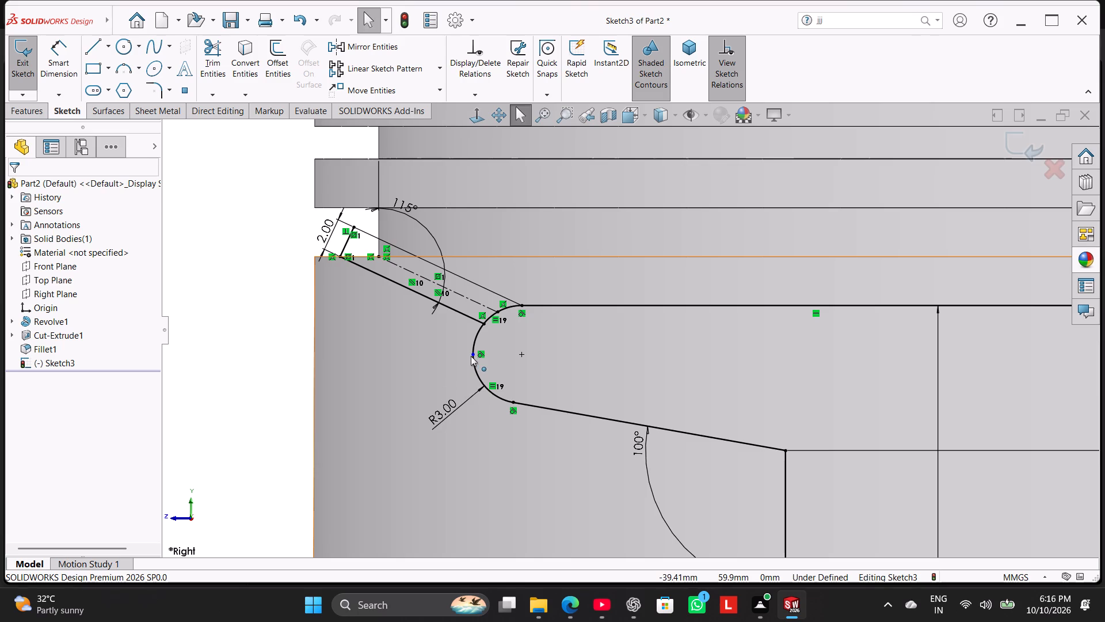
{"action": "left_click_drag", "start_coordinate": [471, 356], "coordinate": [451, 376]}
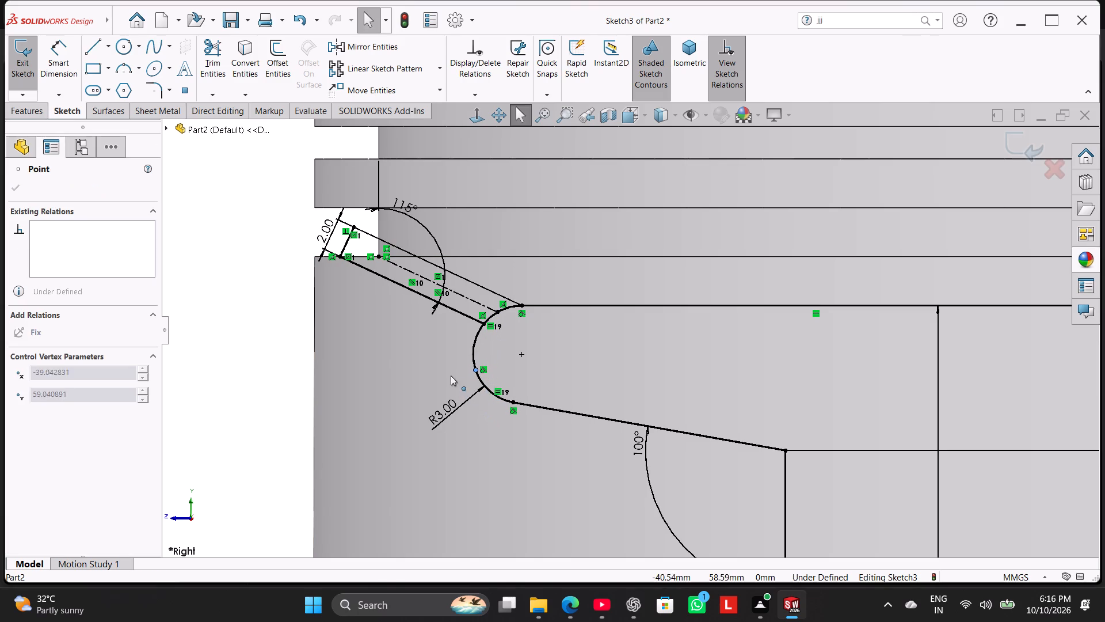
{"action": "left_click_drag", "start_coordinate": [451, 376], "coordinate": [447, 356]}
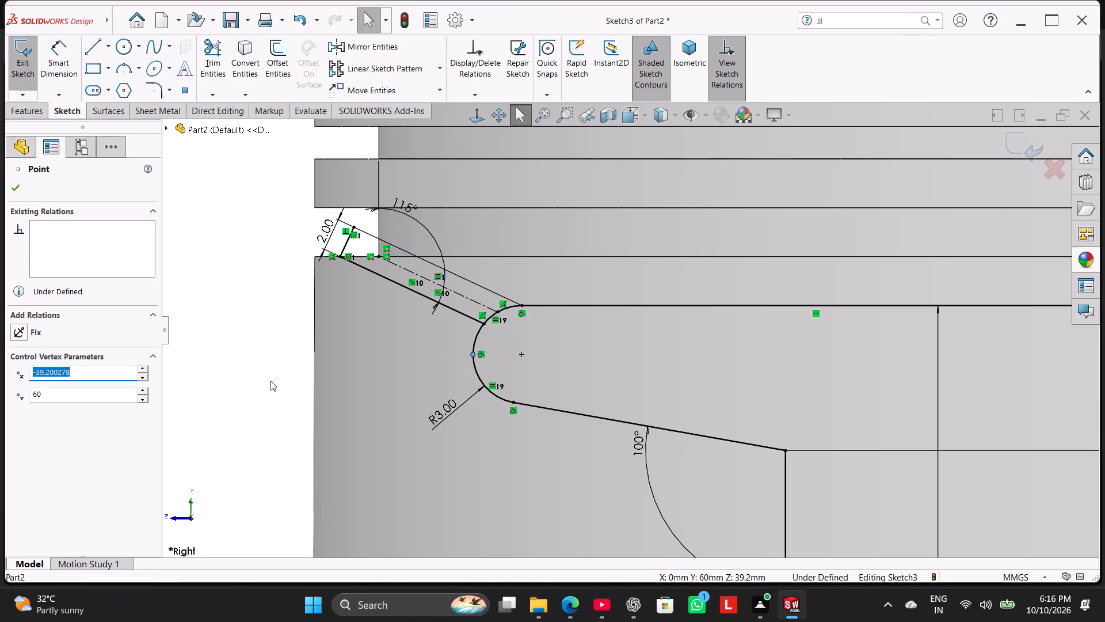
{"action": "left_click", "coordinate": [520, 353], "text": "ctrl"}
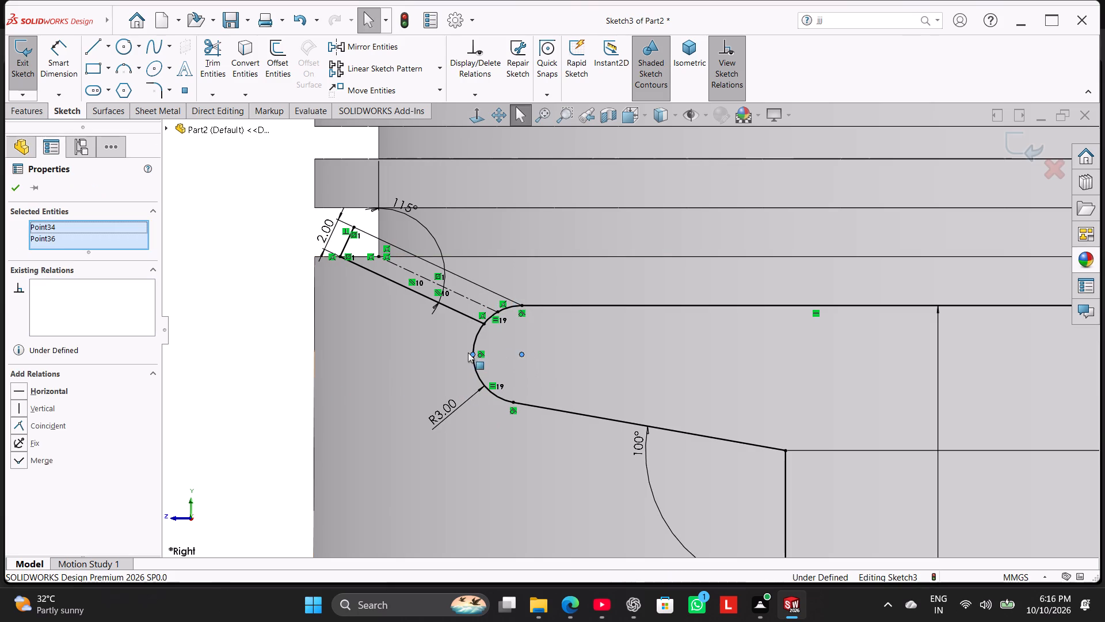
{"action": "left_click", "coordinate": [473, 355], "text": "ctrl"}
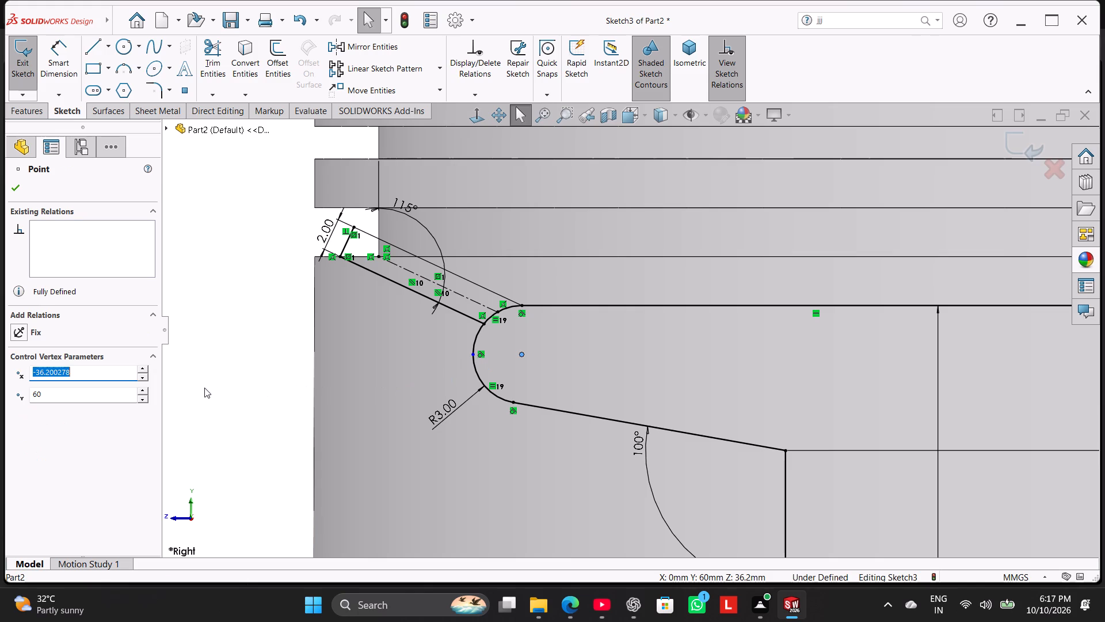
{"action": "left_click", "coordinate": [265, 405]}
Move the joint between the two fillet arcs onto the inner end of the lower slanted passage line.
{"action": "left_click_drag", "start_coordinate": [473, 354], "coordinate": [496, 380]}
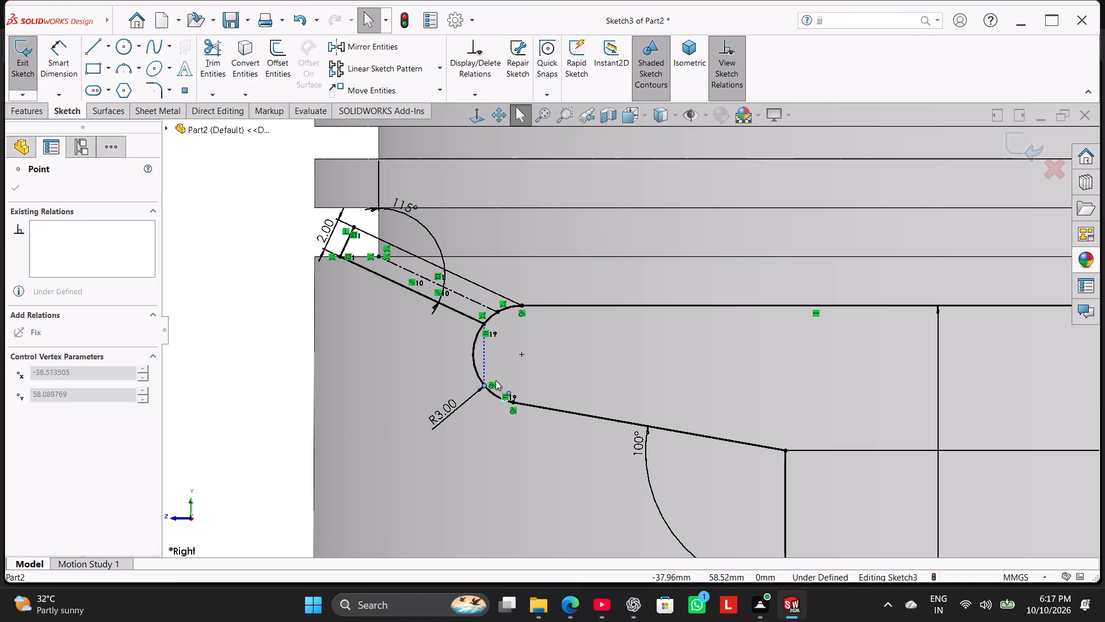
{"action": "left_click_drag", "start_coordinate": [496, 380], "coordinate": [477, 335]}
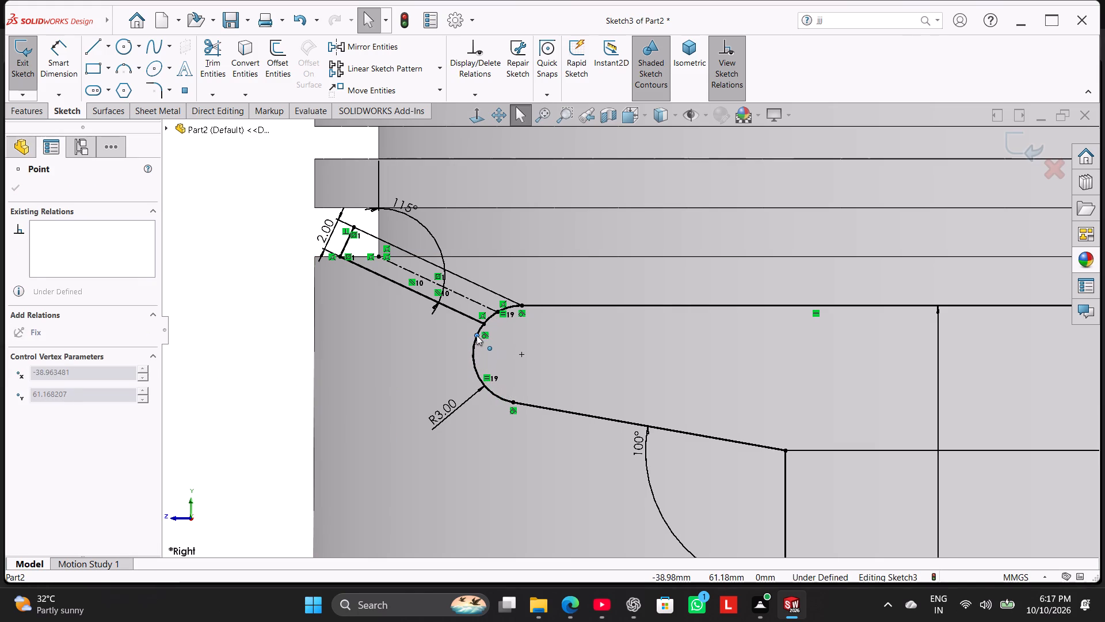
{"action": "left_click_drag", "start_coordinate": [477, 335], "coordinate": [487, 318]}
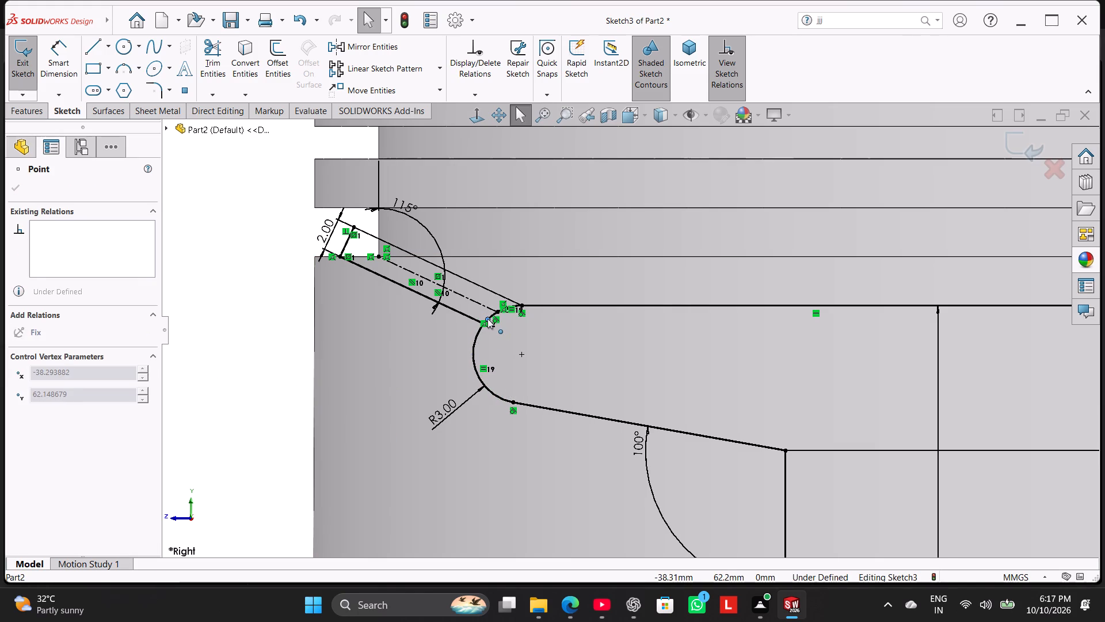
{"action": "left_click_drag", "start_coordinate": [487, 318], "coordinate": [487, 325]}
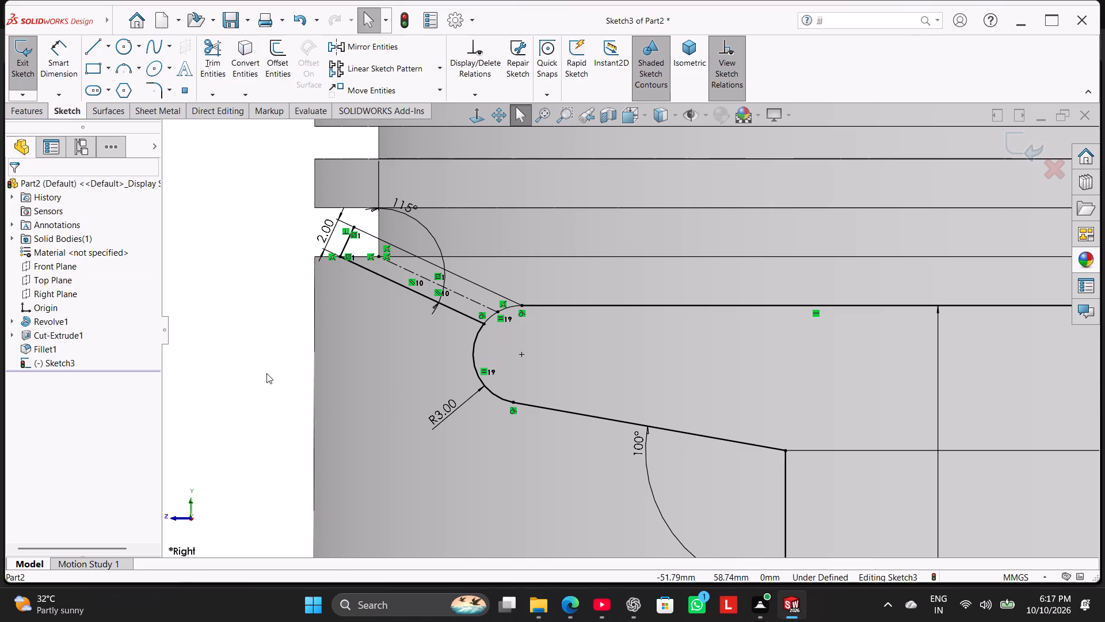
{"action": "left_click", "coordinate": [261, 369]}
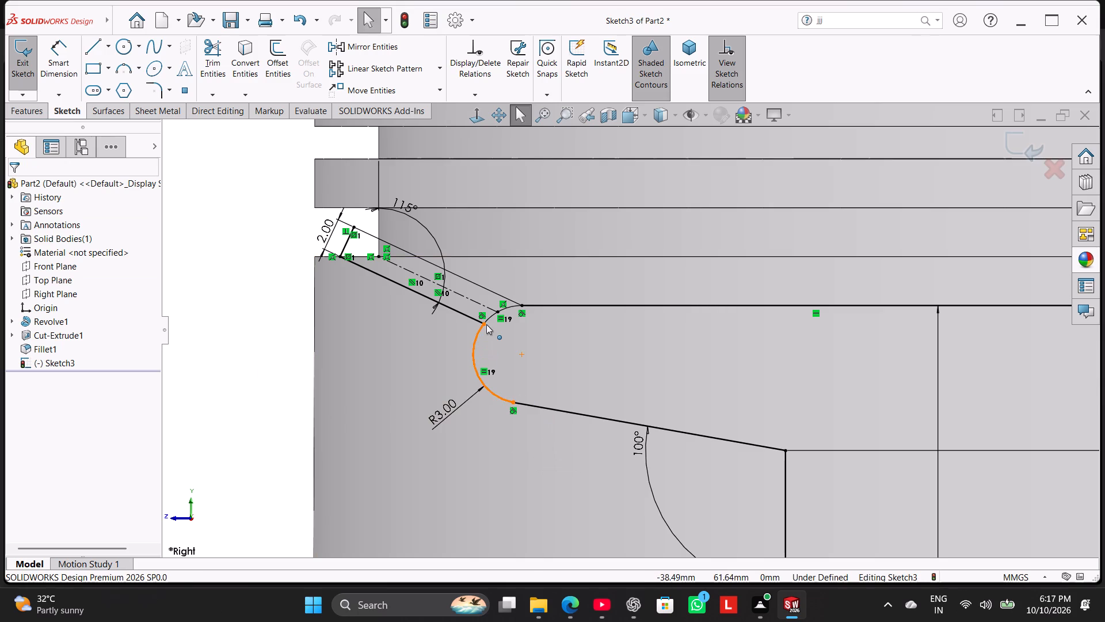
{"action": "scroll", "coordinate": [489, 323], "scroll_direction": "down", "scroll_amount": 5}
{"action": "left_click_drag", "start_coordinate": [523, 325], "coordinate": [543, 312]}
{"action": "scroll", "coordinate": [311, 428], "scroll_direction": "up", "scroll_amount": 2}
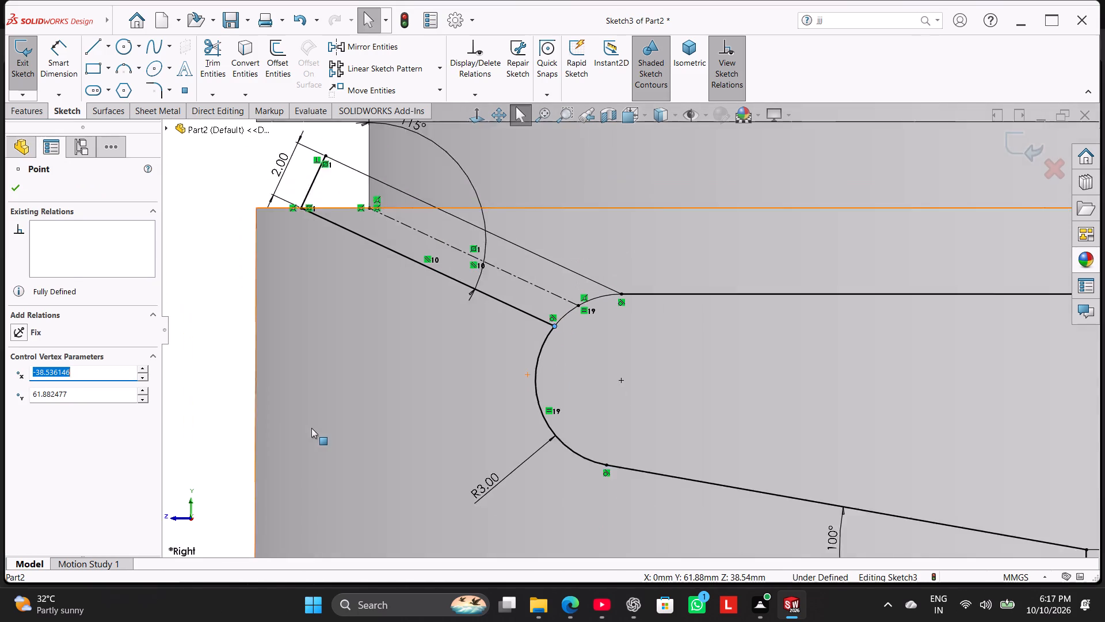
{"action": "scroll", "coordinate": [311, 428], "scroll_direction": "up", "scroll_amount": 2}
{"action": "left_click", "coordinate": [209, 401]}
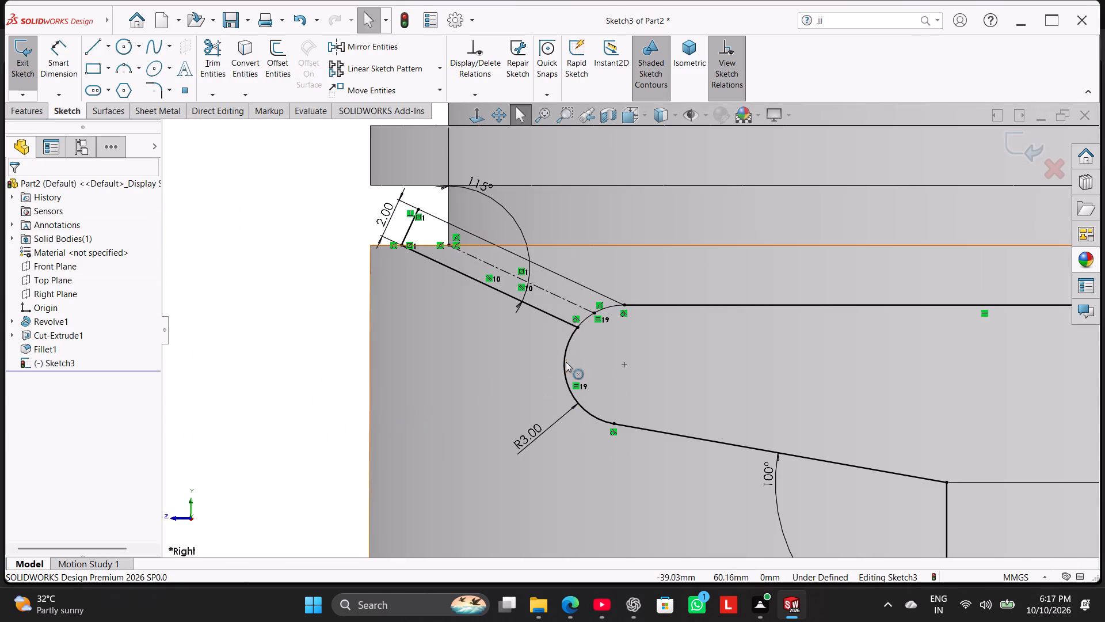
Delete the lower R3 fillet arc from the rounded end of the profile.
{"action": "right_click", "coordinate": [563, 360]}
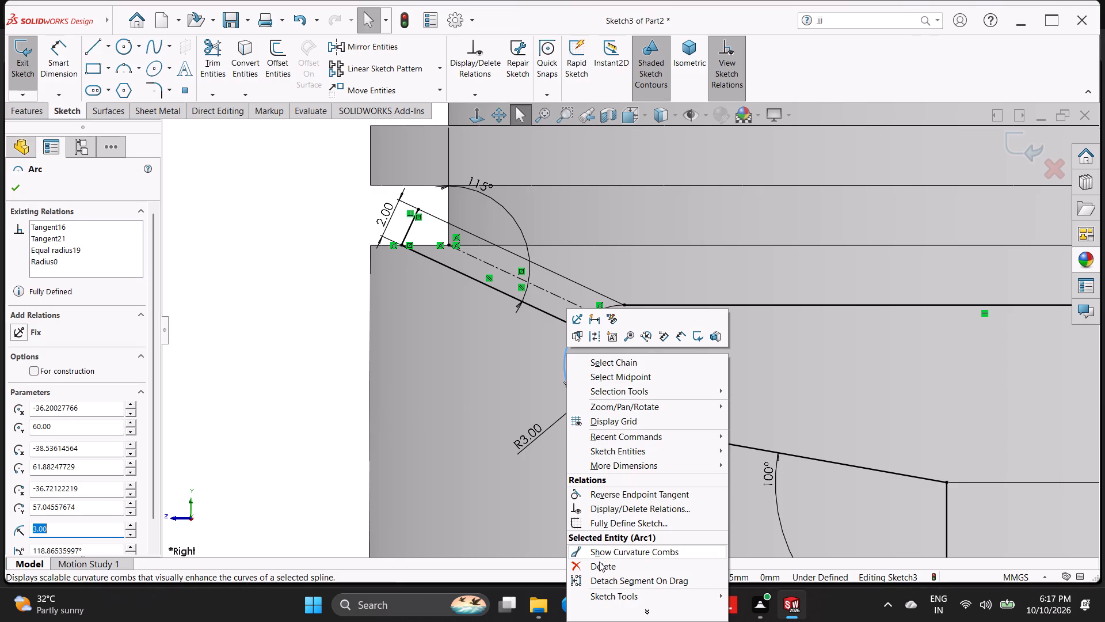
{"action": "left_click", "coordinate": [599, 562]}
{"action": "left_click", "coordinate": [485, 297]}
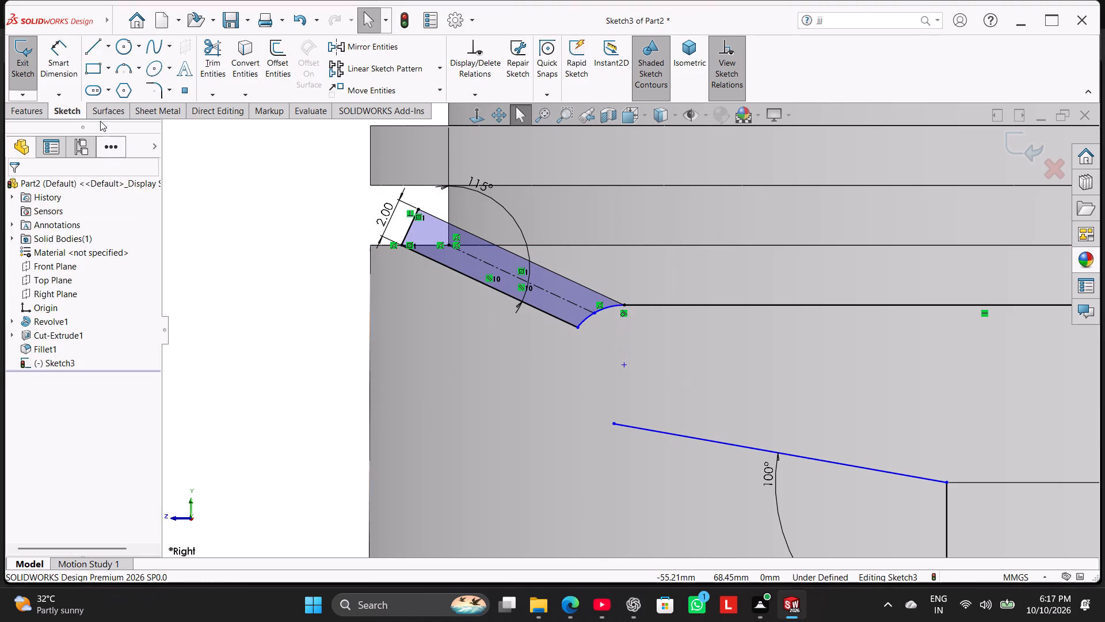
Trim away both pieces of the remaining upper fillet arc at the slanted passage's inner end.
{"action": "left_click", "coordinate": [211, 57]}
{"action": "scroll", "coordinate": [545, 285], "scroll_direction": "down", "scroll_amount": 3}
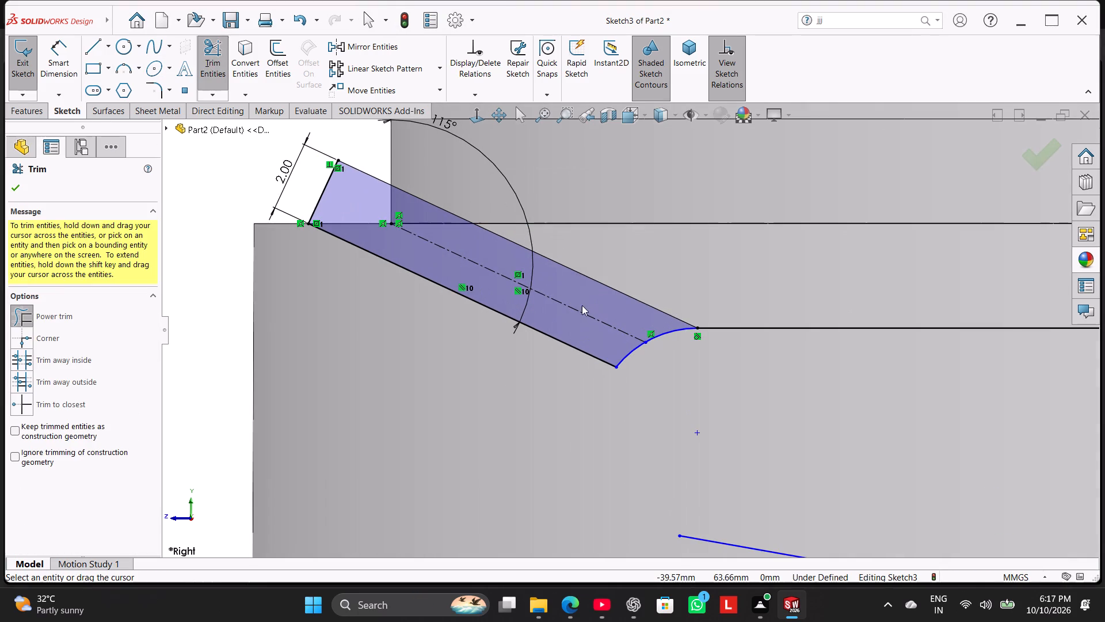
{"action": "left_click_drag", "start_coordinate": [596, 301], "coordinate": [666, 346]}
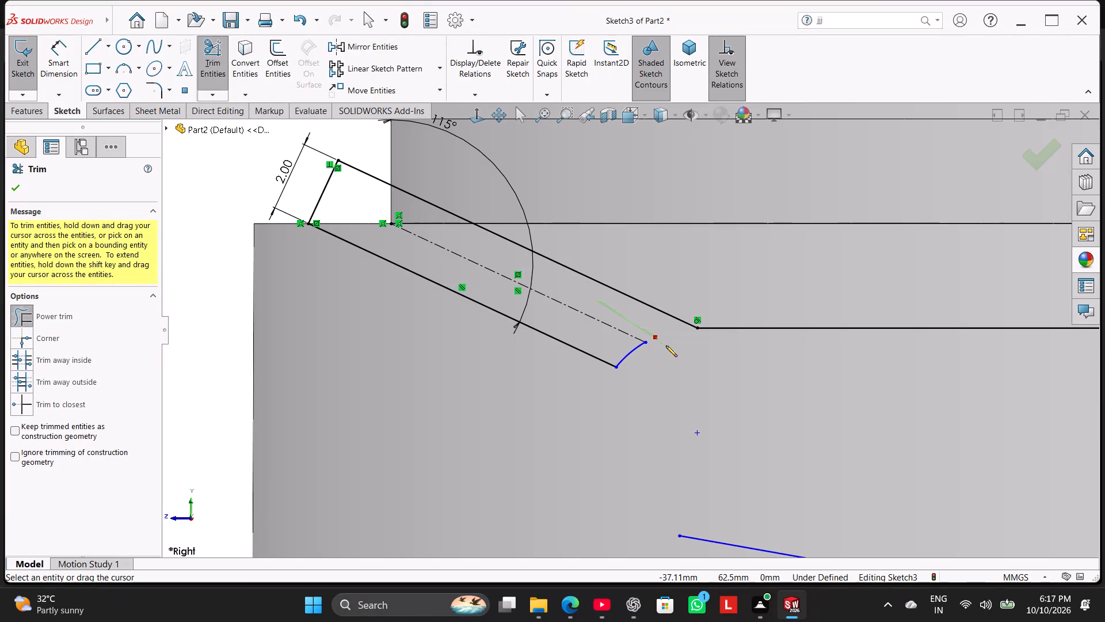
{"action": "left_click_drag", "start_coordinate": [666, 346], "coordinate": [661, 346]}
{"action": "left_click_drag", "start_coordinate": [602, 344], "coordinate": [649, 369]}
{"action": "scroll", "coordinate": [656, 398], "scroll_direction": "up", "scroll_amount": 4}
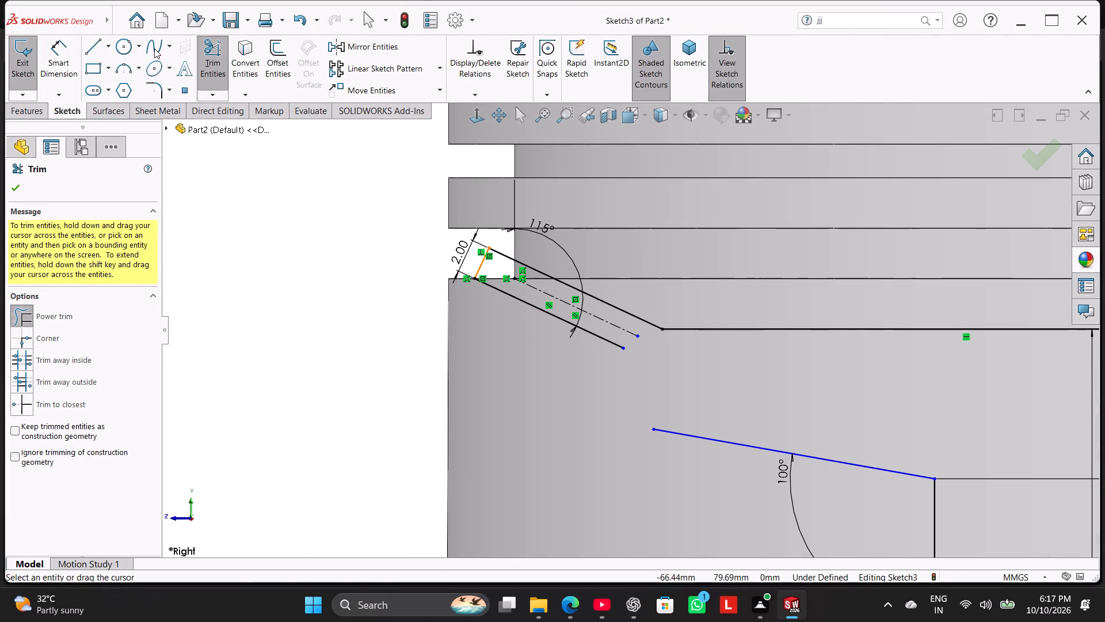
Draw a perimeter circle of about 3 mm radius tangent to the upper horizontal line and the lower slanted line at the passage's inner end.
{"action": "left_click", "coordinate": [138, 46]}
{"action": "left_click", "coordinate": [136, 50]}
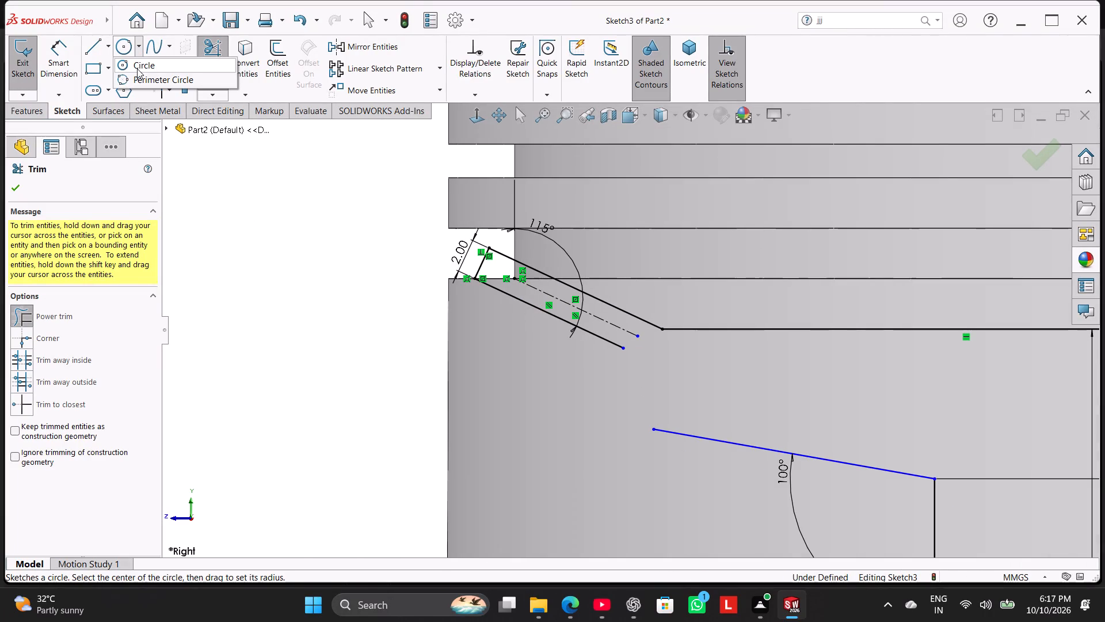
{"action": "left_click", "coordinate": [143, 80]}
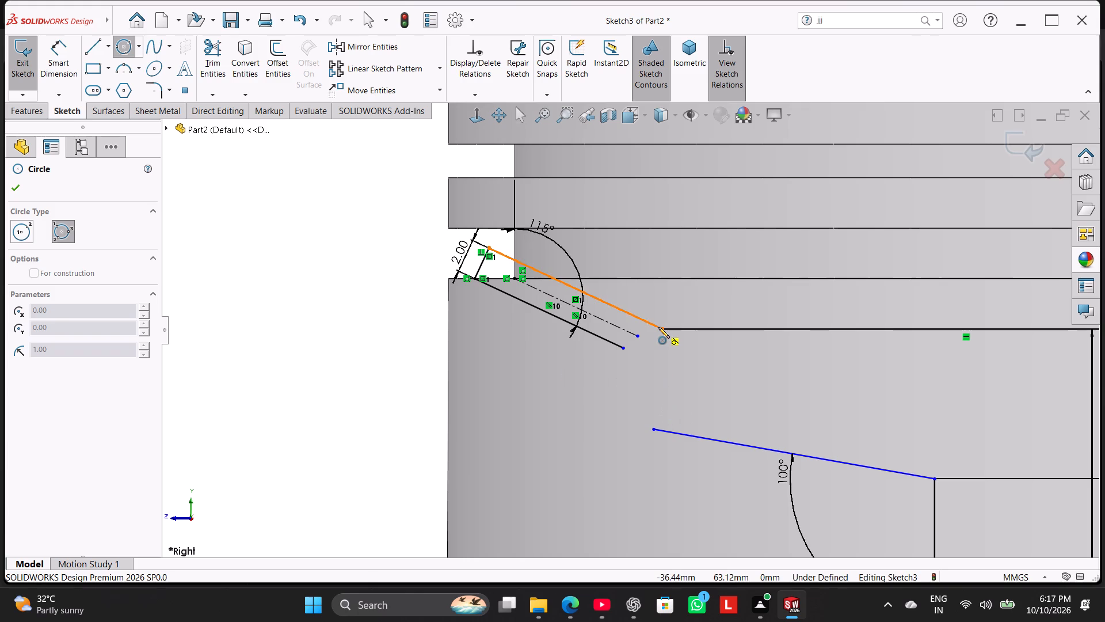
{"action": "left_click", "coordinate": [670, 329]}
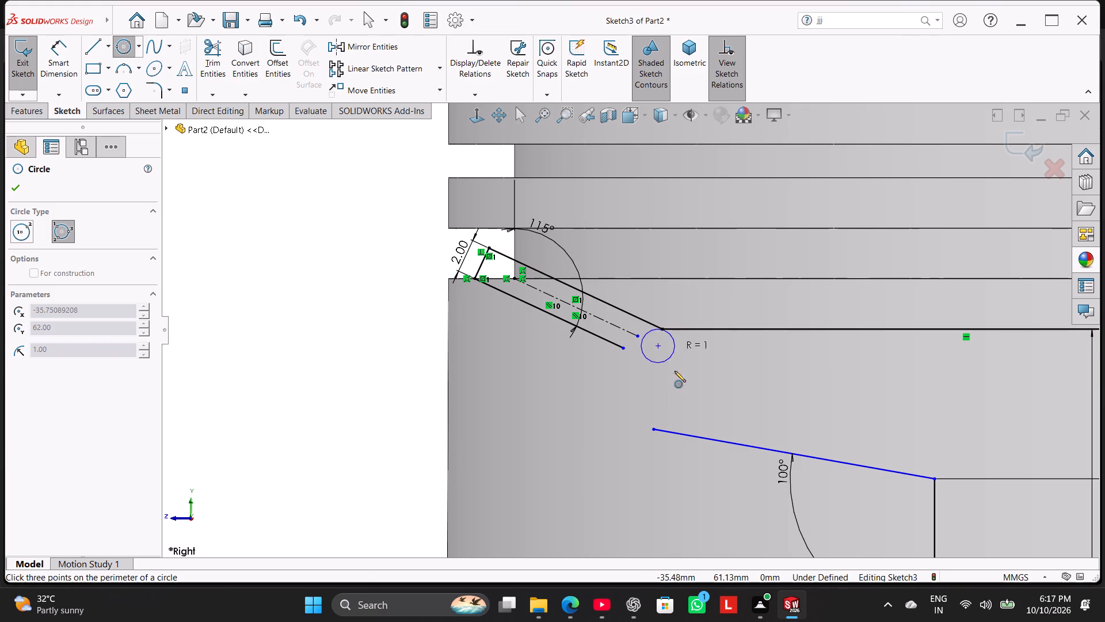
{"action": "left_click", "coordinate": [673, 430]}
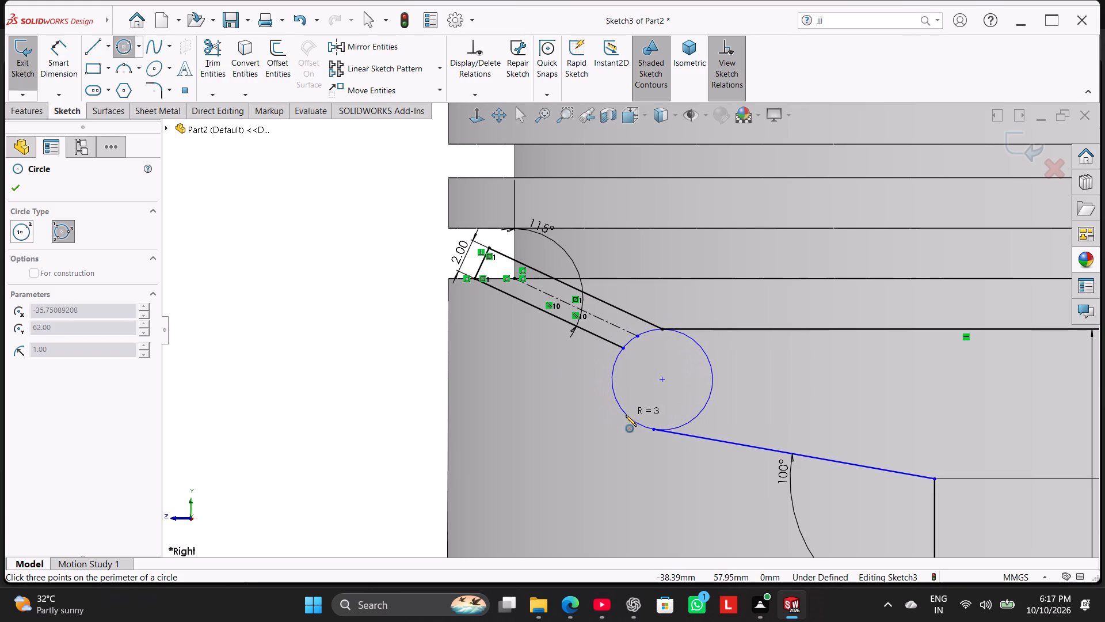
{"action": "left_click", "coordinate": [624, 415]}
{"action": "right_click", "coordinate": [371, 390]}
{"action": "left_click", "coordinate": [397, 400]}
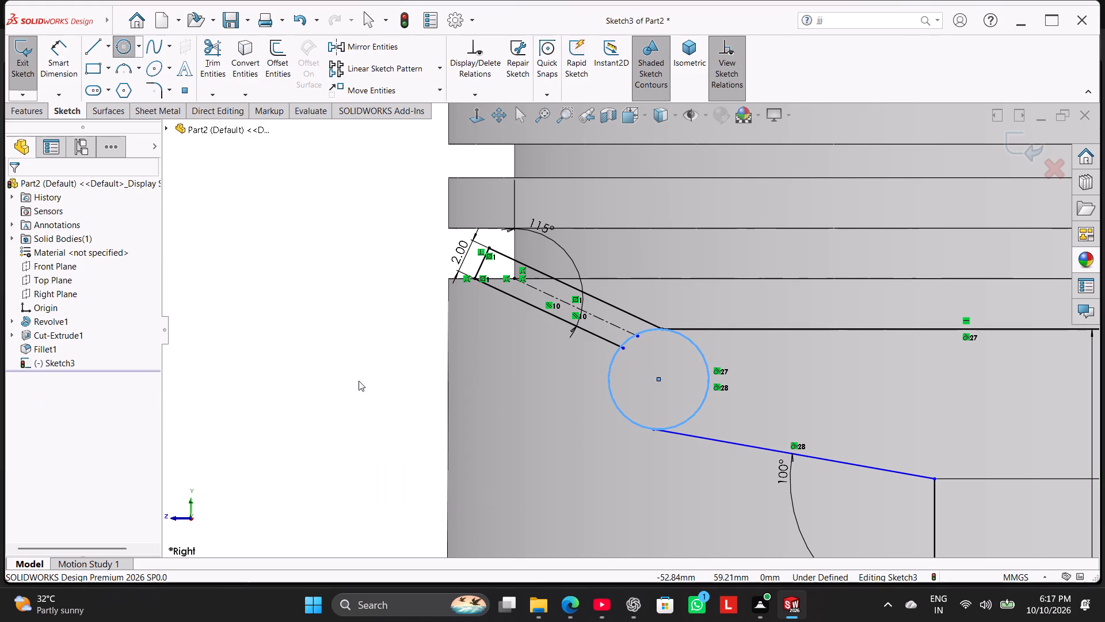
Dimension the circle with a 6 mm diameter and display the dimension as a radius.
{"action": "left_click_drag", "start_coordinate": [67, 67], "coordinate": [79, 90]}
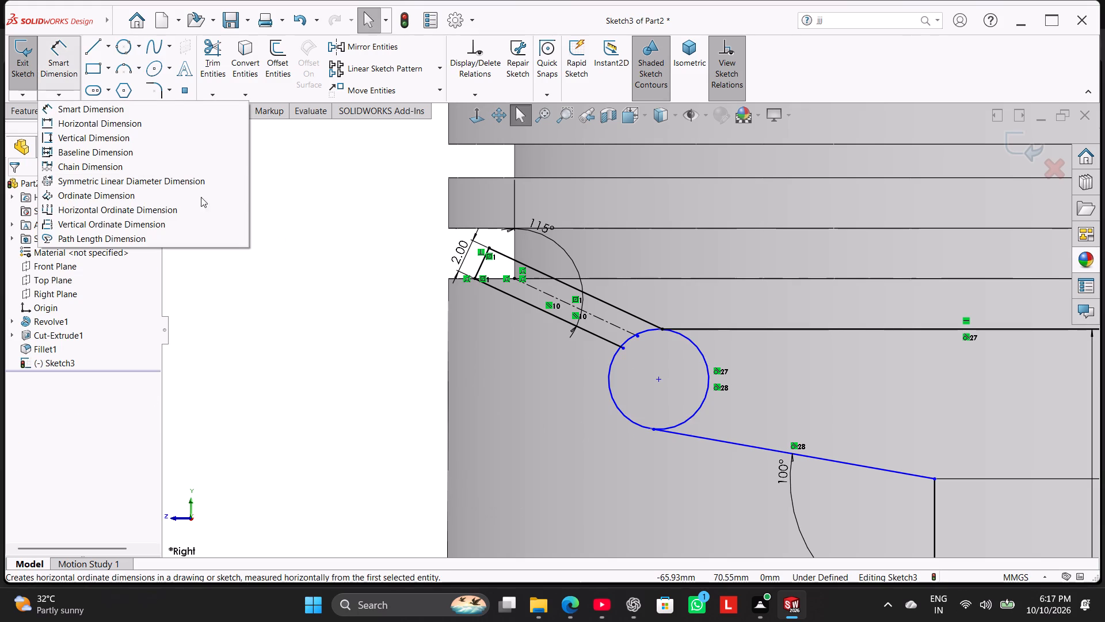
{"action": "left_click", "coordinate": [67, 52]}
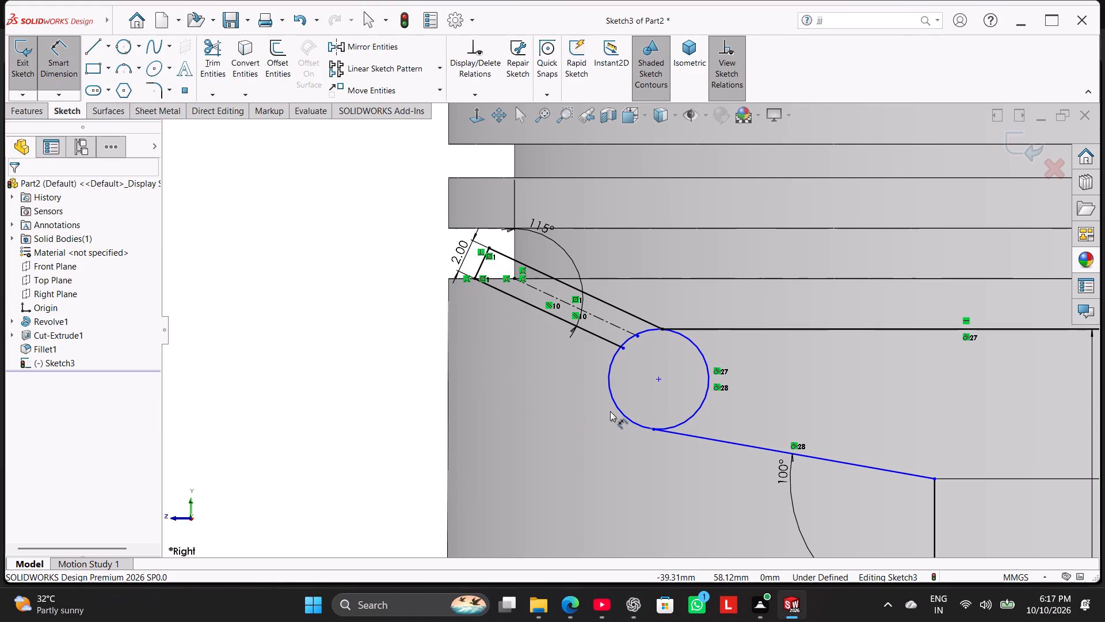
{"action": "left_click", "coordinate": [618, 409]}
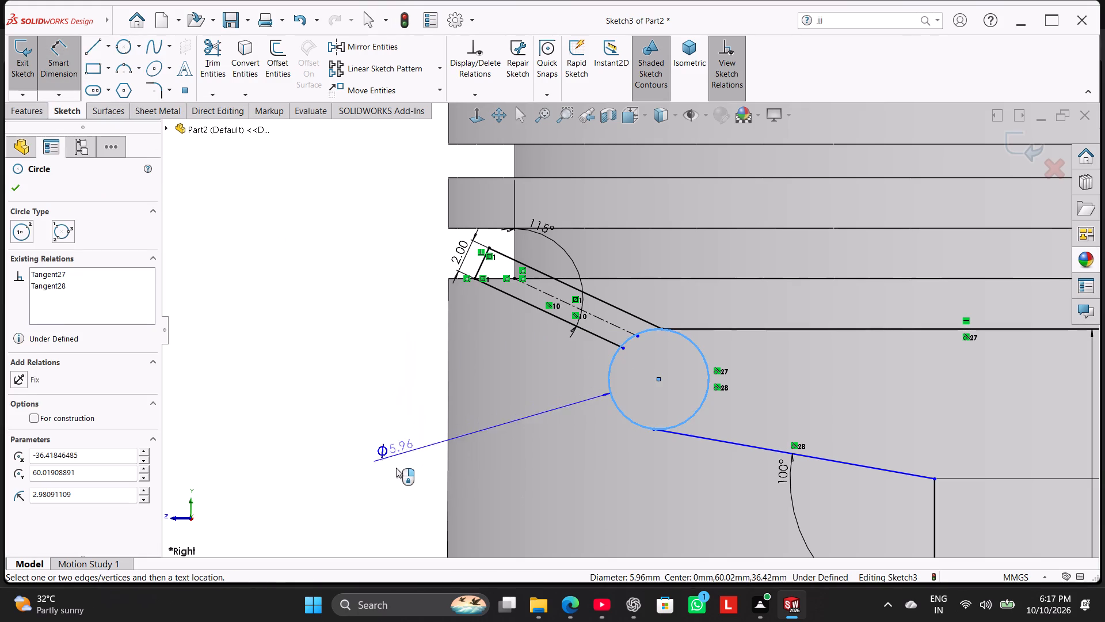
{"action": "left_click", "coordinate": [396, 469]}
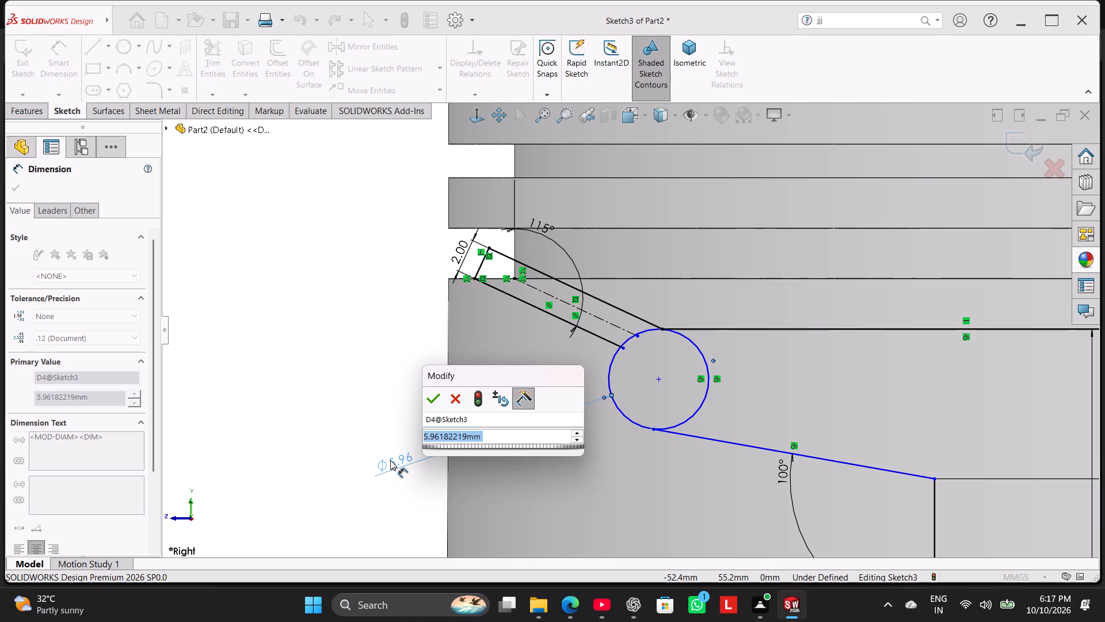
{"action": "key", "text": "6"}
{"action": "key", "text": "Return"}
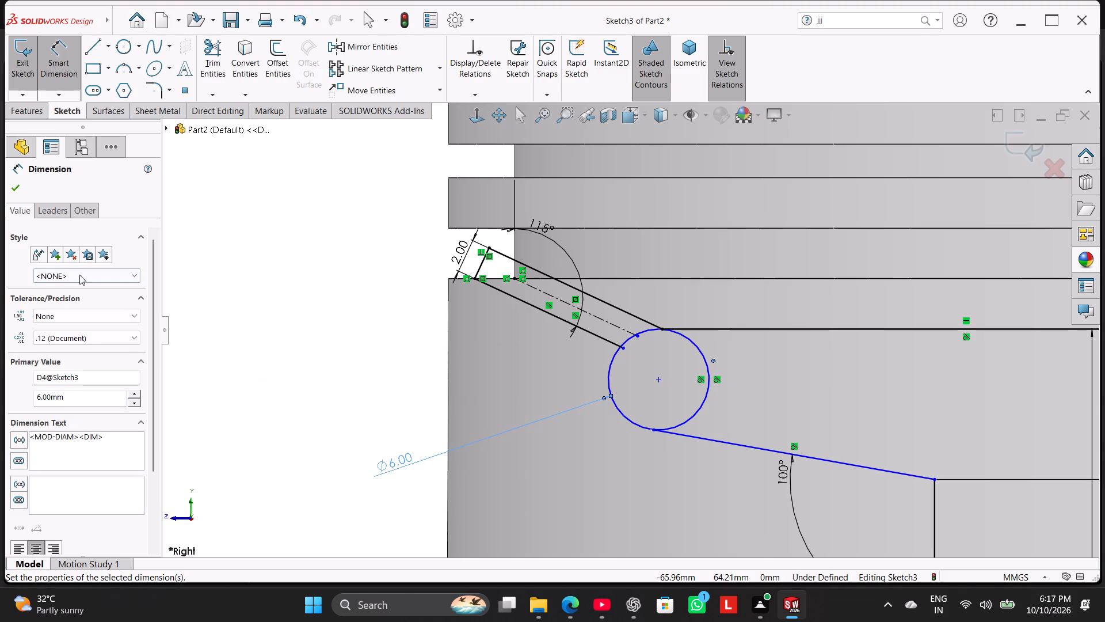
{"action": "left_click", "coordinate": [52, 214]}
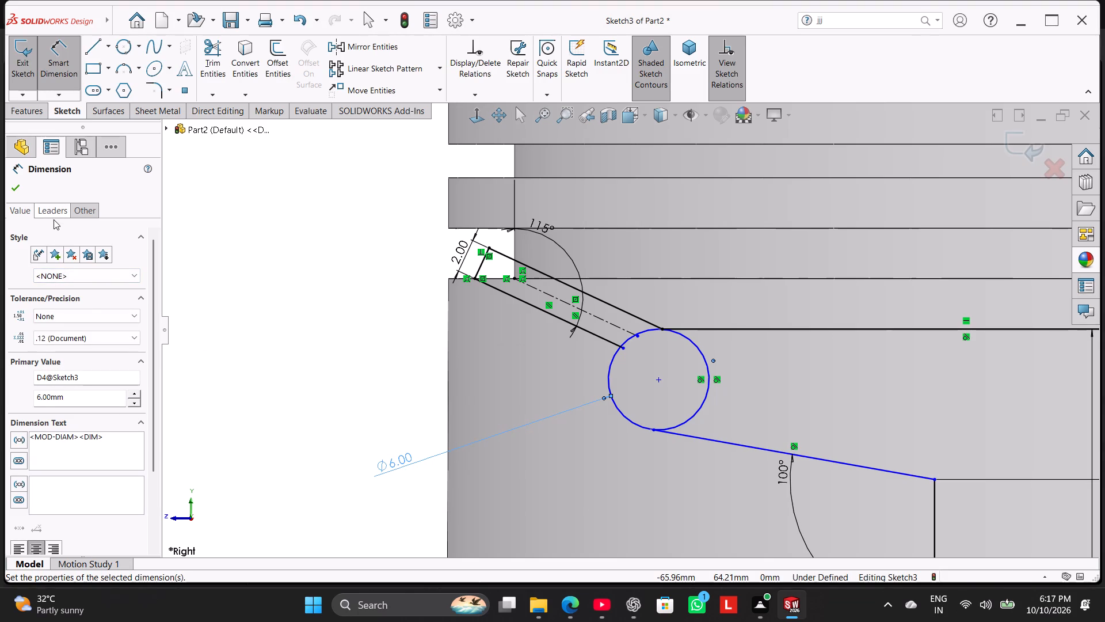
{"action": "left_click", "coordinate": [47, 296]}
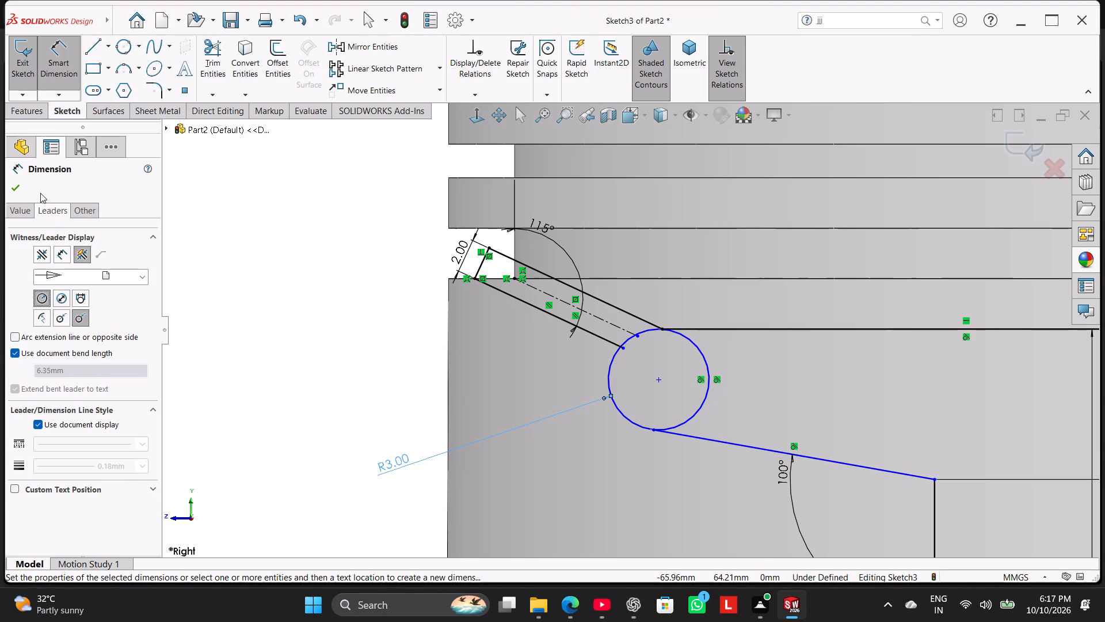
{"action": "left_click", "coordinate": [14, 188]}
{"action": "left_click", "coordinate": [315, 319]}
{"action": "right_click", "coordinate": [327, 333]}
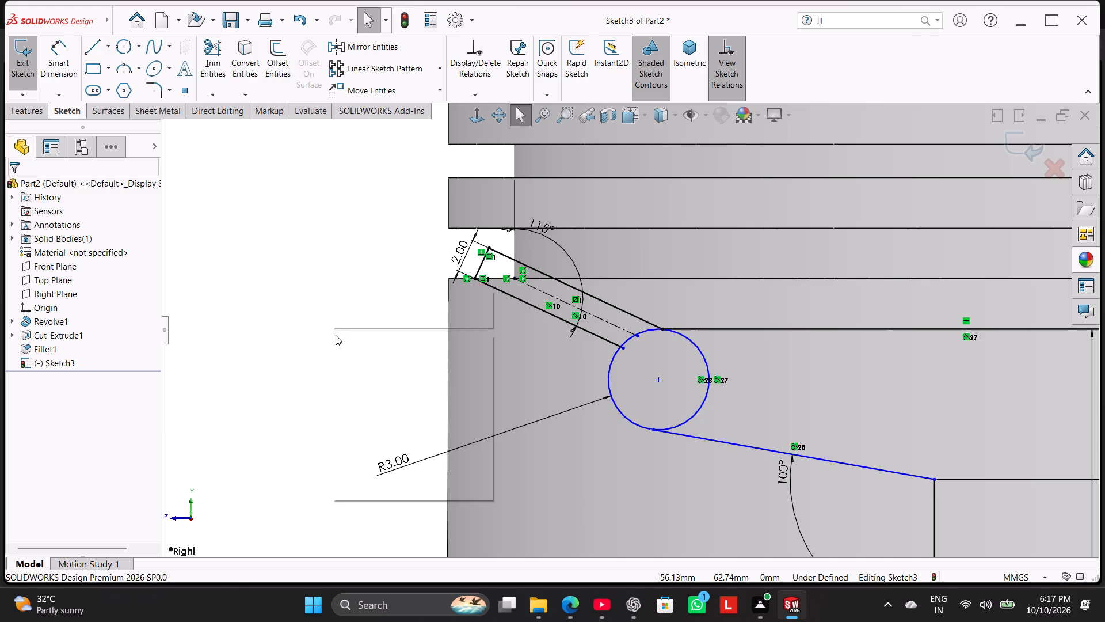
{"action": "left_click", "coordinate": [298, 352]}
Pull the outer end of the lower slanted line away from the circle, shortening the line.
{"action": "scroll", "coordinate": [639, 409], "scroll_direction": "down", "scroll_amount": 6}
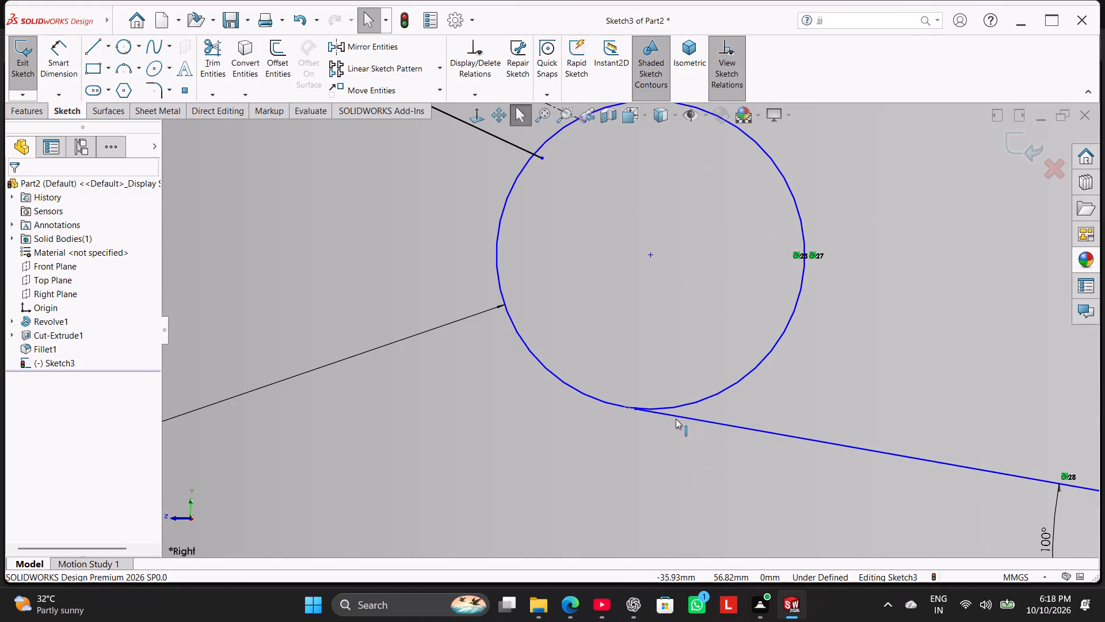
{"action": "left_click", "coordinate": [676, 419]}
{"action": "left_click", "coordinate": [676, 404]}
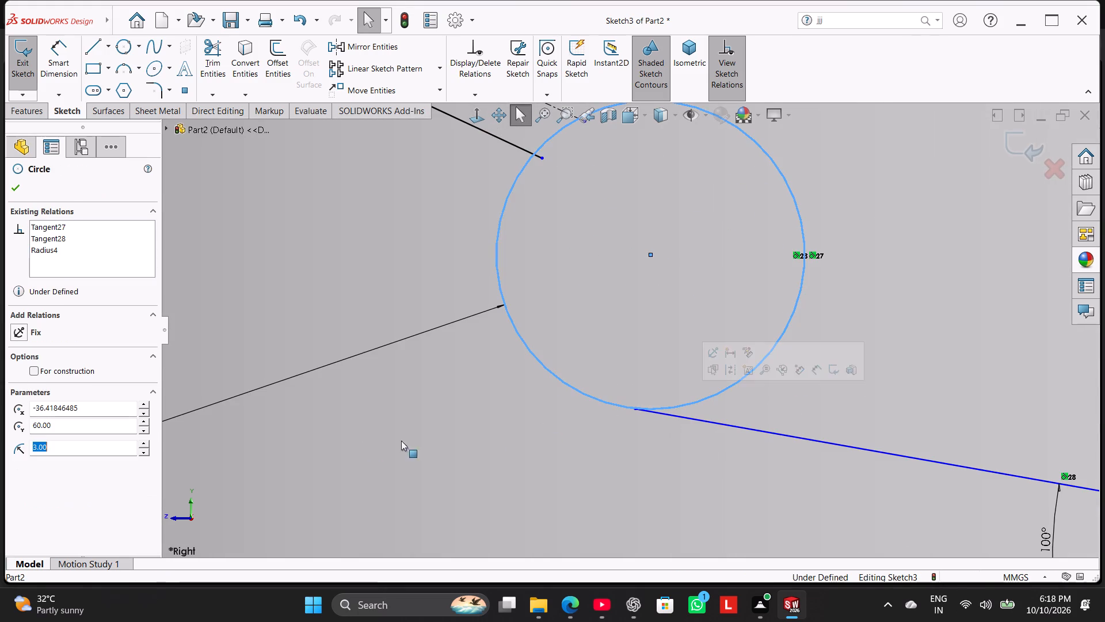
{"action": "scroll", "coordinate": [340, 479], "scroll_direction": "up", "scroll_amount": 6}
{"action": "left_click", "coordinate": [258, 356]}
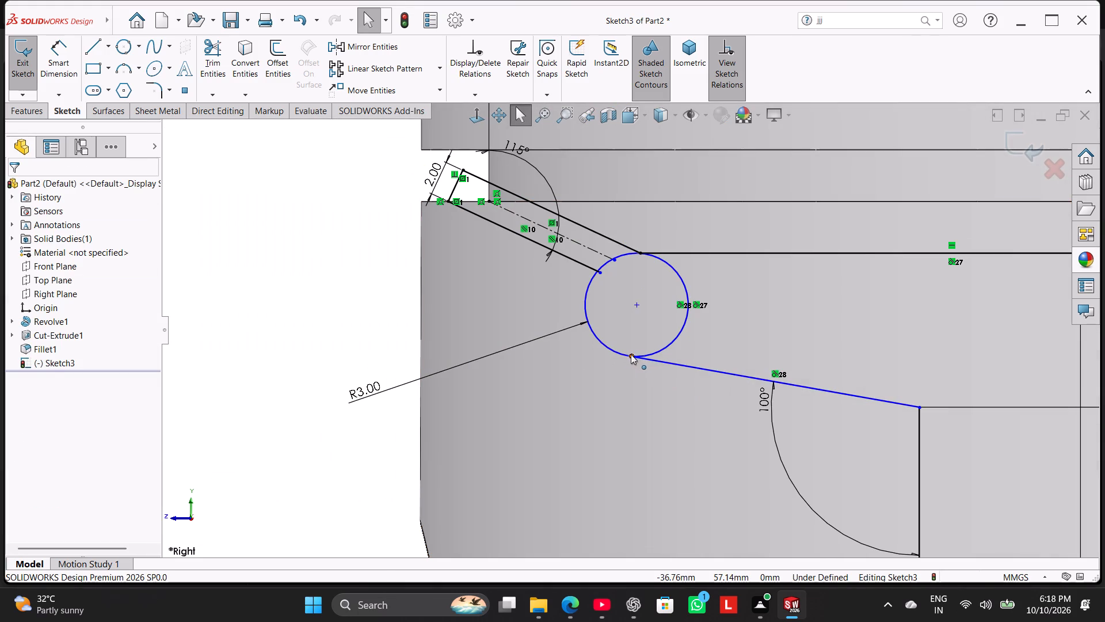
{"action": "left_click_drag", "start_coordinate": [631, 354], "coordinate": [655, 366]}
{"action": "left_click", "coordinate": [277, 285]}
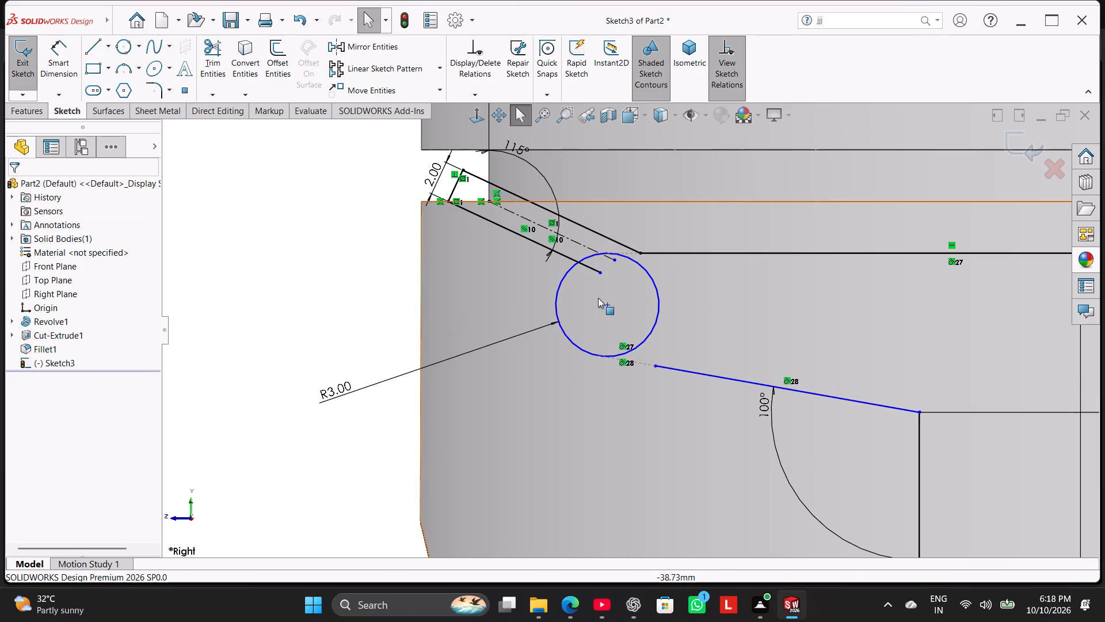
Move the circle's center below the joint of the upper passage line and horizontal line, and relate both points vertically.
{"action": "left_click_drag", "start_coordinate": [607, 303], "coordinate": [634, 310]}
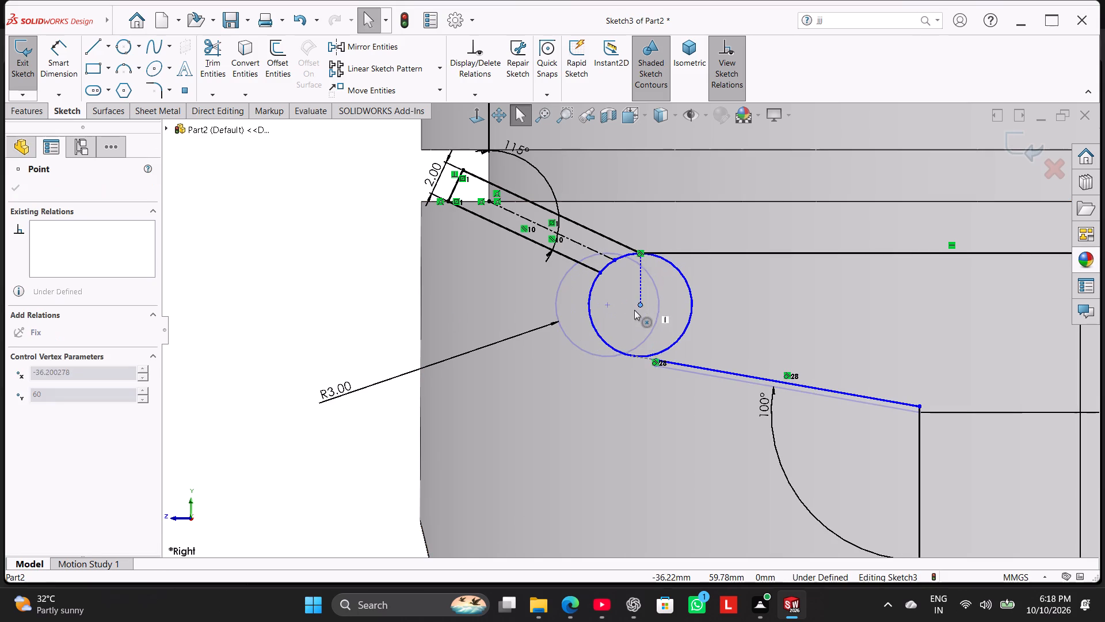
{"action": "left_click_drag", "start_coordinate": [634, 310], "coordinate": [643, 310]}
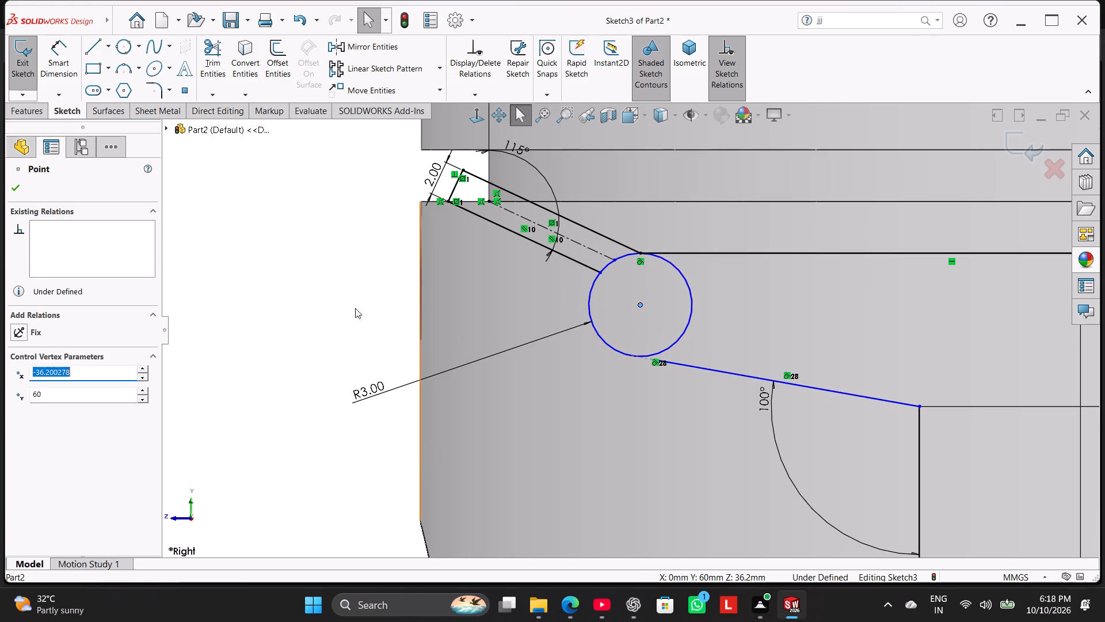
{"action": "left_click", "coordinate": [296, 292]}
{"action": "left_click", "coordinate": [641, 303], "text": "ctrl"}
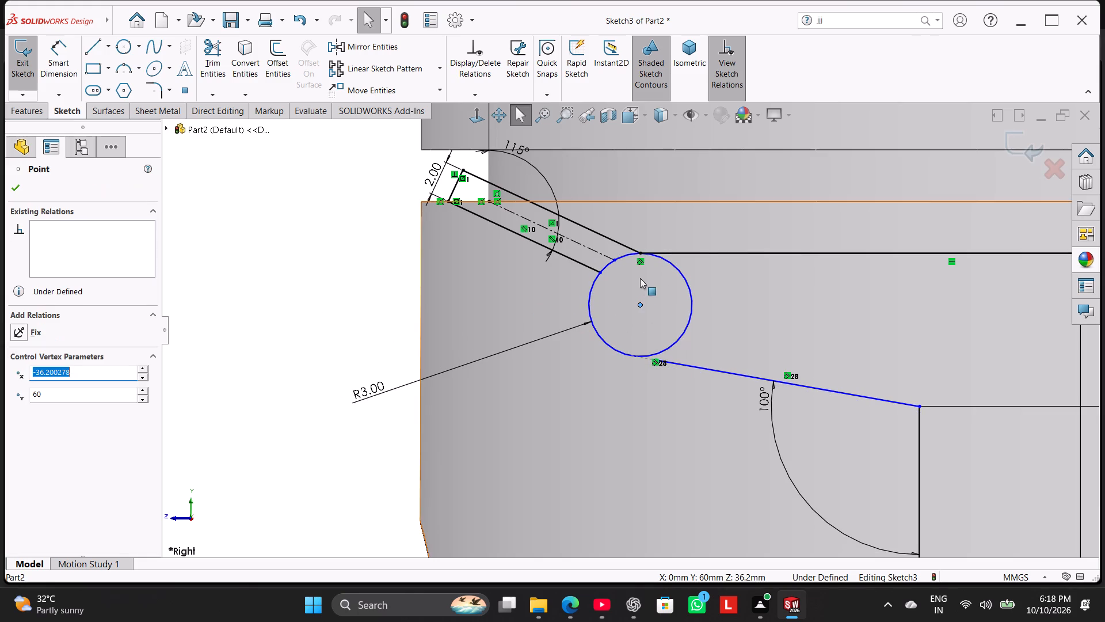
{"action": "left_click", "coordinate": [639, 256], "text": "ctrl"}
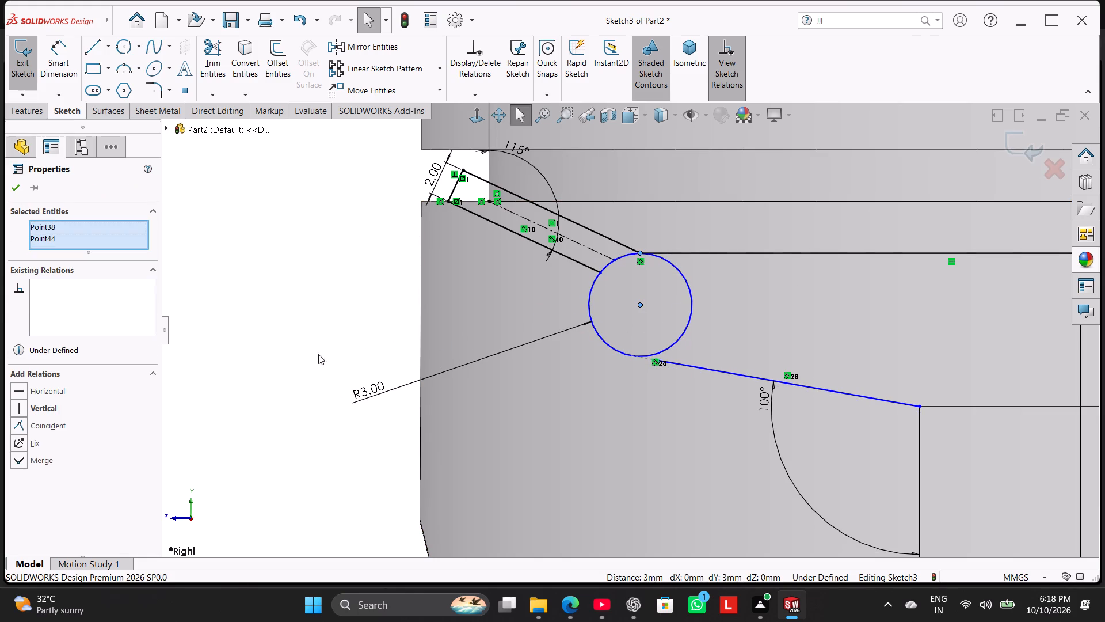
{"action": "left_click_drag", "start_coordinate": [40, 408], "coordinate": [45, 408]}
{"action": "left_click", "coordinate": [252, 362]}
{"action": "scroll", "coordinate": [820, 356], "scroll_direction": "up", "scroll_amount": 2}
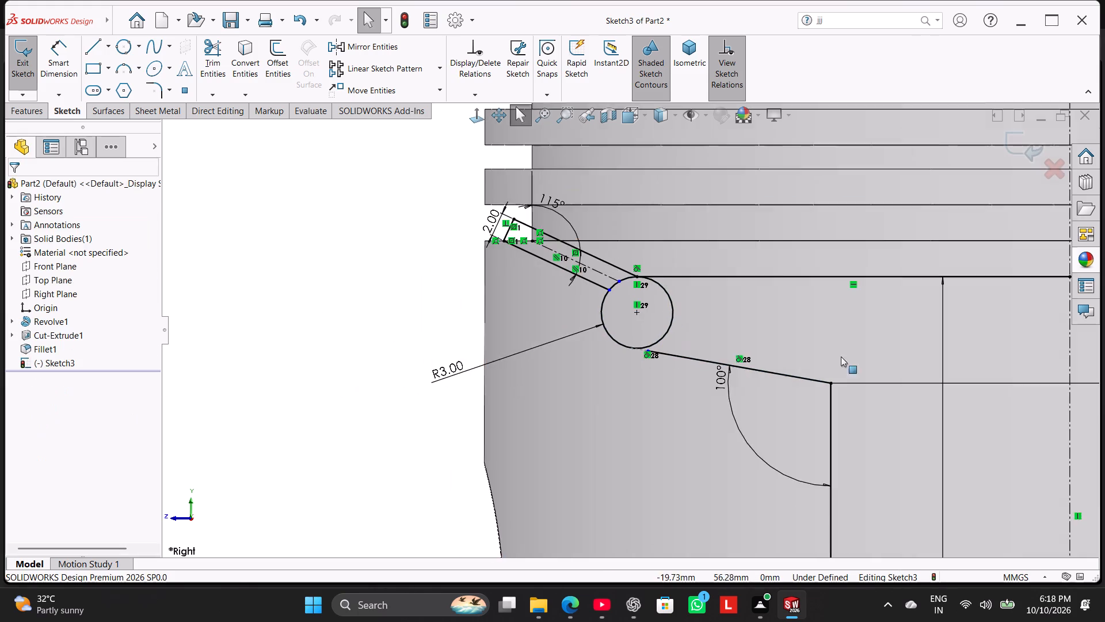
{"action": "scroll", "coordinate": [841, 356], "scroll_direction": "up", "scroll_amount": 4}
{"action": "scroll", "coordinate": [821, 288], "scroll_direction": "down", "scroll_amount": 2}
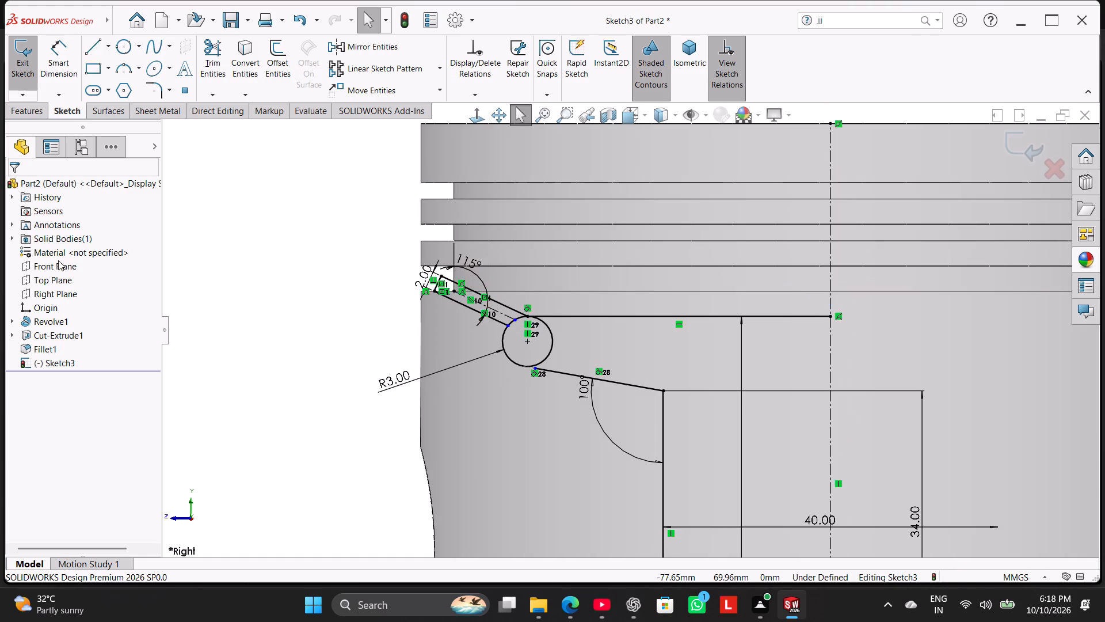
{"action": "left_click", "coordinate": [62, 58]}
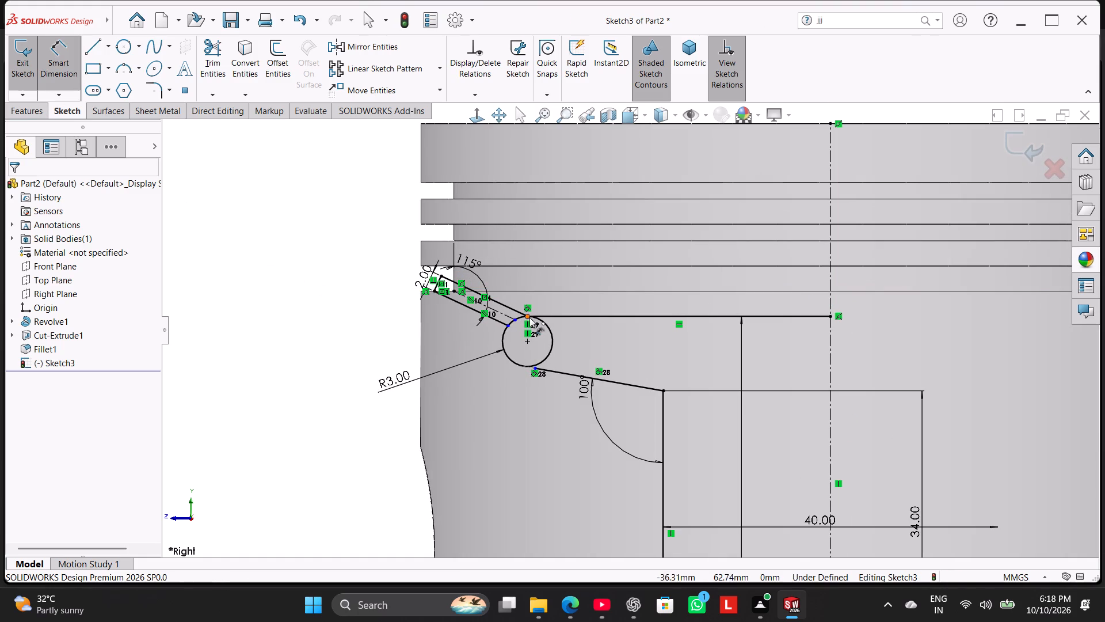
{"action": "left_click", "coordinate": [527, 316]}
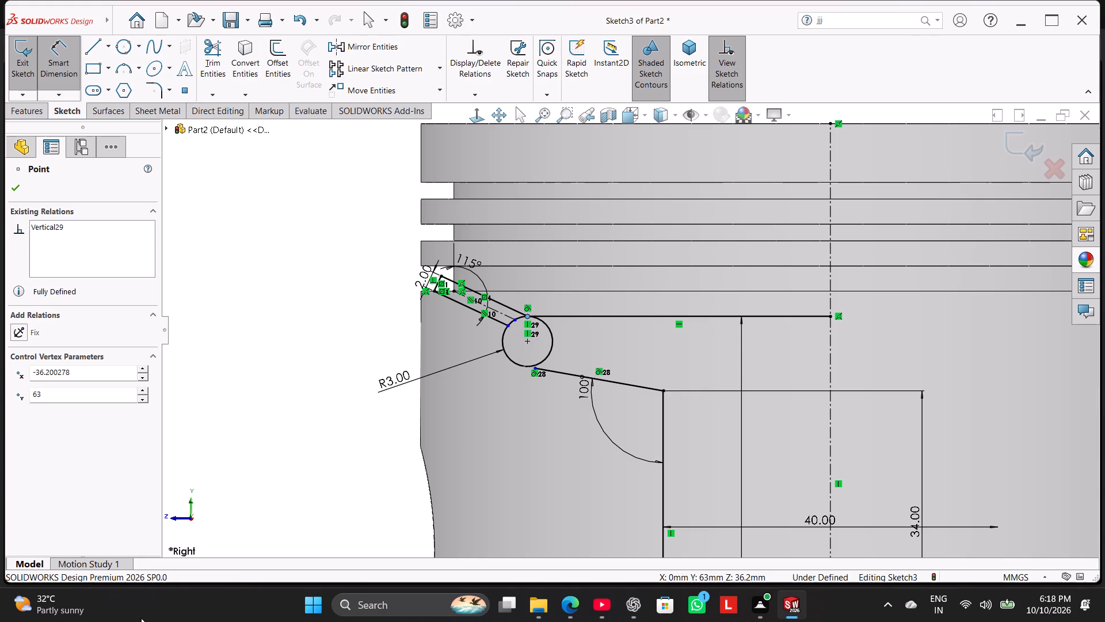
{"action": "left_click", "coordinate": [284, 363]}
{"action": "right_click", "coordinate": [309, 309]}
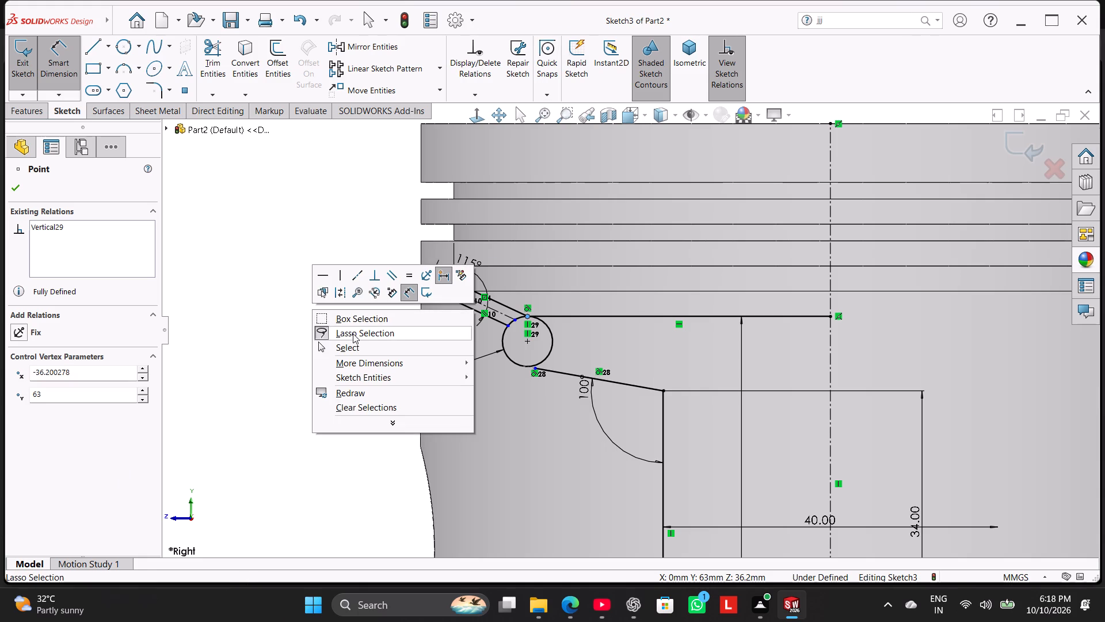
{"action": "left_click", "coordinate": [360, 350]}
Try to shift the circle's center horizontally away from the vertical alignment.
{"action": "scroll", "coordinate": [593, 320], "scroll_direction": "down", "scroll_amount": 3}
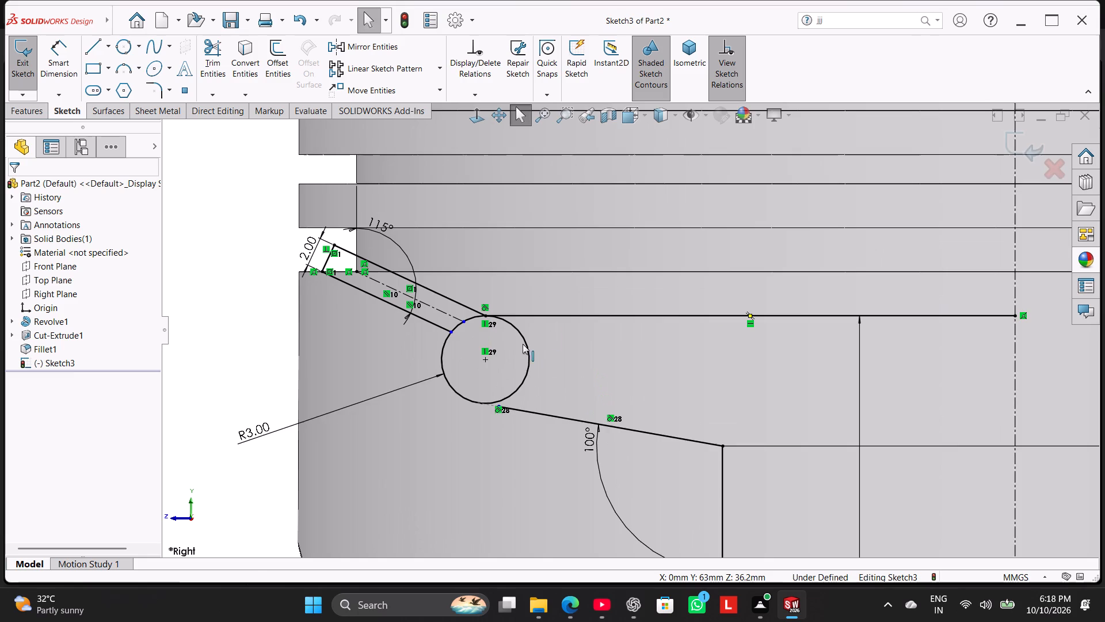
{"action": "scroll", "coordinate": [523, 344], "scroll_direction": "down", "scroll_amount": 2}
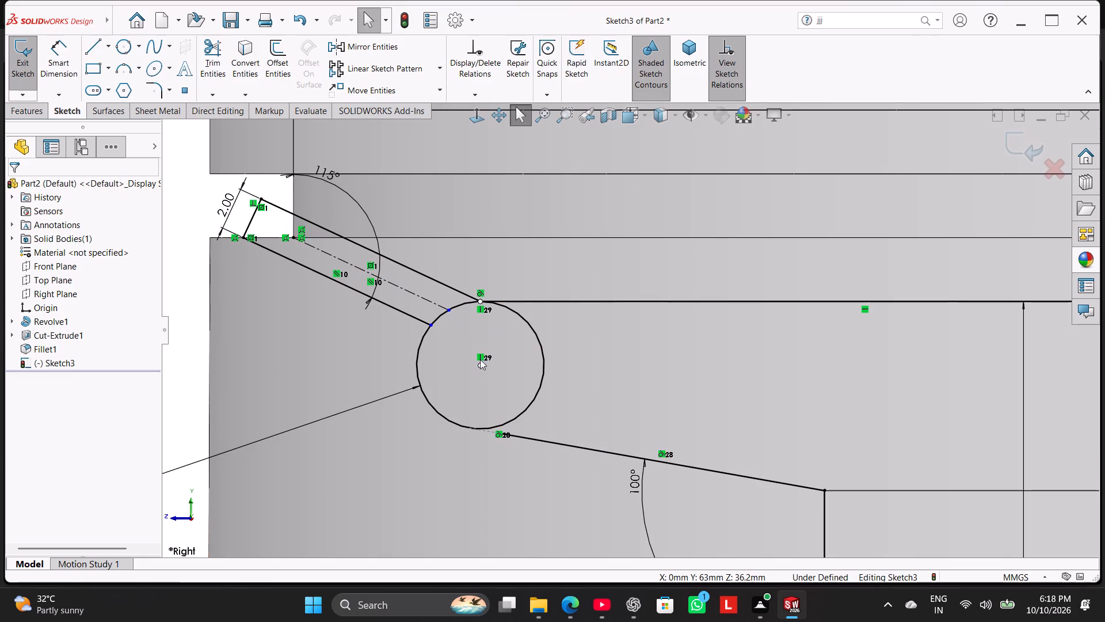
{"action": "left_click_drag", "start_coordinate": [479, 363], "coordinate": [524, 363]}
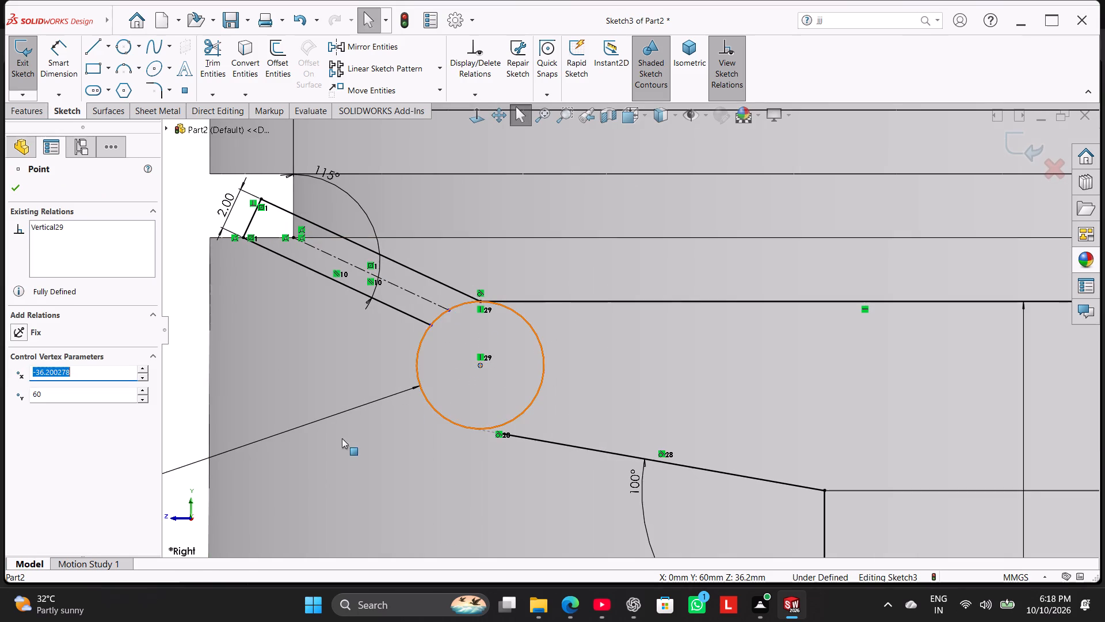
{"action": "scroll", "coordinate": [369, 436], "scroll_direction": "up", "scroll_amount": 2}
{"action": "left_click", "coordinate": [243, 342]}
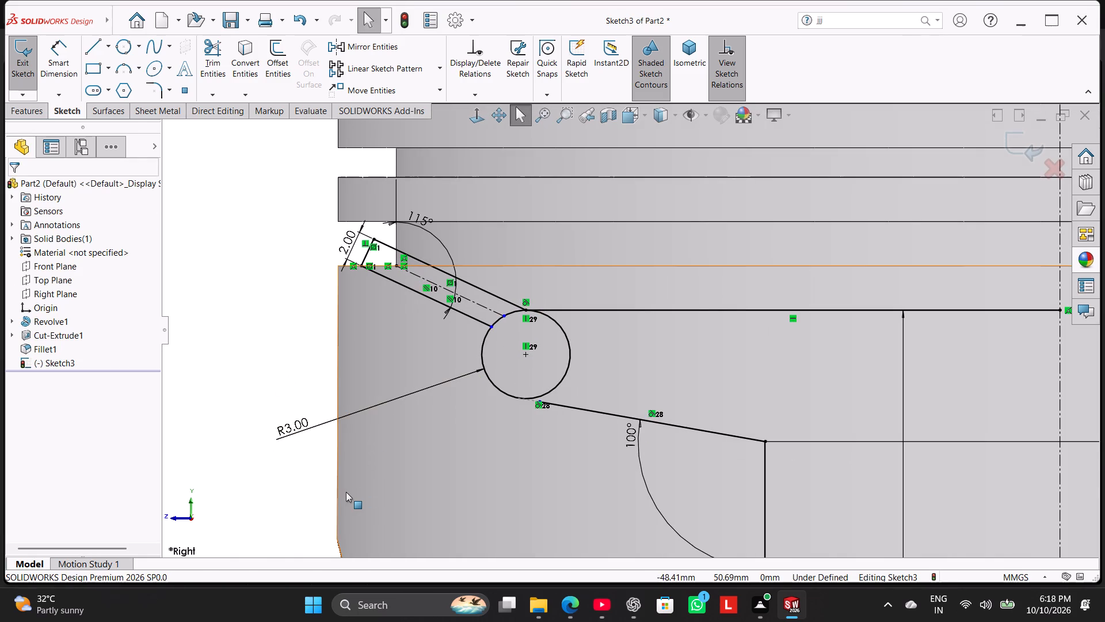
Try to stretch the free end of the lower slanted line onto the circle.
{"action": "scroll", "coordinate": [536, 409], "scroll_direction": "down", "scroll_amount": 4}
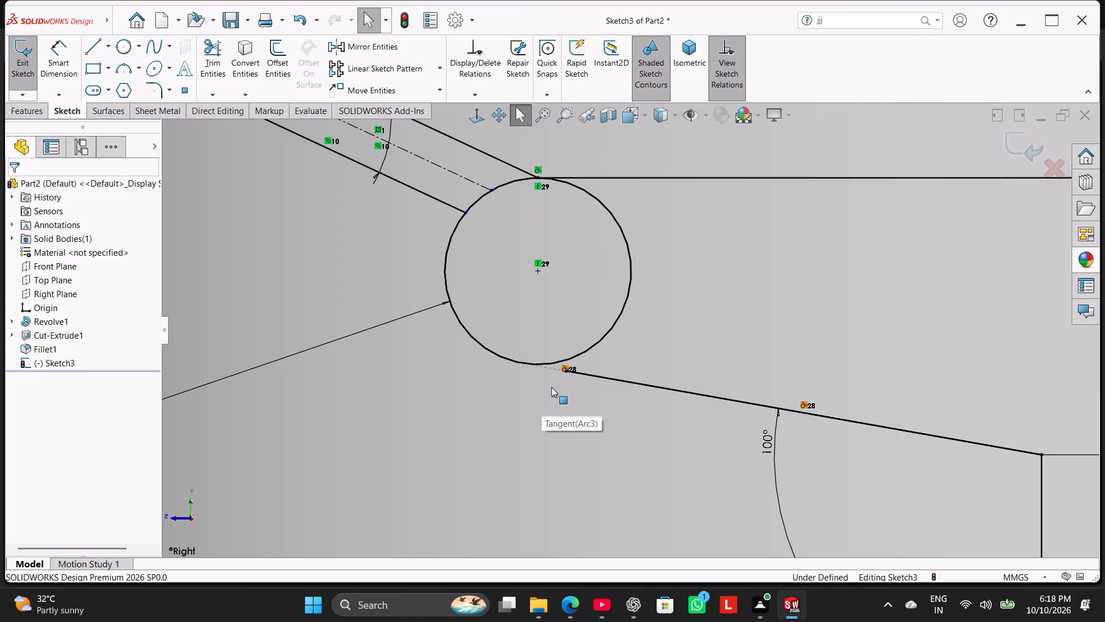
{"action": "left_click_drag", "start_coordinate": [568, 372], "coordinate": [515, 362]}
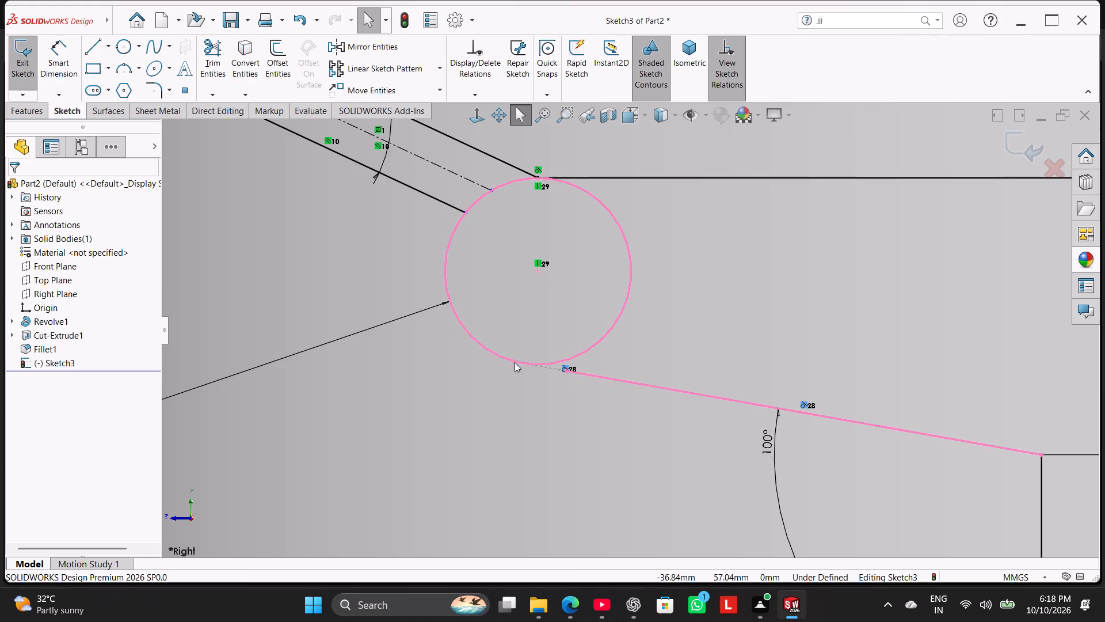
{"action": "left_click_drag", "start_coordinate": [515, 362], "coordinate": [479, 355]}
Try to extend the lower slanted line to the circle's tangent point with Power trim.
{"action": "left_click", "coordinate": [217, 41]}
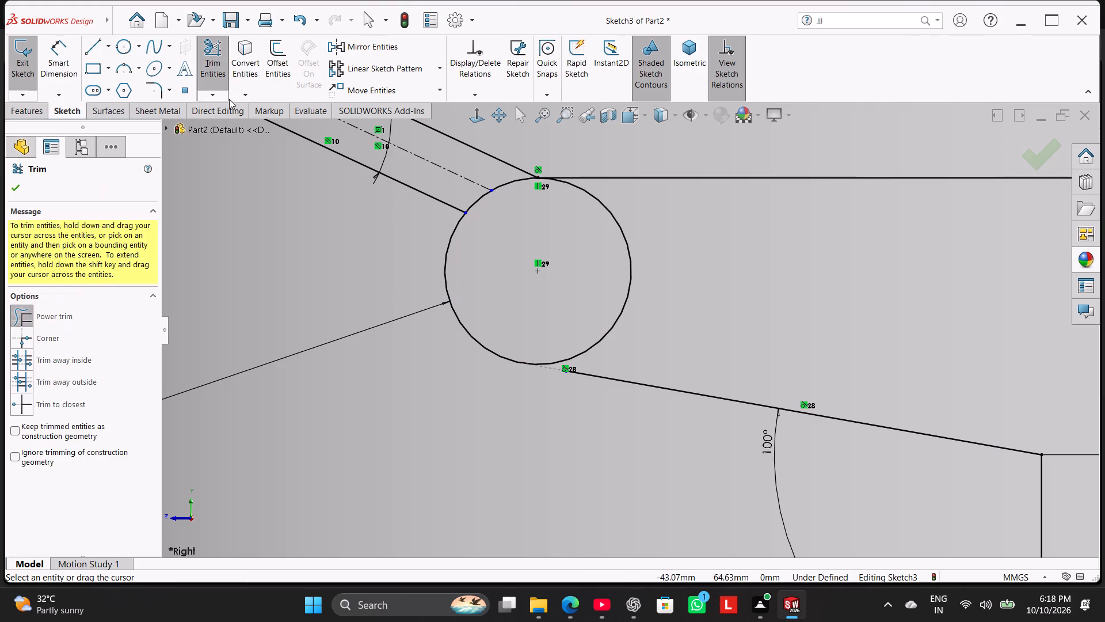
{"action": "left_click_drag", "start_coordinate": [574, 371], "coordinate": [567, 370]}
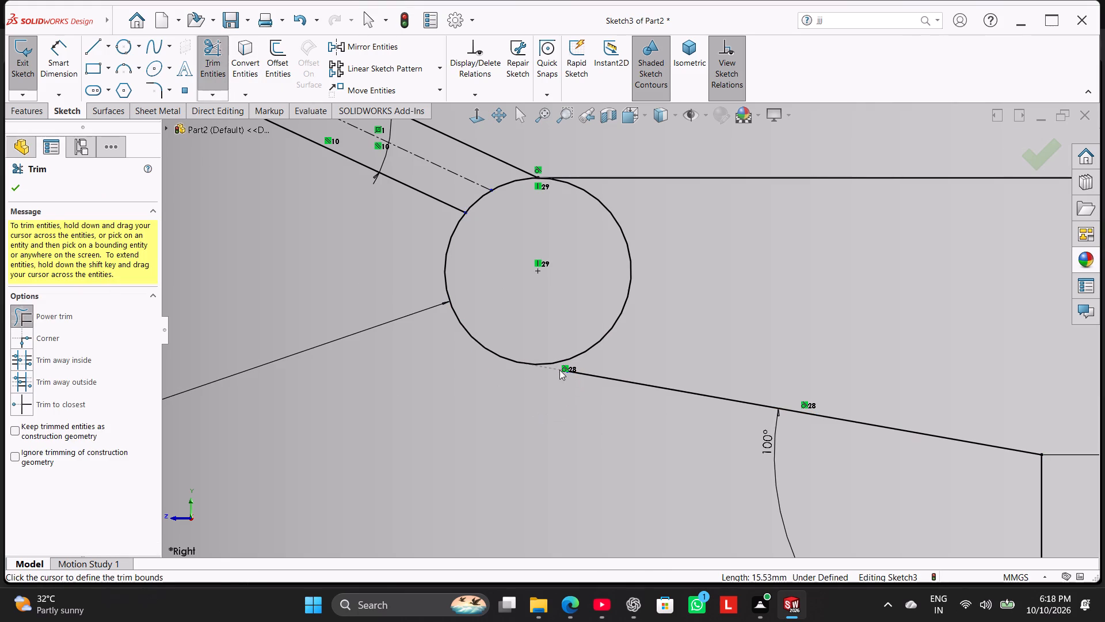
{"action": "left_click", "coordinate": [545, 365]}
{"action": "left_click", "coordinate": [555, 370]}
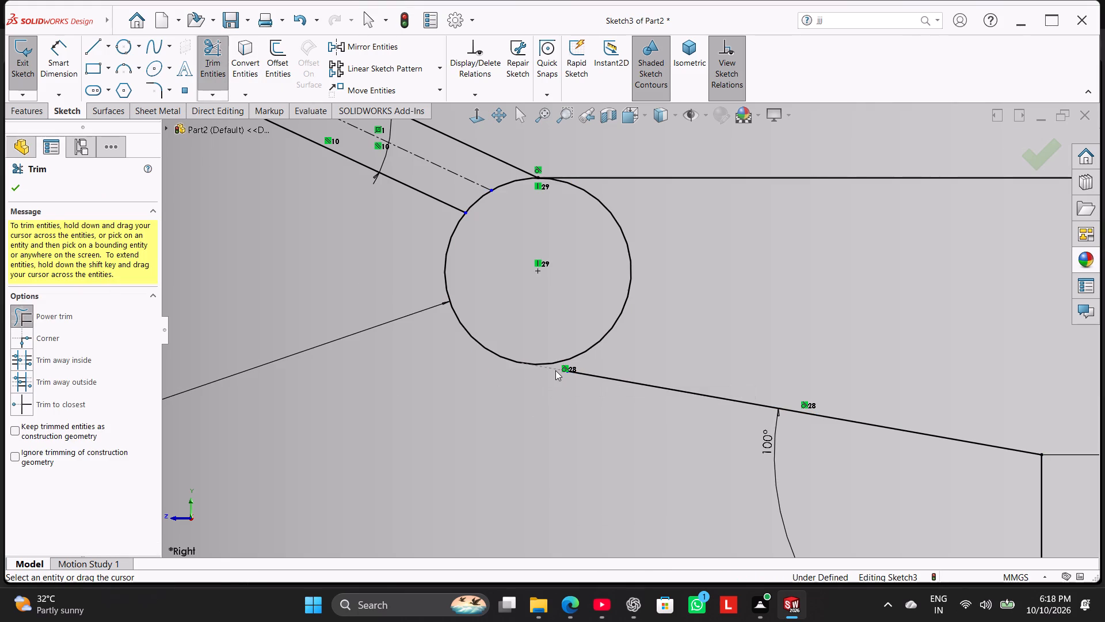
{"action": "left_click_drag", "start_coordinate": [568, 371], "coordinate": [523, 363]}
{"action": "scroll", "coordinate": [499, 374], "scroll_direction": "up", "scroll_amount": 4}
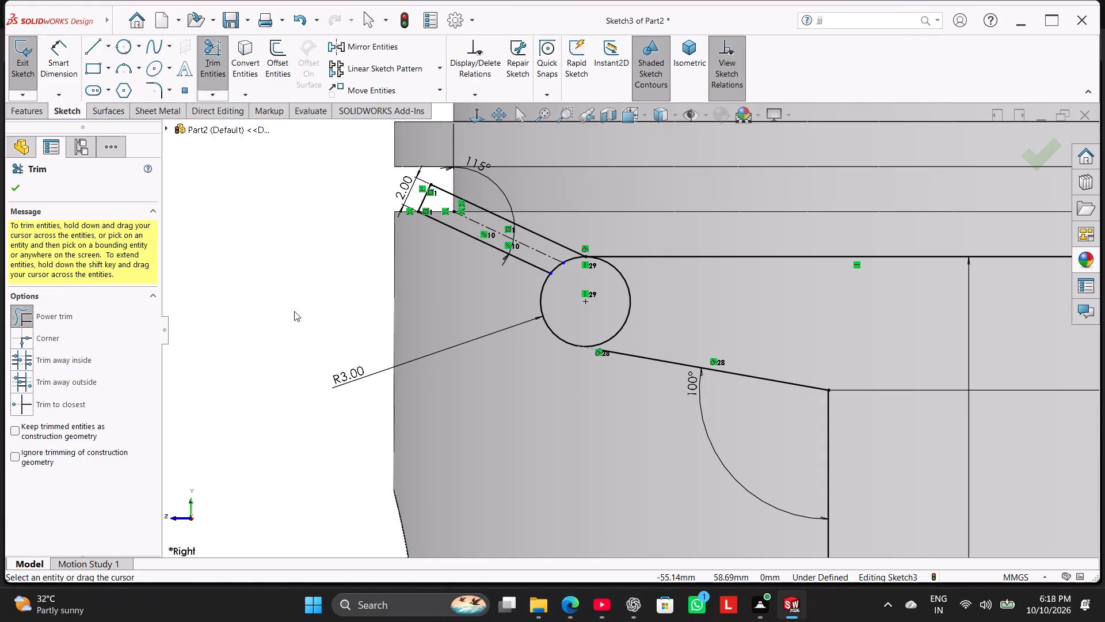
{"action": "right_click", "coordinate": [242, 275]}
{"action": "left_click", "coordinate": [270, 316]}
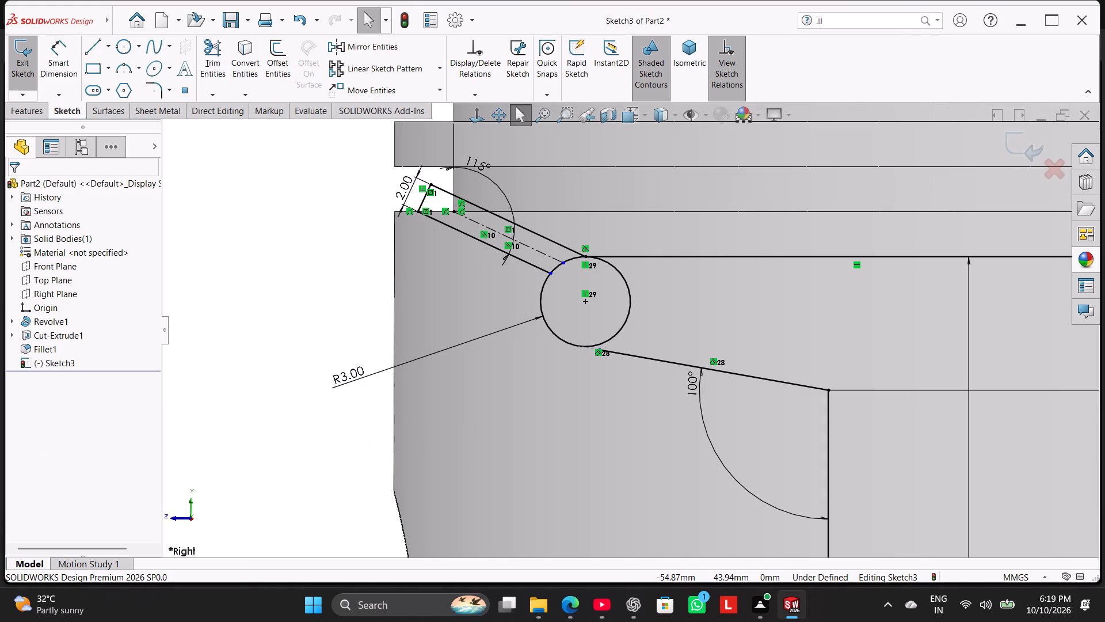
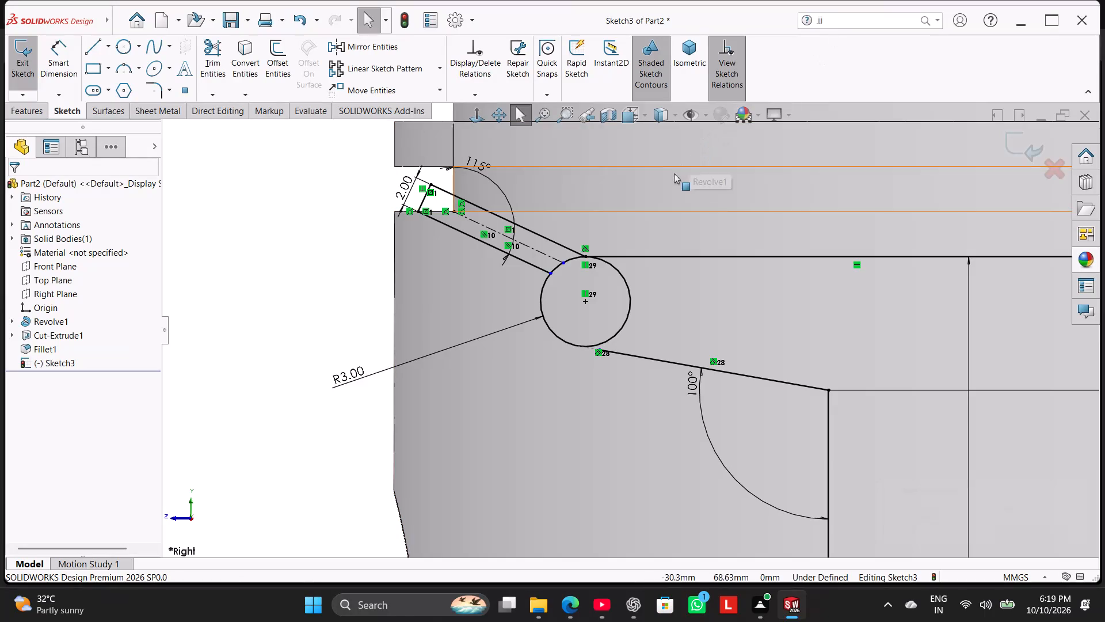
Delete the R3 circle at the end of the slanted passage.
{"action": "right_click", "coordinate": [630, 304]}
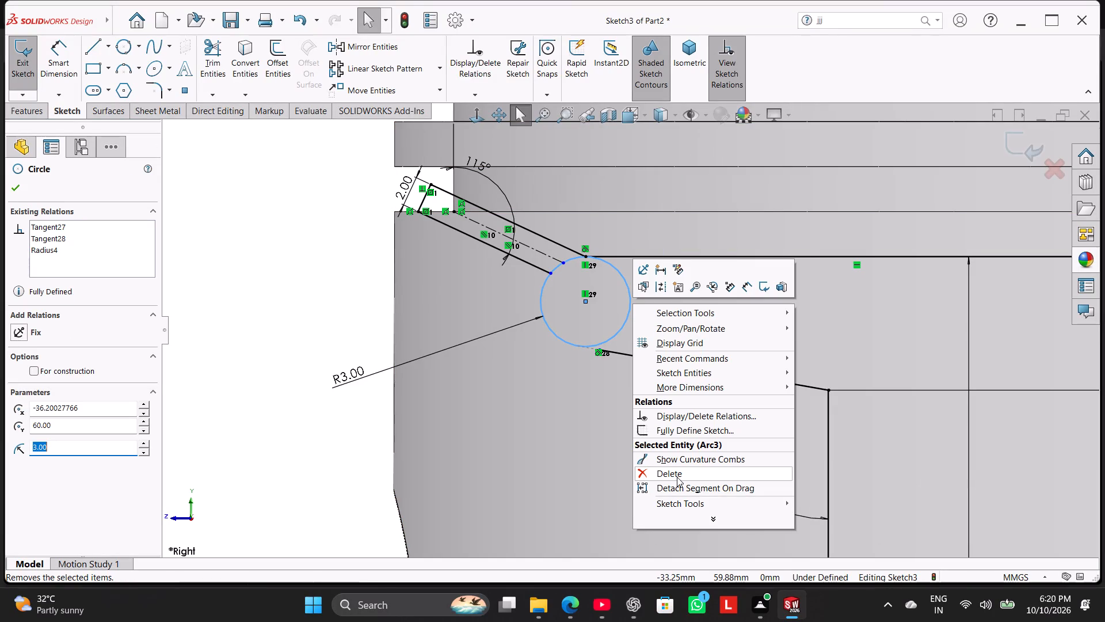
{"action": "left_click", "coordinate": [677, 477]}
{"action": "left_click", "coordinate": [474, 301]}
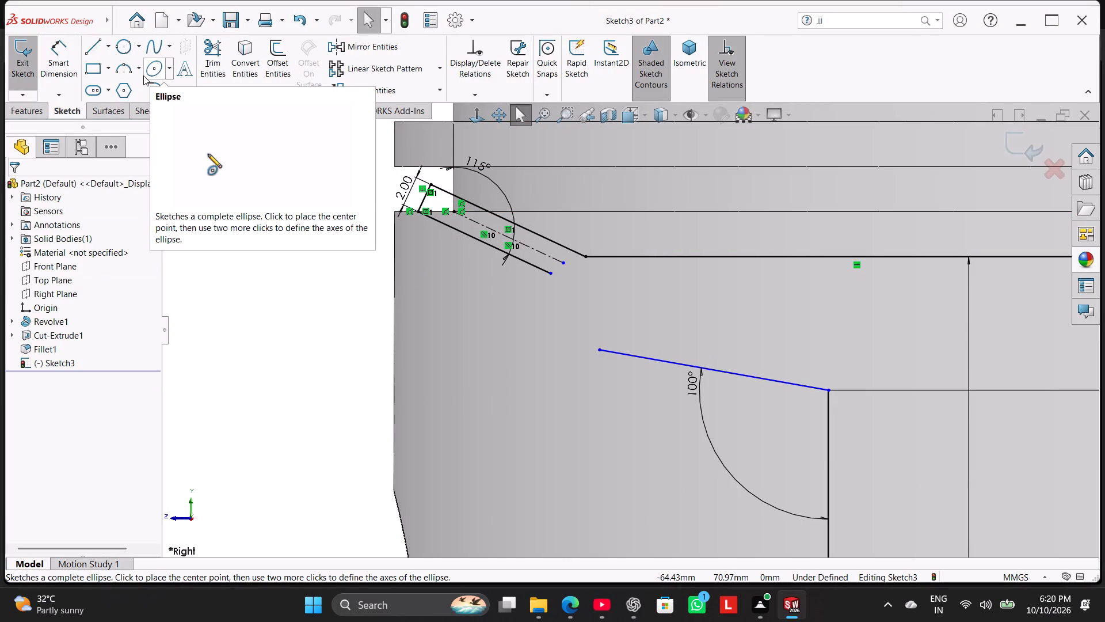
Draw a three-point arc of about 3.72 mm radius from the lower slanted line's free end to the upper passage line and horizontal line joint.
{"action": "left_click", "coordinate": [125, 68]}
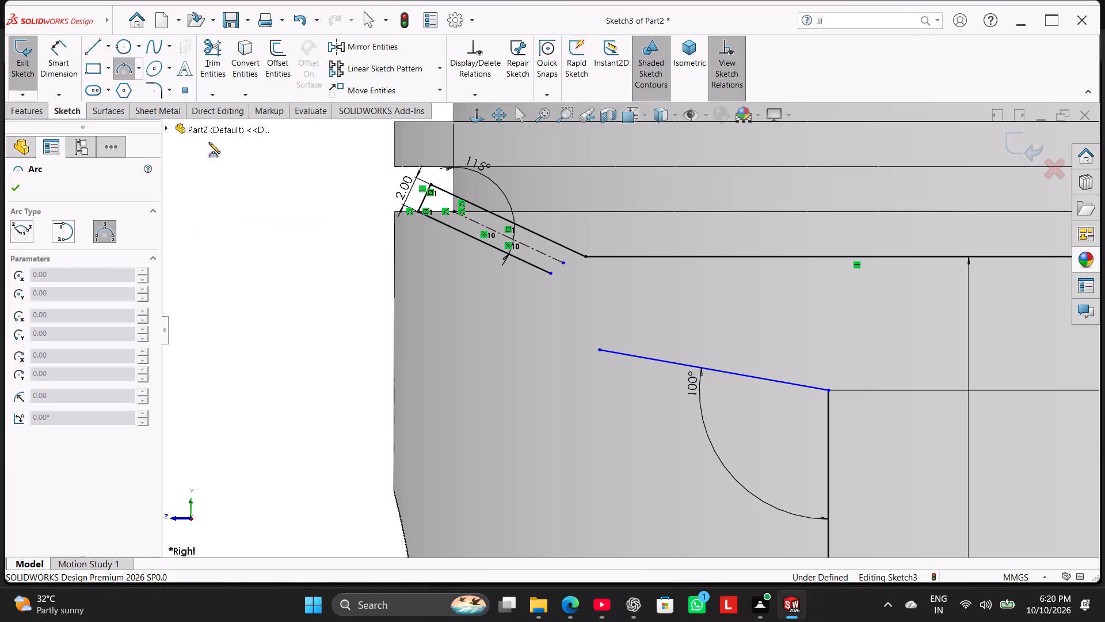
{"action": "left_click", "coordinate": [599, 348]}
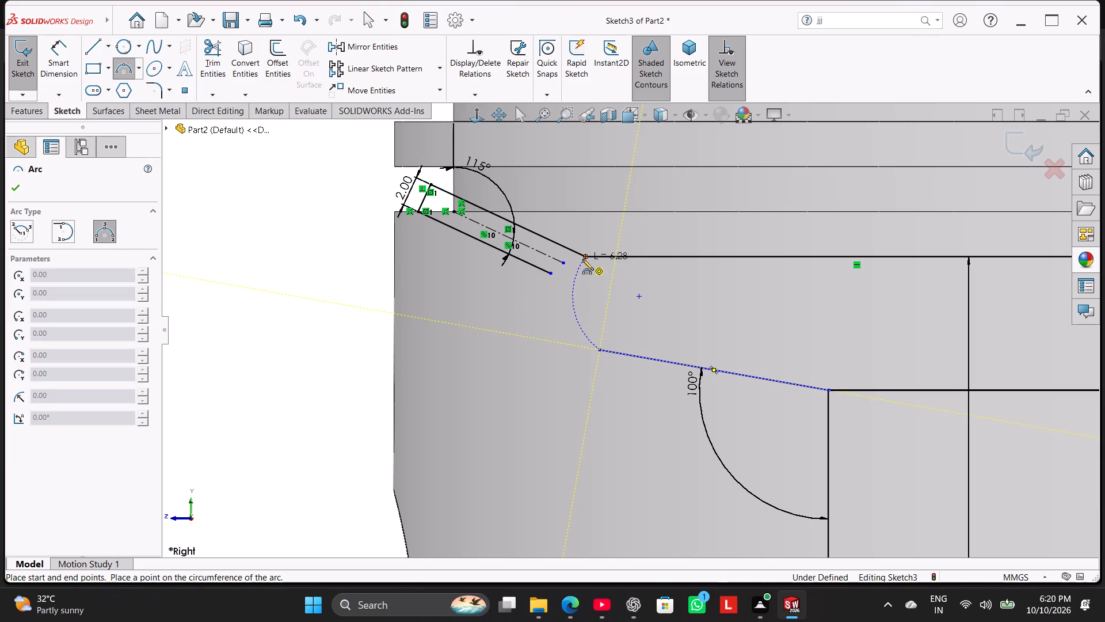
{"action": "left_click", "coordinate": [584, 257]}
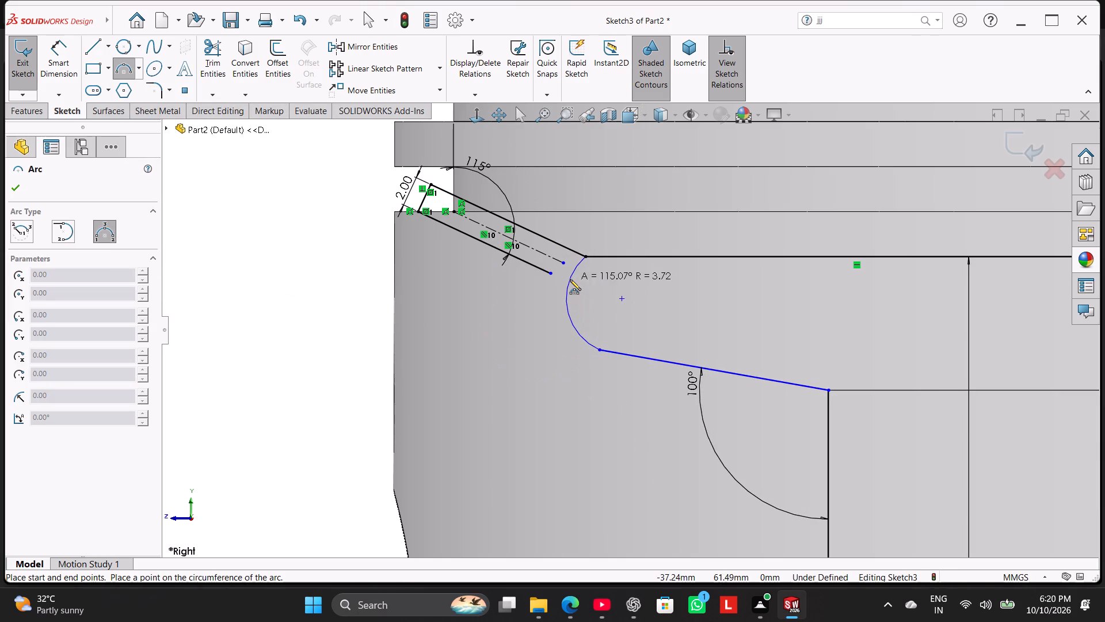
{"action": "left_click", "coordinate": [570, 279]}
{"action": "right_click", "coordinate": [291, 280]}
{"action": "left_click", "coordinate": [314, 285]}
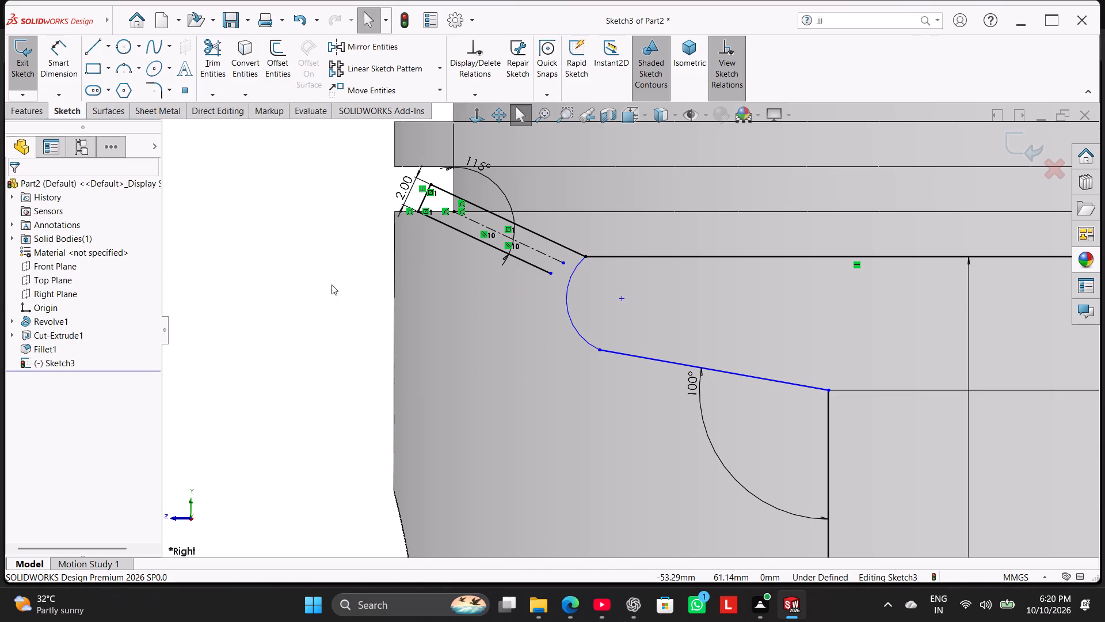
Dimension the new arc's radius as 3 mm.
{"action": "left_click", "coordinate": [65, 73]}
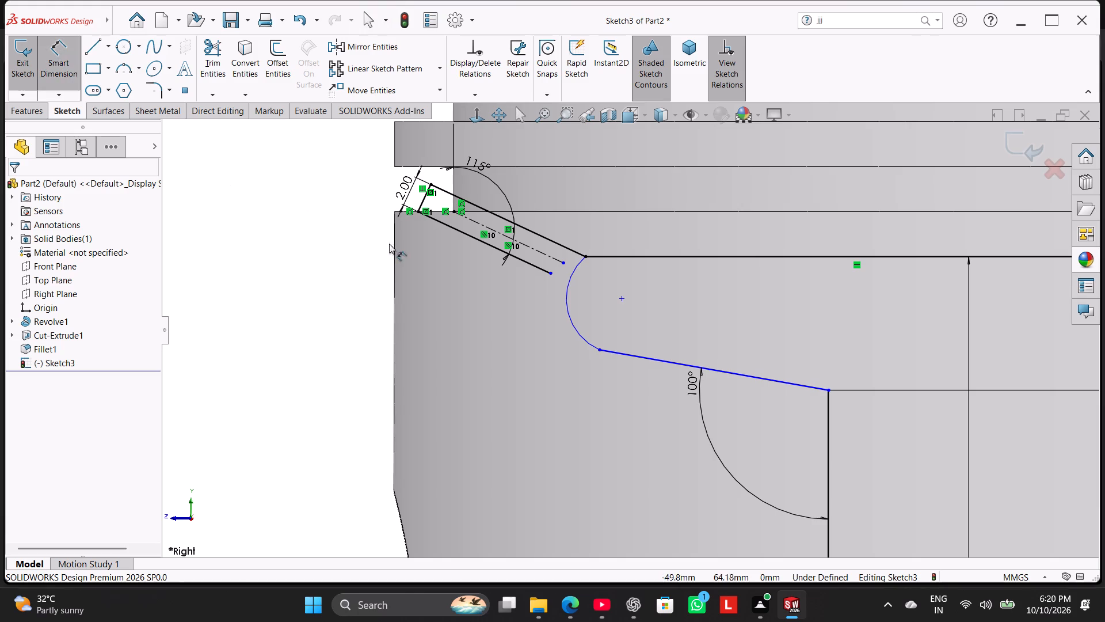
{"action": "left_click", "coordinate": [574, 326]}
{"action": "left_click", "coordinate": [498, 325]}
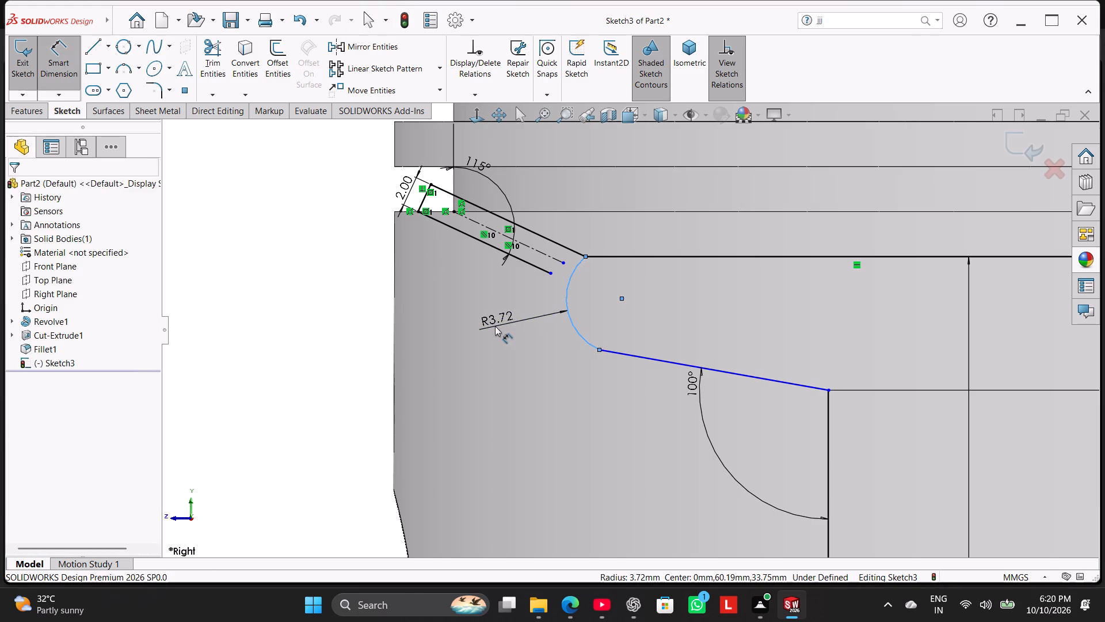
{"action": "key", "text": "3"}
{"action": "key", "text": "Return"}
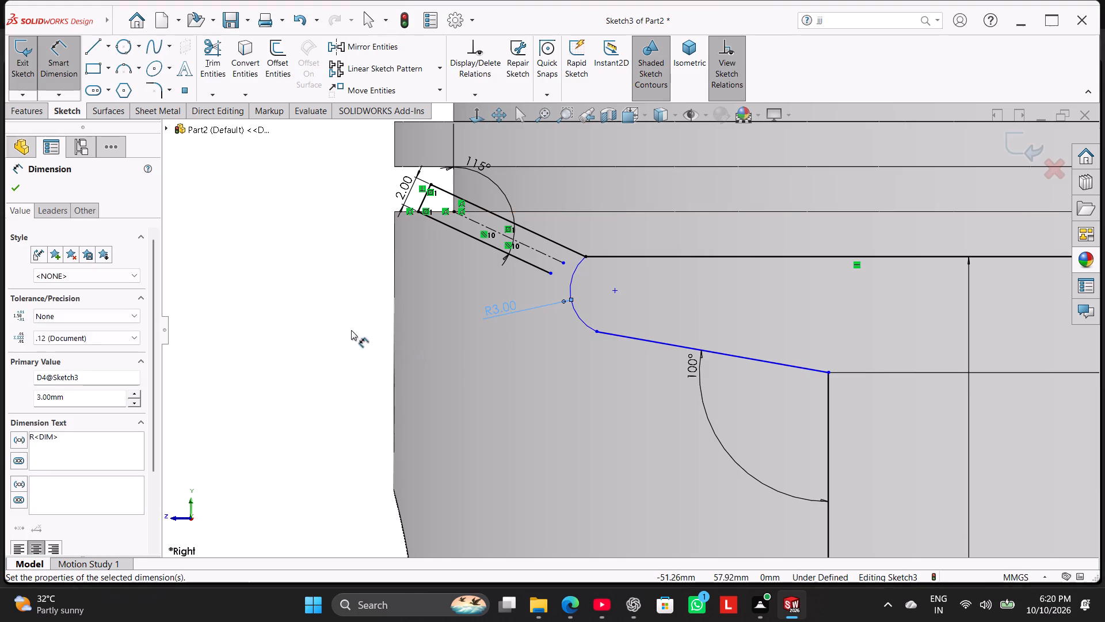
{"action": "right_click", "coordinate": [294, 320]}
{"action": "left_click", "coordinate": [337, 356]}
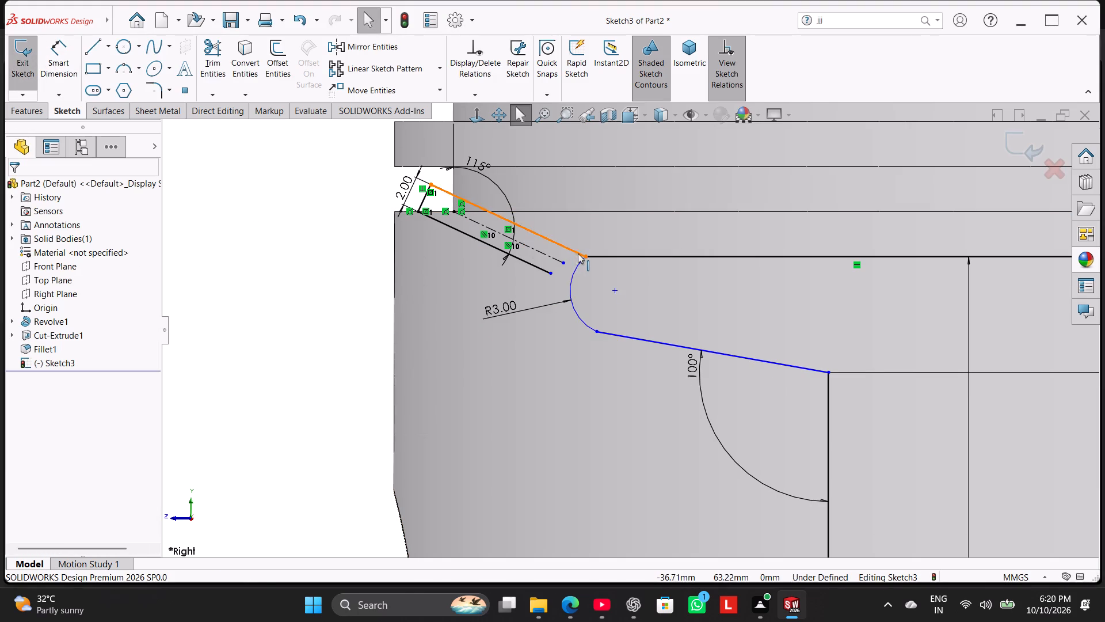
Make the R3 arc tangent to both the upper horizontal line and the lower slanted line.
{"action": "left_click", "coordinate": [599, 256], "text": "ctrl"}
{"action": "left_click", "coordinate": [574, 271], "text": "ctrl"}
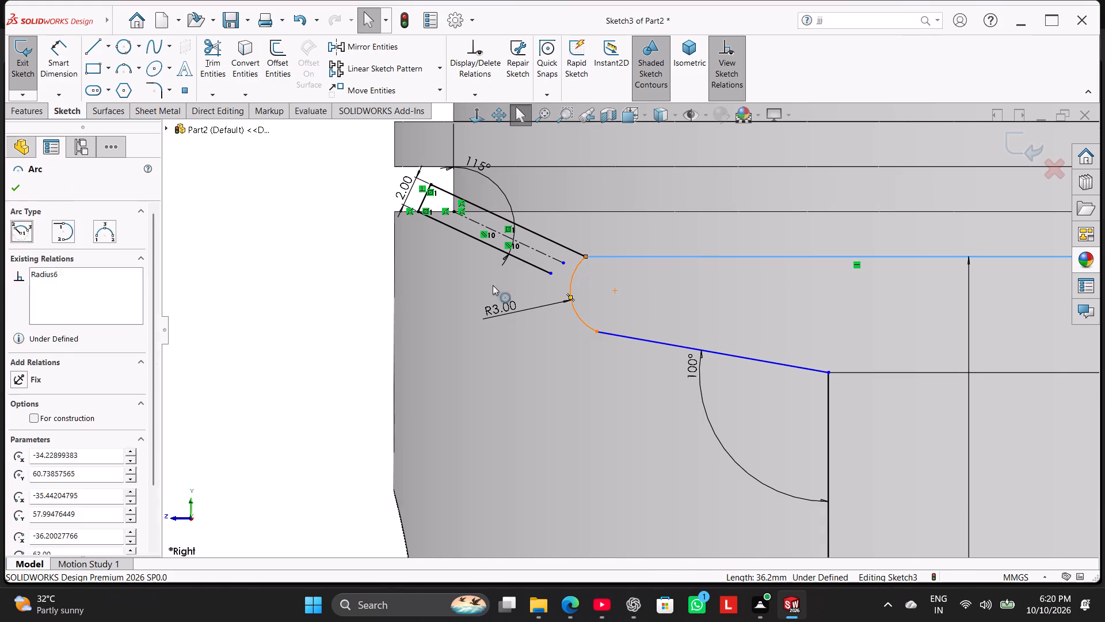
{"action": "left_click", "coordinate": [39, 390]}
{"action": "left_click", "coordinate": [257, 299]}
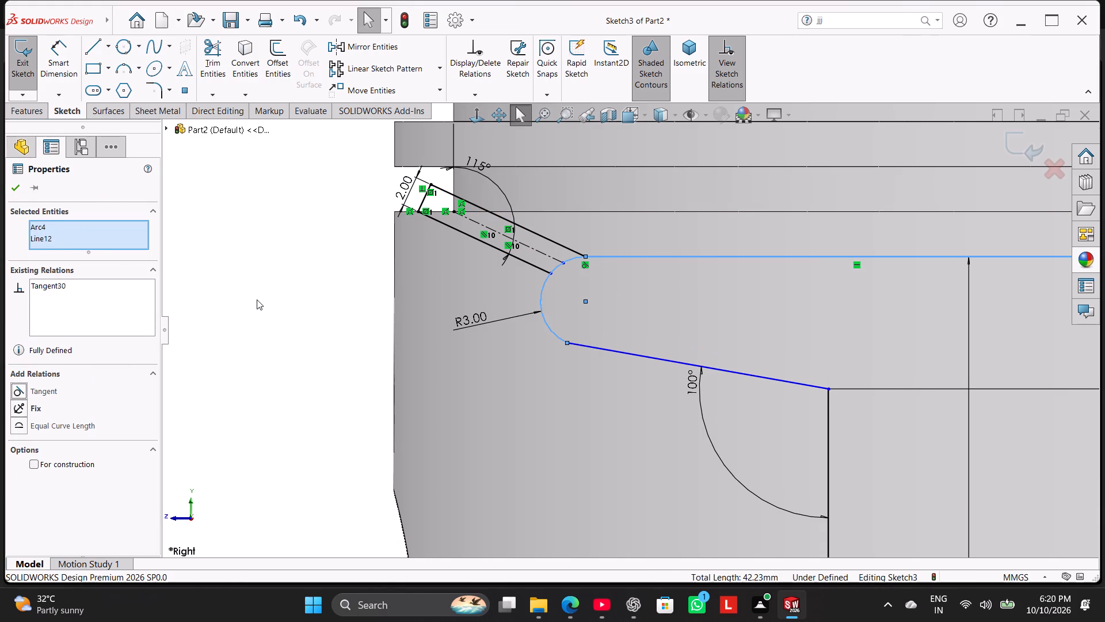
{"action": "left_click", "coordinate": [584, 349], "text": "ctrl"}
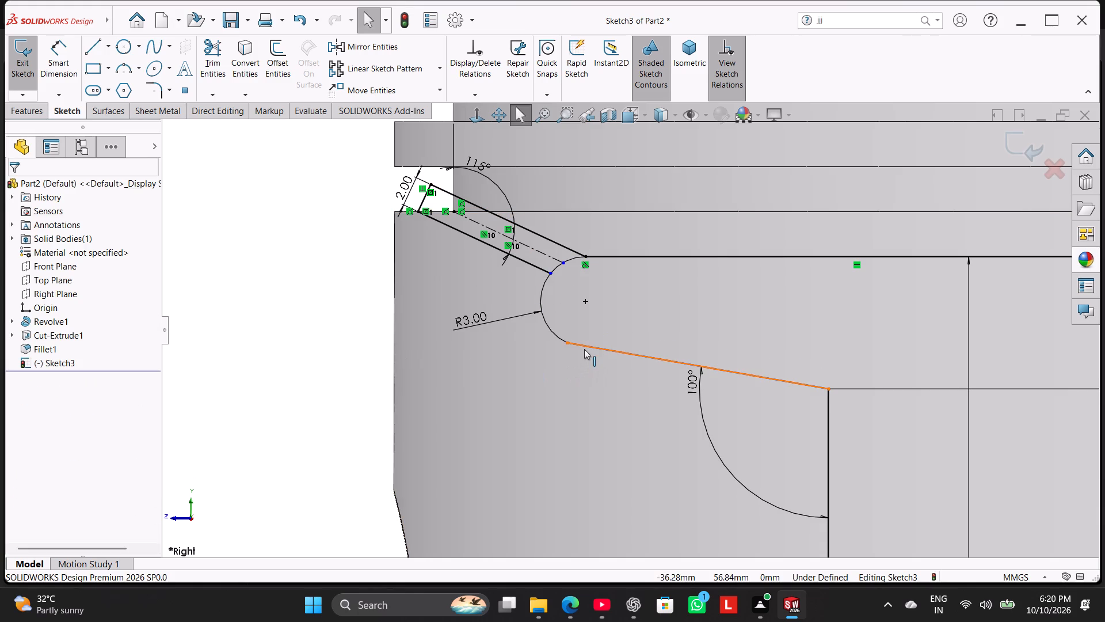
{"action": "left_click", "coordinate": [552, 333], "text": "ctrl"}
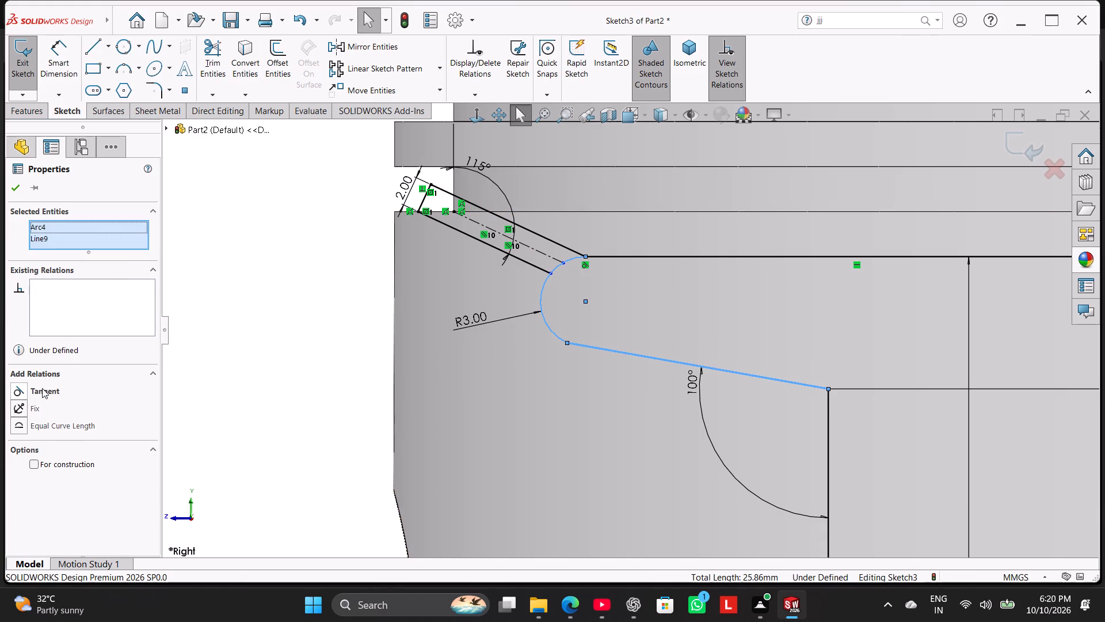
{"action": "left_click", "coordinate": [42, 388]}
{"action": "left_click", "coordinate": [211, 356]}
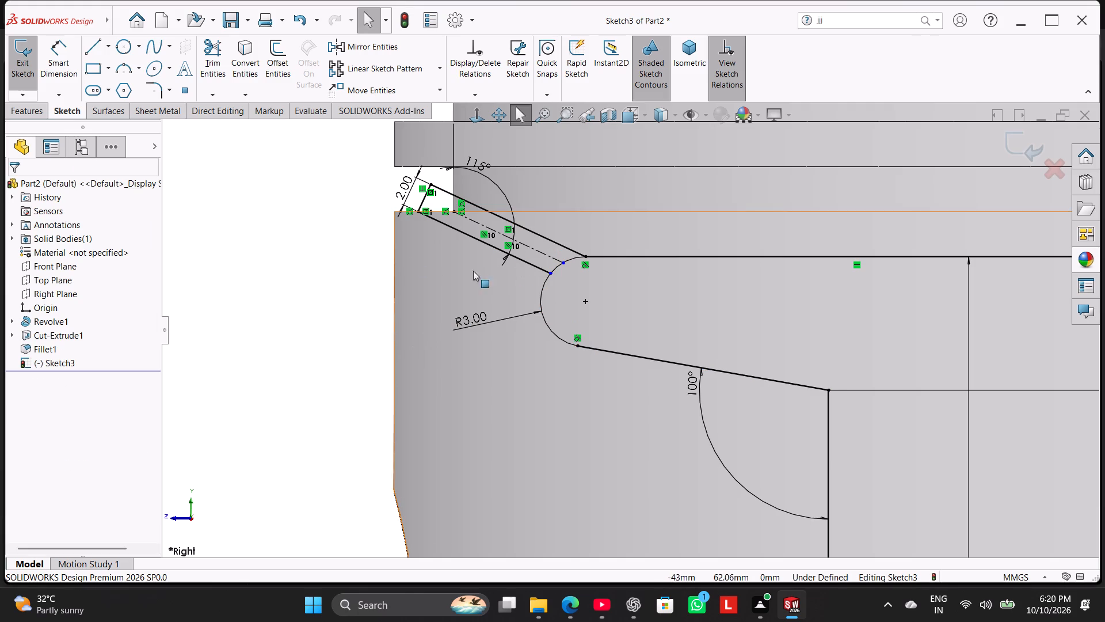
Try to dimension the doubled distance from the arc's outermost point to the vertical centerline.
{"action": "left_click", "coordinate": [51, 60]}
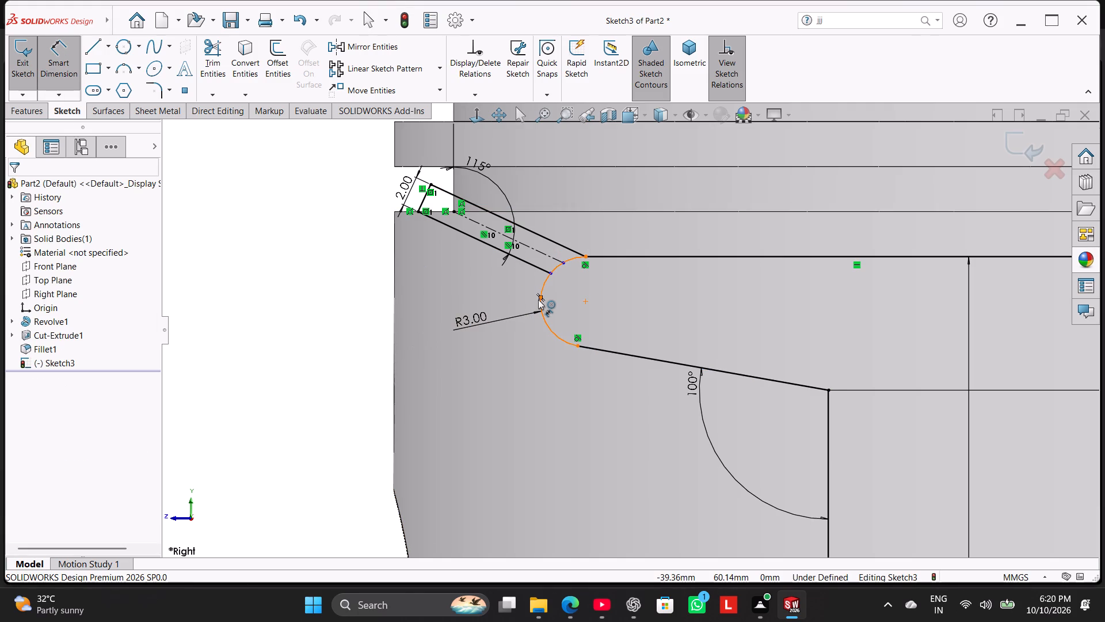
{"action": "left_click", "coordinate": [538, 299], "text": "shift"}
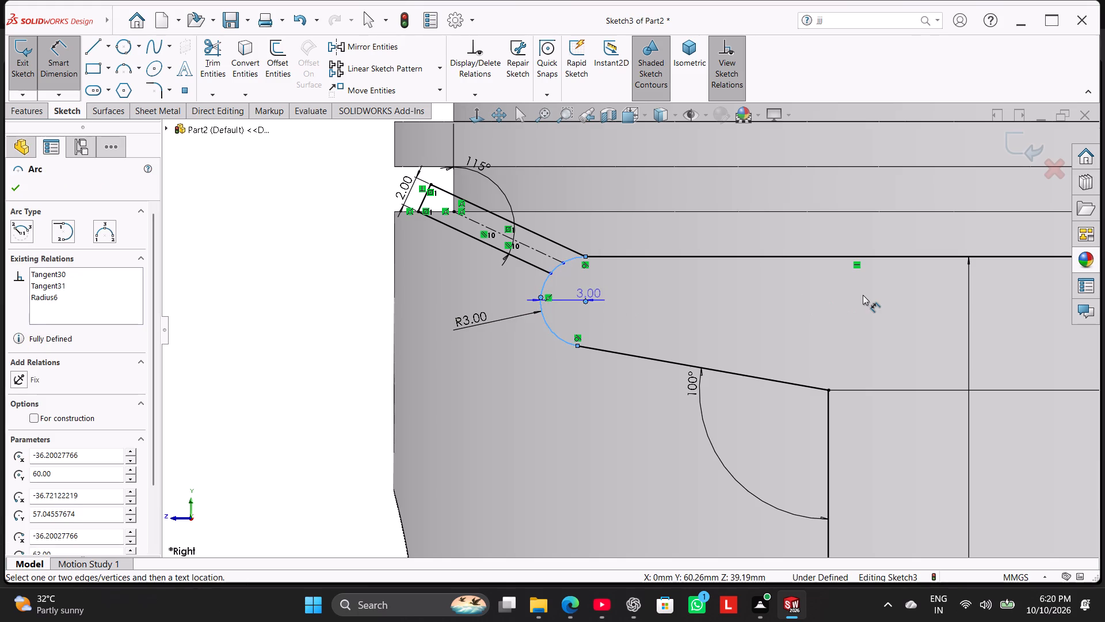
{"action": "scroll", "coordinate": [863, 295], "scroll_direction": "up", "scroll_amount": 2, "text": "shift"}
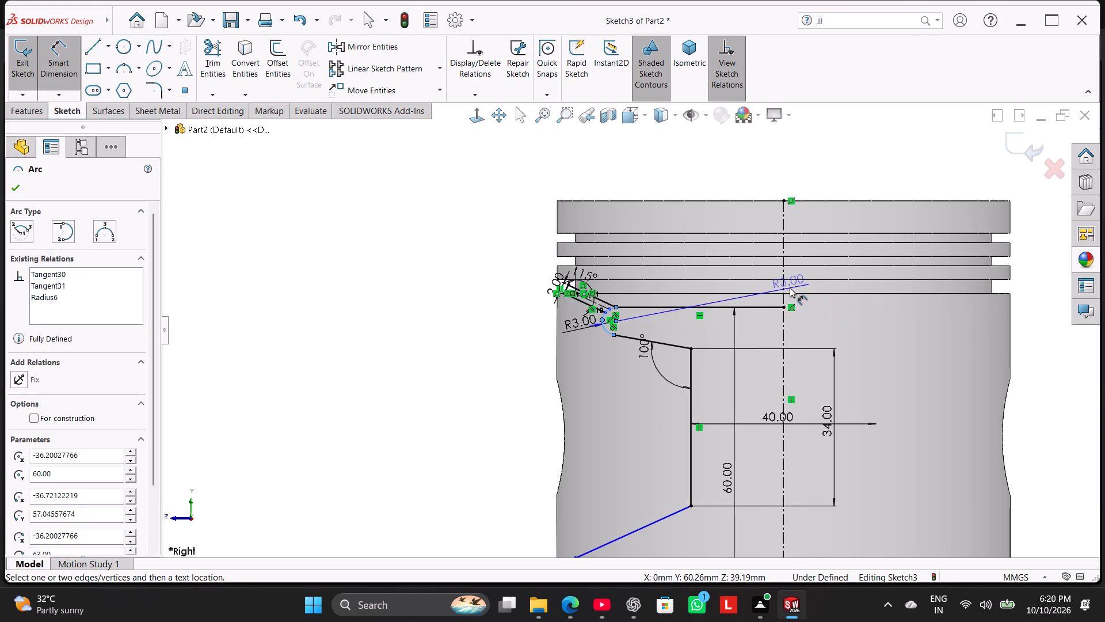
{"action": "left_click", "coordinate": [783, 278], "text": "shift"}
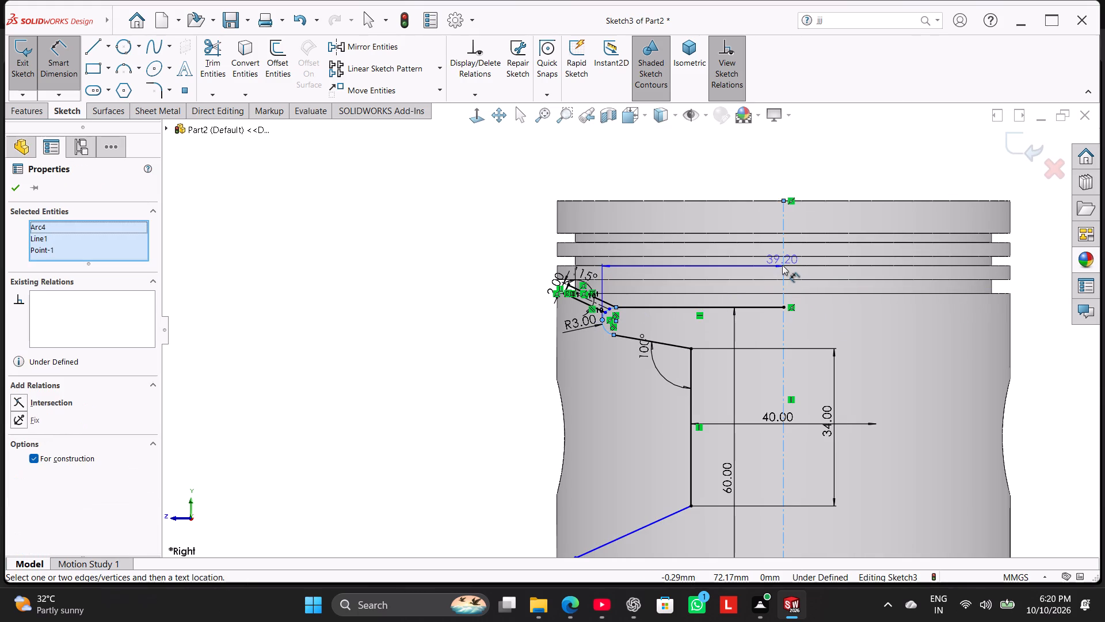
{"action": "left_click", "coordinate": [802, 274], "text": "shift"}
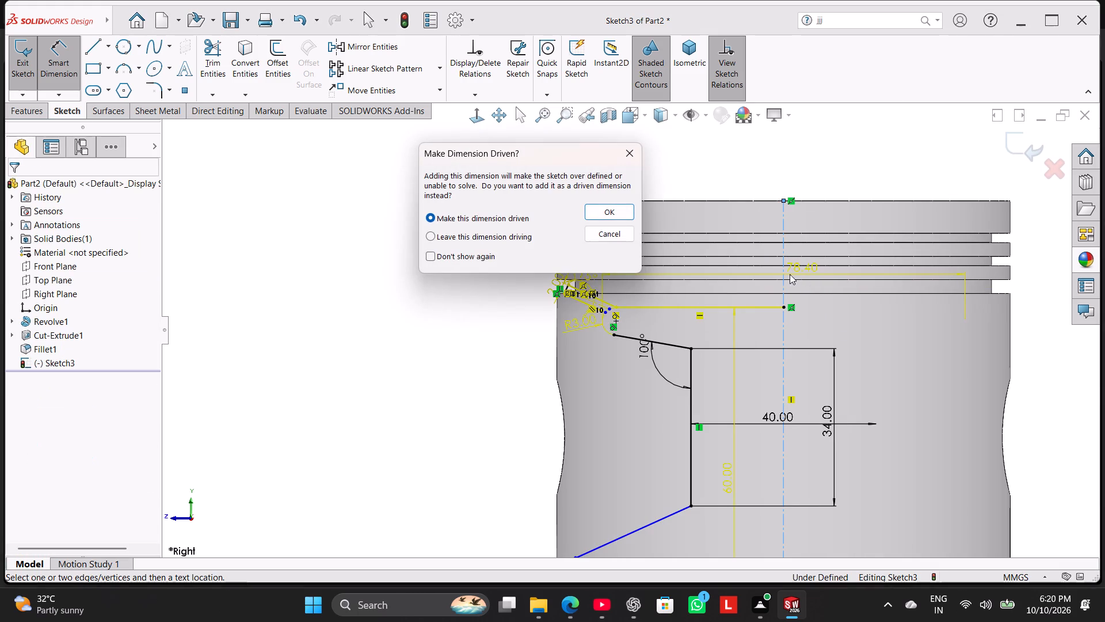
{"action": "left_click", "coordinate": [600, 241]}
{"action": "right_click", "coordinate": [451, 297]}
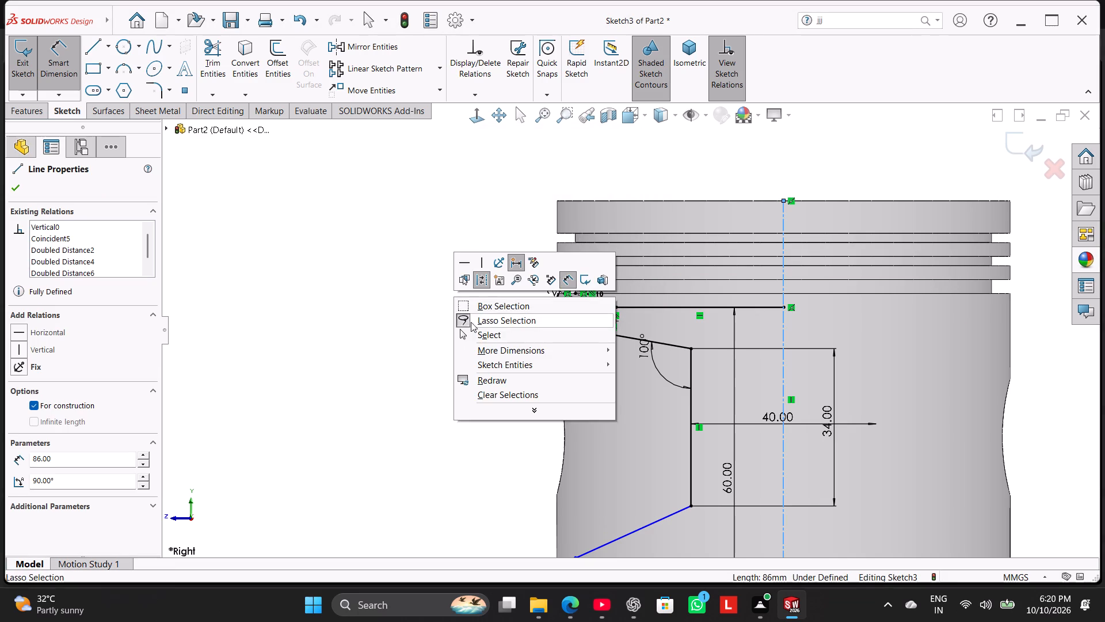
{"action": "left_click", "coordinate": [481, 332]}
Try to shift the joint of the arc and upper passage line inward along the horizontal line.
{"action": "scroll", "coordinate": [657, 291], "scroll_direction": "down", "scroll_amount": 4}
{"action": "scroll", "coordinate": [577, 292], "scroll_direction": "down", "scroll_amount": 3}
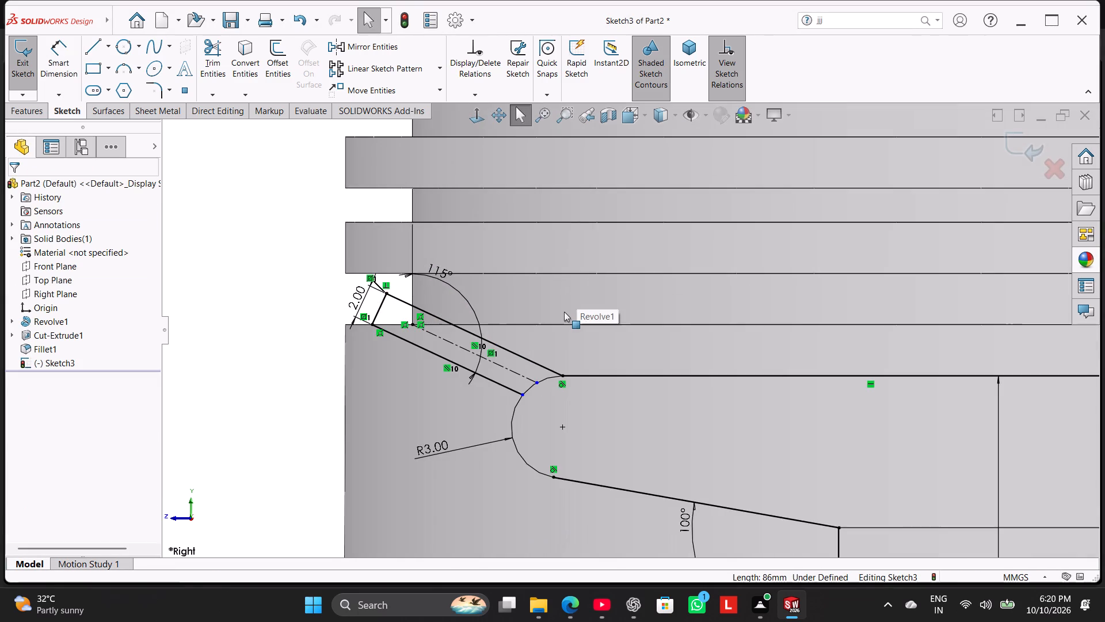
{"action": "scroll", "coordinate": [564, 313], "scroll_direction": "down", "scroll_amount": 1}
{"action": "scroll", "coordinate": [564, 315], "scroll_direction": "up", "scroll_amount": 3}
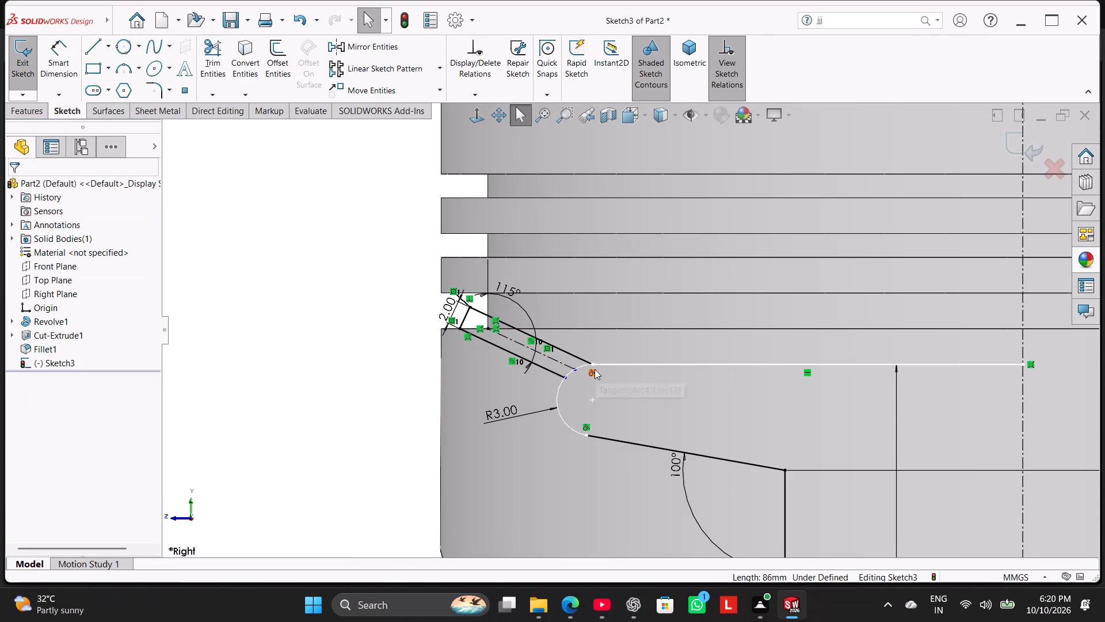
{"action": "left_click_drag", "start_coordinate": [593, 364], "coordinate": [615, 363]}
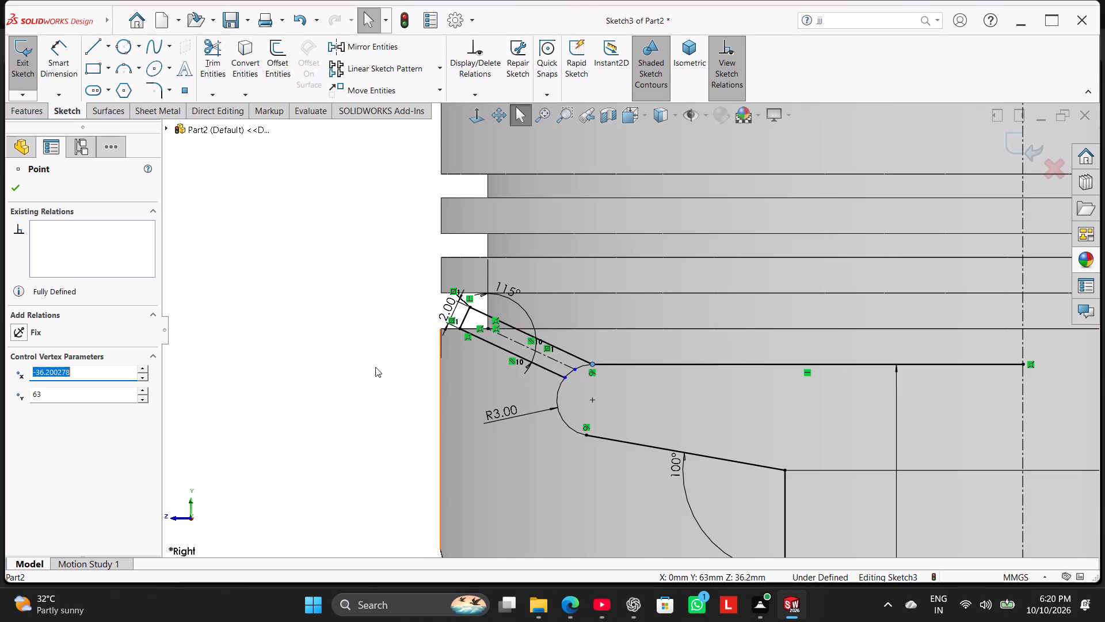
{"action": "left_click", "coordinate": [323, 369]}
Shorten the passage centerline and the lower passage line so their free ends stop clear of the arc.
{"action": "scroll", "coordinate": [588, 371], "scroll_direction": "down", "scroll_amount": 3}
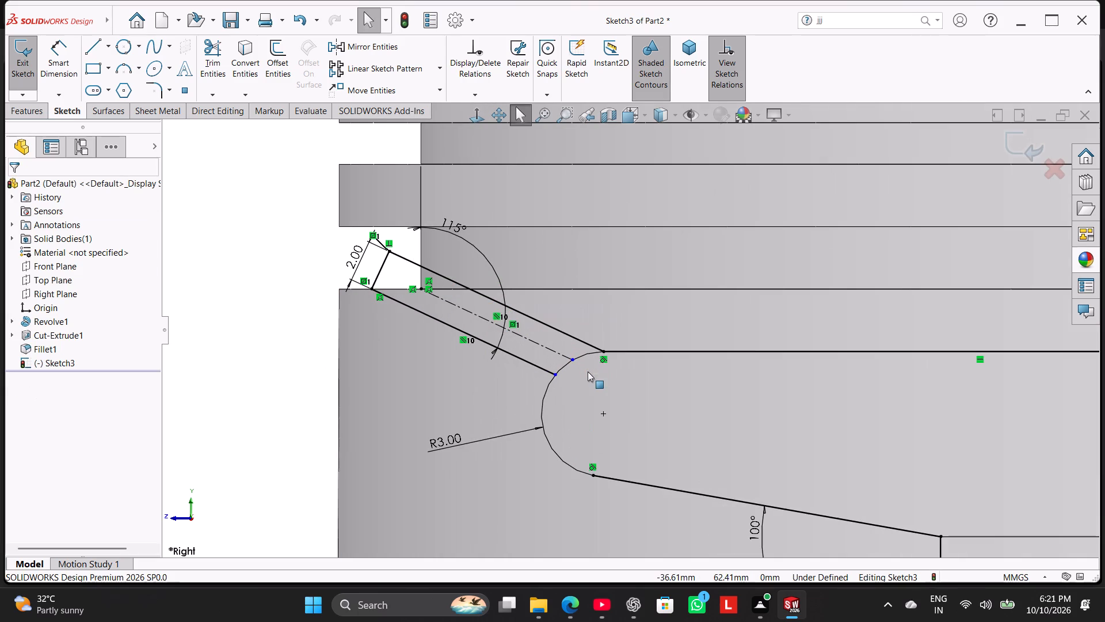
{"action": "left_click_drag", "start_coordinate": [570, 360], "coordinate": [539, 351]}
{"action": "left_click_drag", "start_coordinate": [554, 375], "coordinate": [527, 366]}
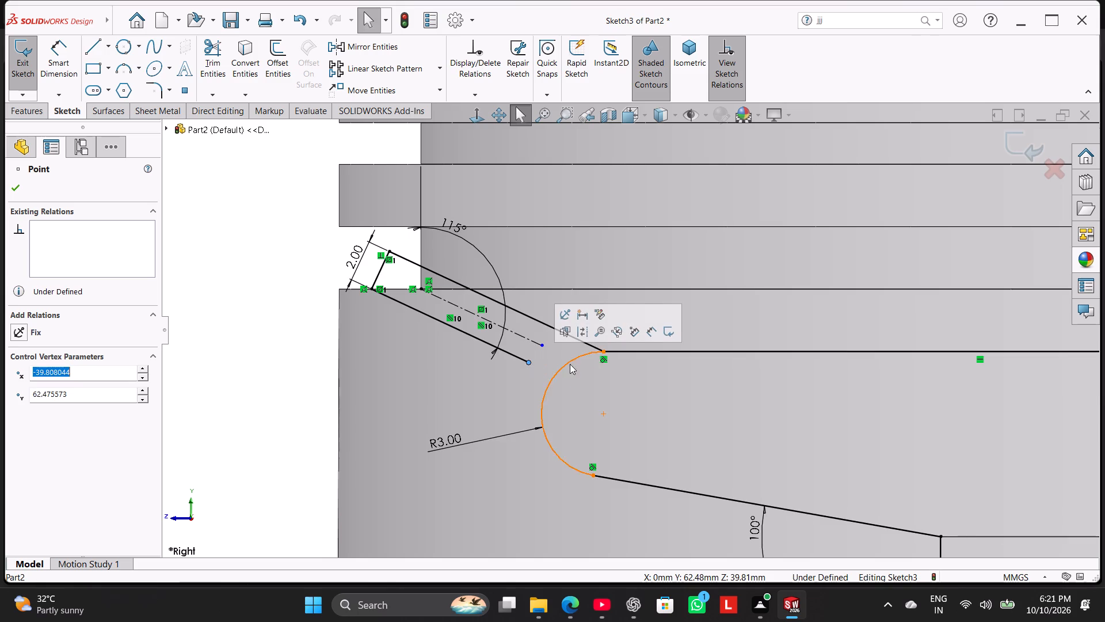
Delete the tangent relation between the arc and the horizontal line, and try to pull their joint back toward the passage.
{"action": "left_click_drag", "start_coordinate": [603, 351], "coordinate": [551, 337]}
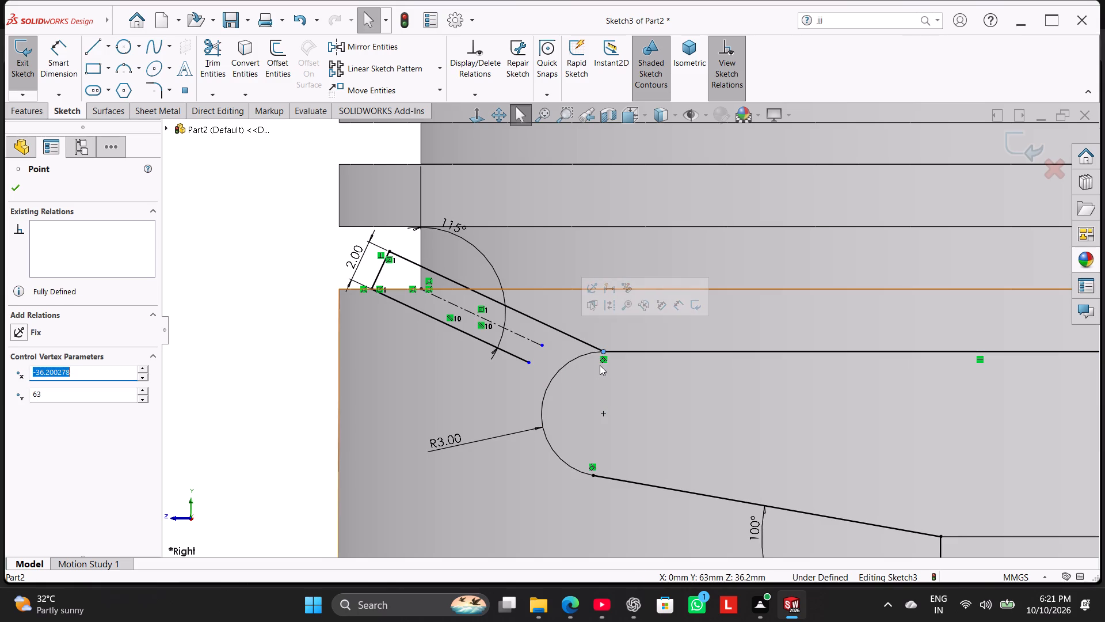
{"action": "right_click", "coordinate": [603, 362]}
{"action": "left_click", "coordinate": [631, 515]}
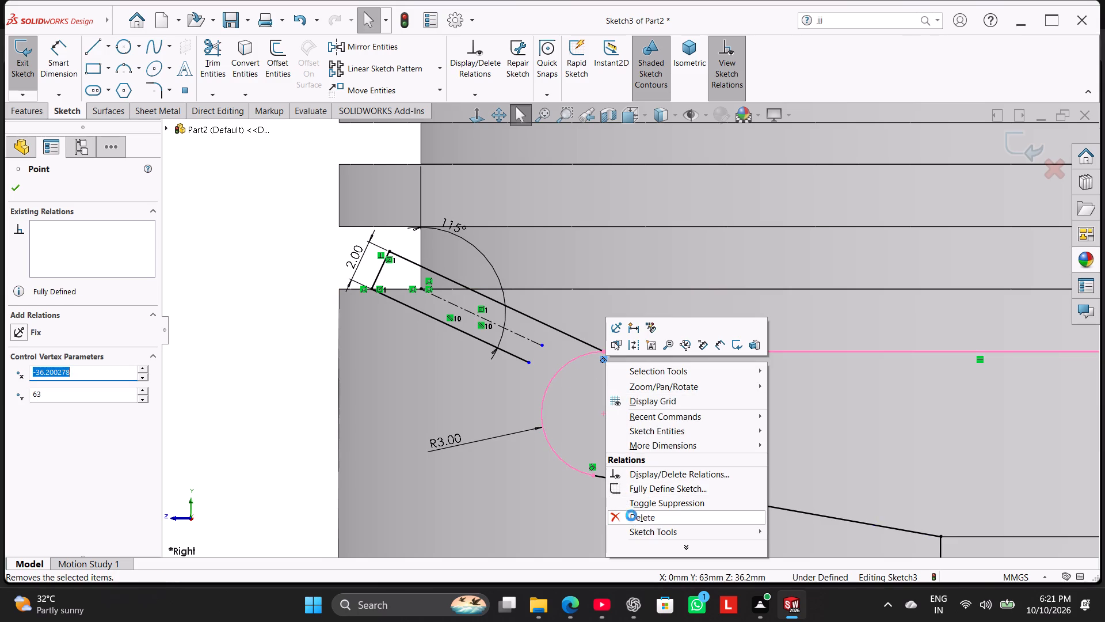
{"action": "left_click_drag", "start_coordinate": [605, 351], "coordinate": [562, 337]}
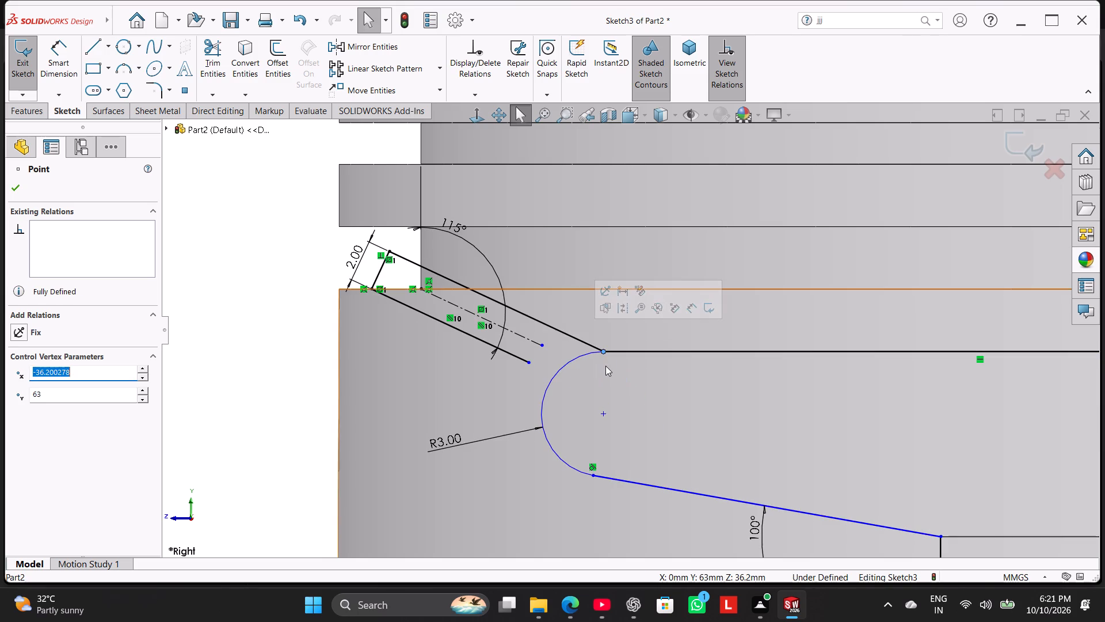
Remove the upper passage line with Power trim.
{"action": "left_click", "coordinate": [212, 44]}
{"action": "left_click_drag", "start_coordinate": [570, 321], "coordinate": [567, 346]}
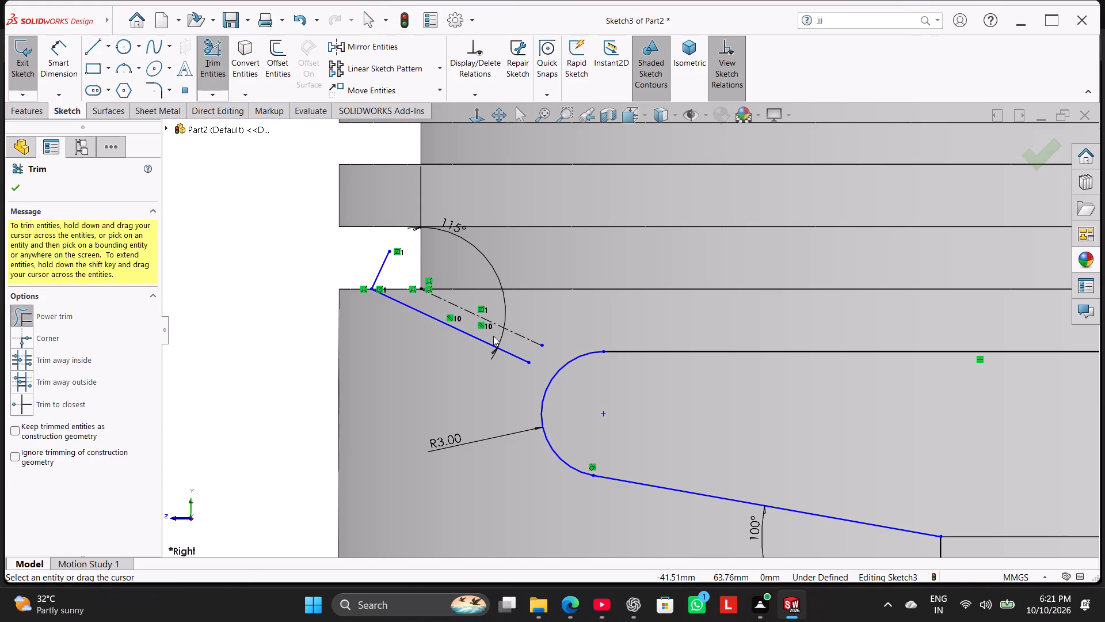
{"action": "right_click", "coordinate": [246, 270]}
{"action": "left_click", "coordinate": [288, 304]}
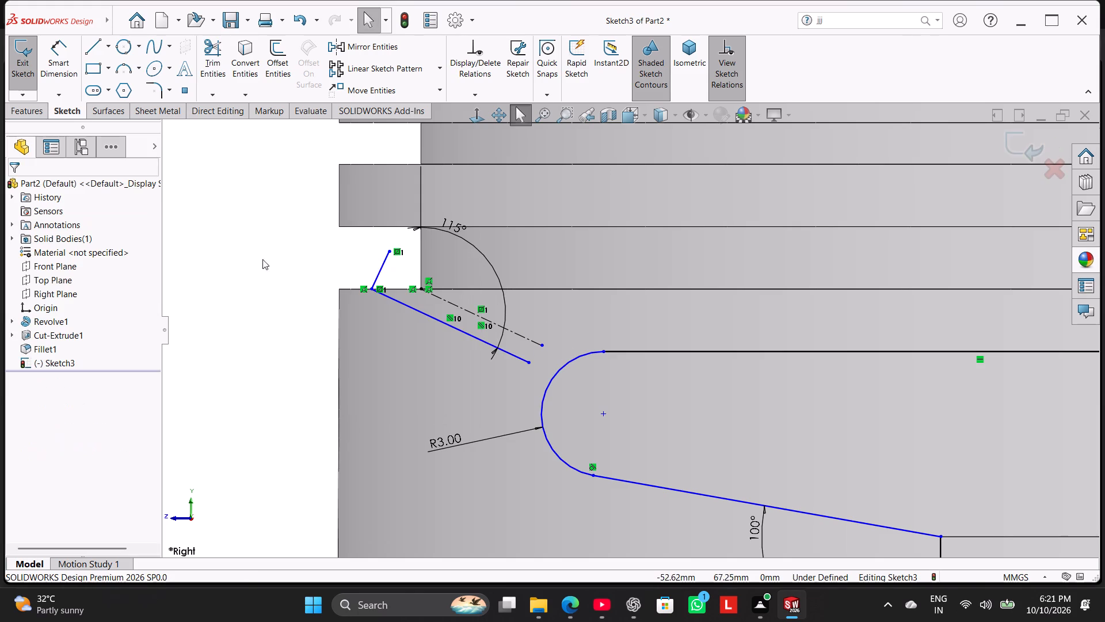
Dimension the doubled distance from the arc's outermost point to the vertical centerline as 78 mm.
{"action": "left_click", "coordinate": [67, 62]}
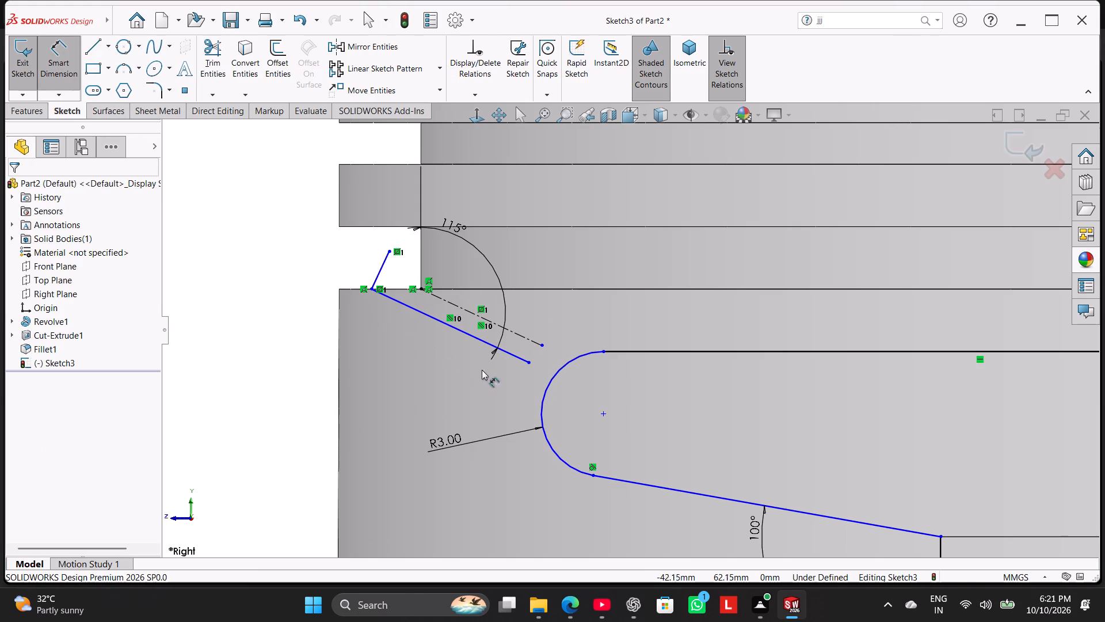
{"action": "left_click", "coordinate": [540, 405], "text": "shift"}
{"action": "scroll", "coordinate": [780, 345], "scroll_direction": "up", "scroll_amount": 2, "text": "shift"}
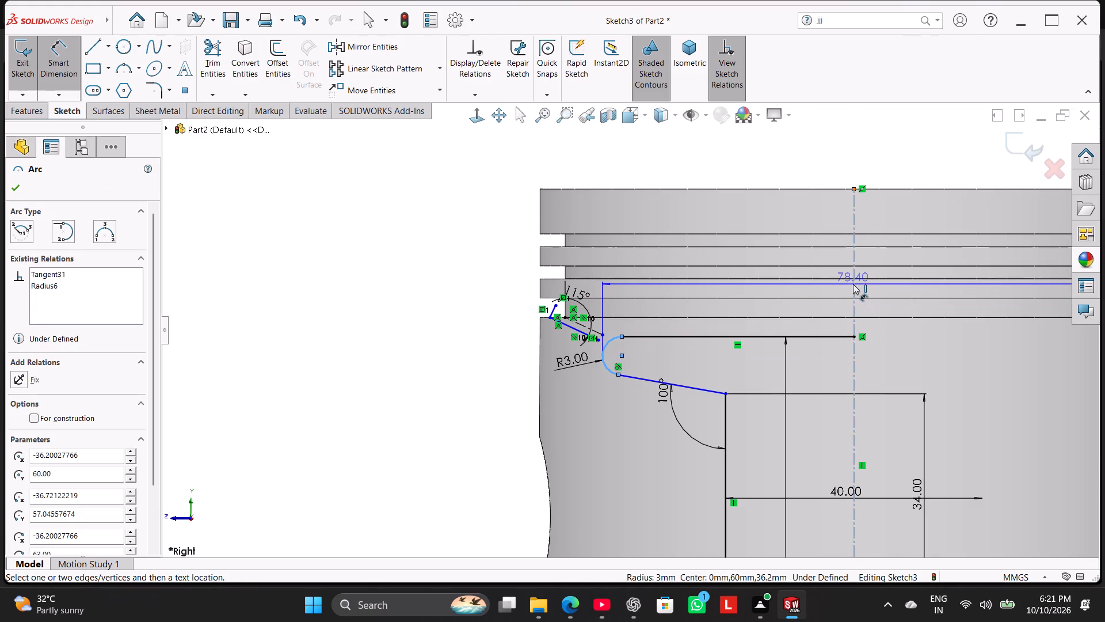
{"action": "left_click", "coordinate": [853, 284], "text": "shift"}
{"action": "left_click", "coordinate": [867, 285]}
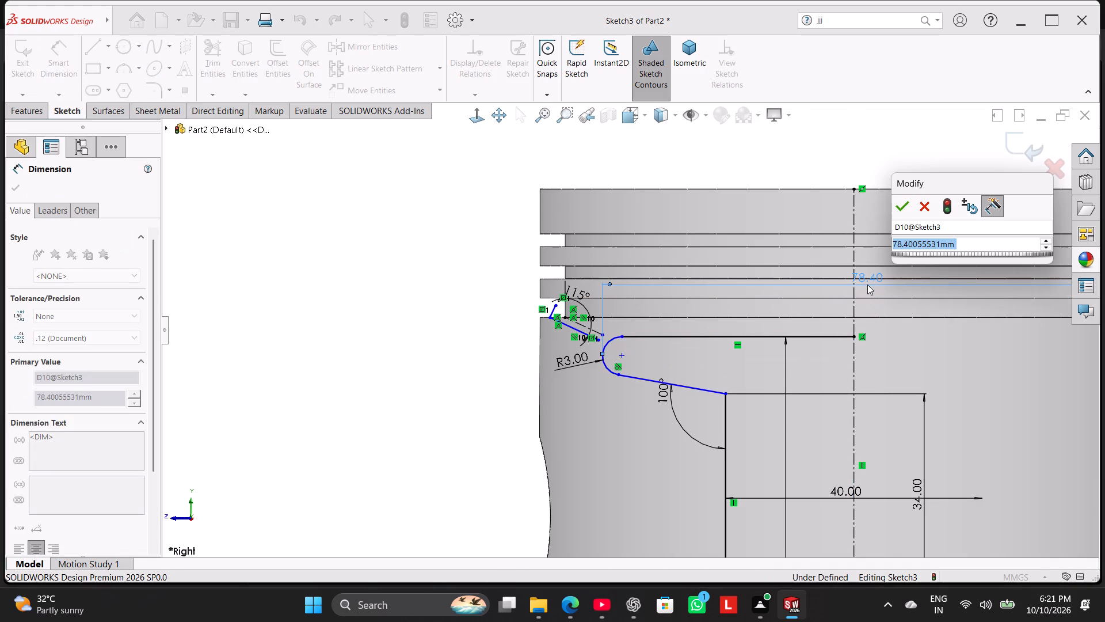
{"action": "type", "text": "78"}
{"action": "key", "text": "Return"}
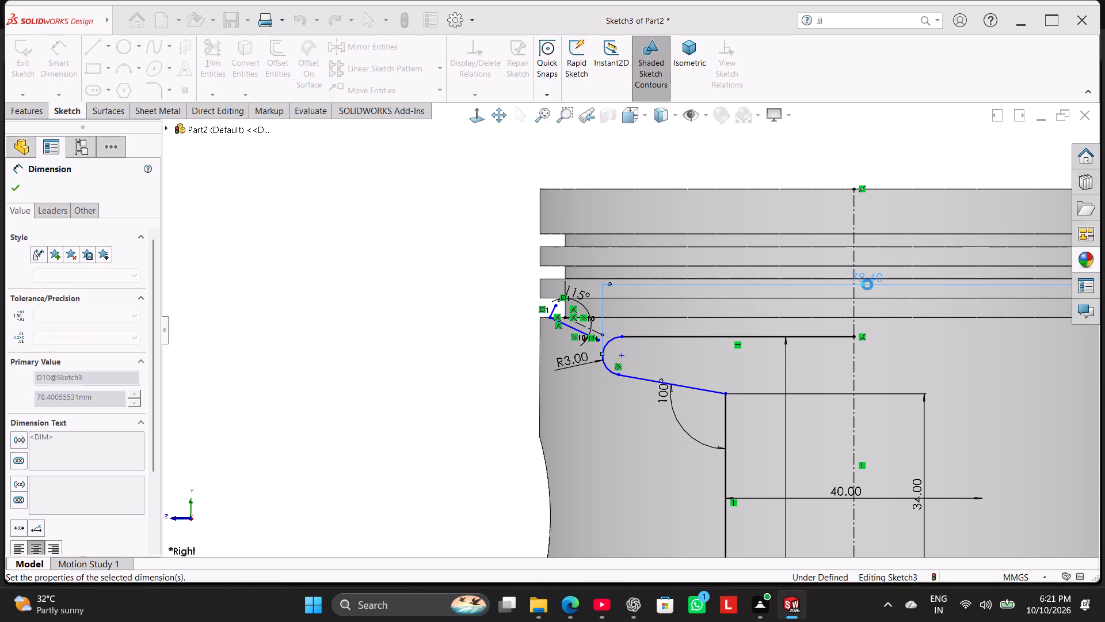
Add a vertical relation between the R3 arc's center point and its upper end point on the horizontal line.
{"action": "left_click", "coordinate": [430, 354]}
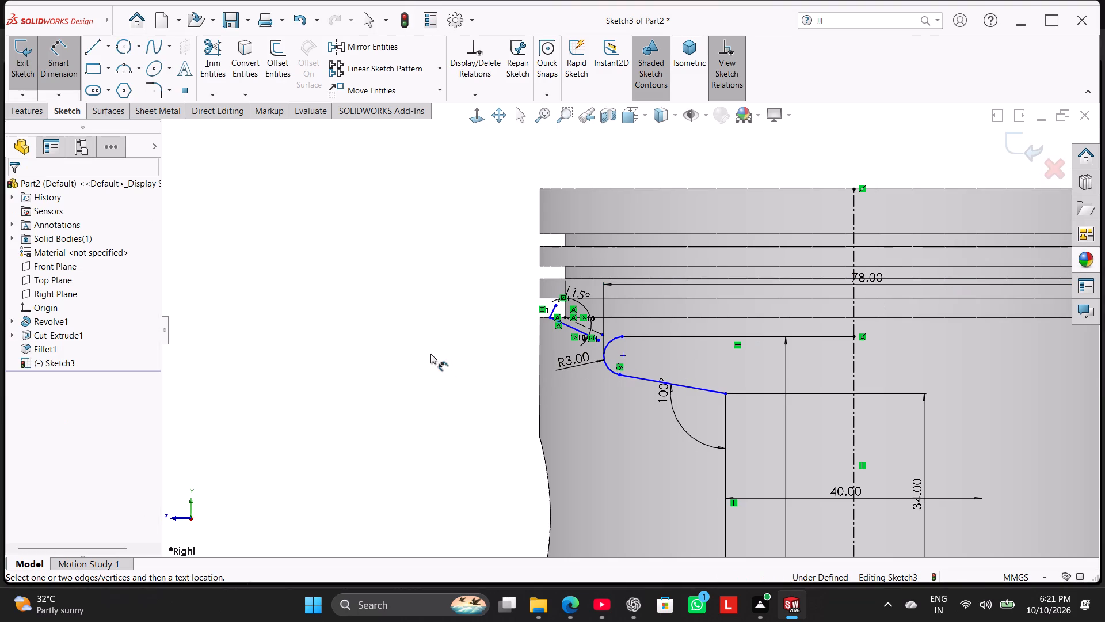
{"action": "right_click", "coordinate": [430, 354]}
{"action": "left_click", "coordinate": [460, 390]}
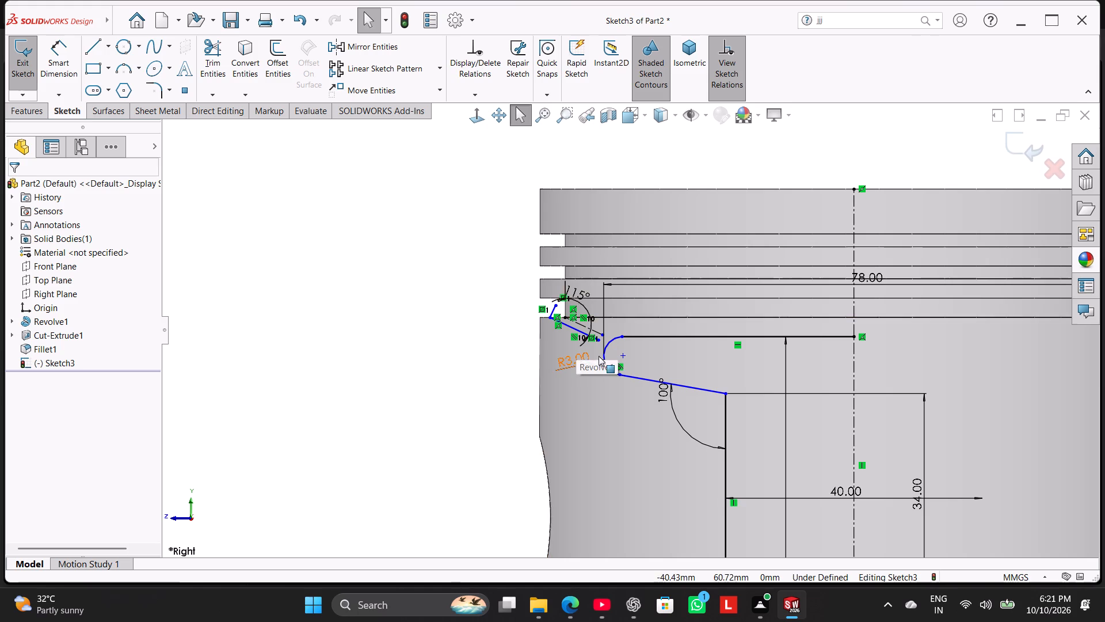
{"action": "scroll", "coordinate": [633, 317], "scroll_direction": "down", "scroll_amount": 4}
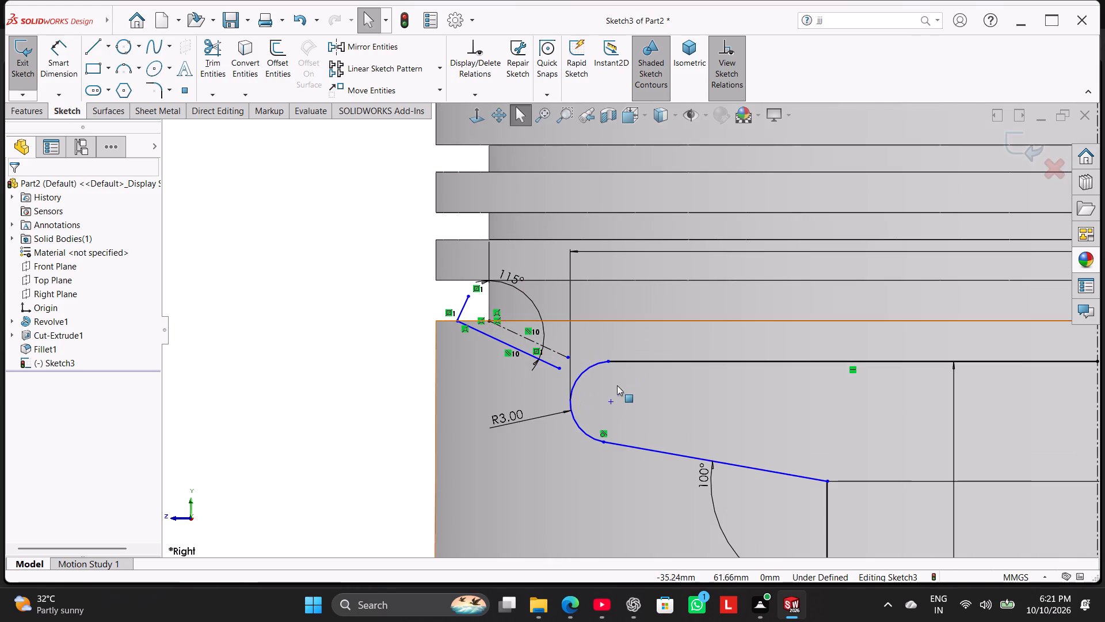
{"action": "left_click", "coordinate": [611, 401]}
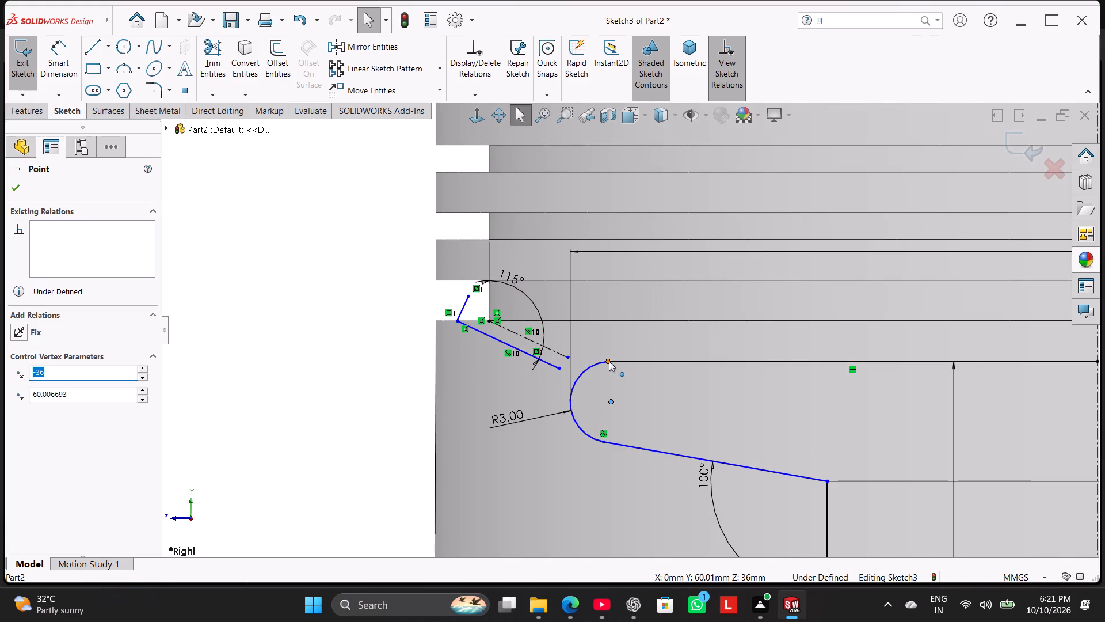
{"action": "left_click", "coordinate": [609, 360], "text": "ctrl"}
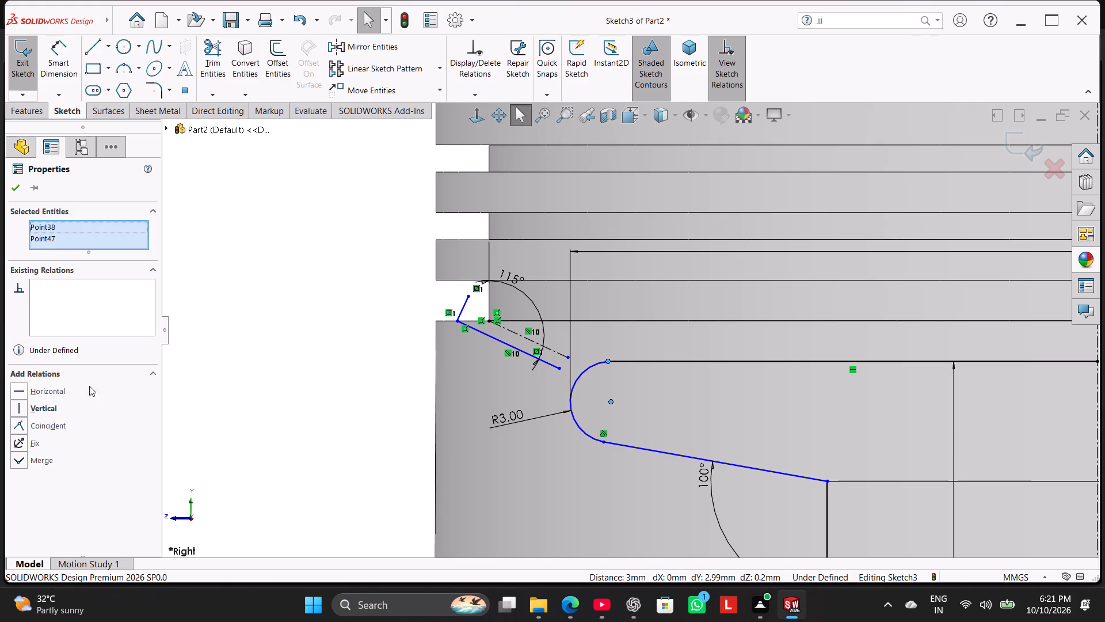
{"action": "left_click", "coordinate": [41, 409]}
{"action": "left_click", "coordinate": [204, 397]}
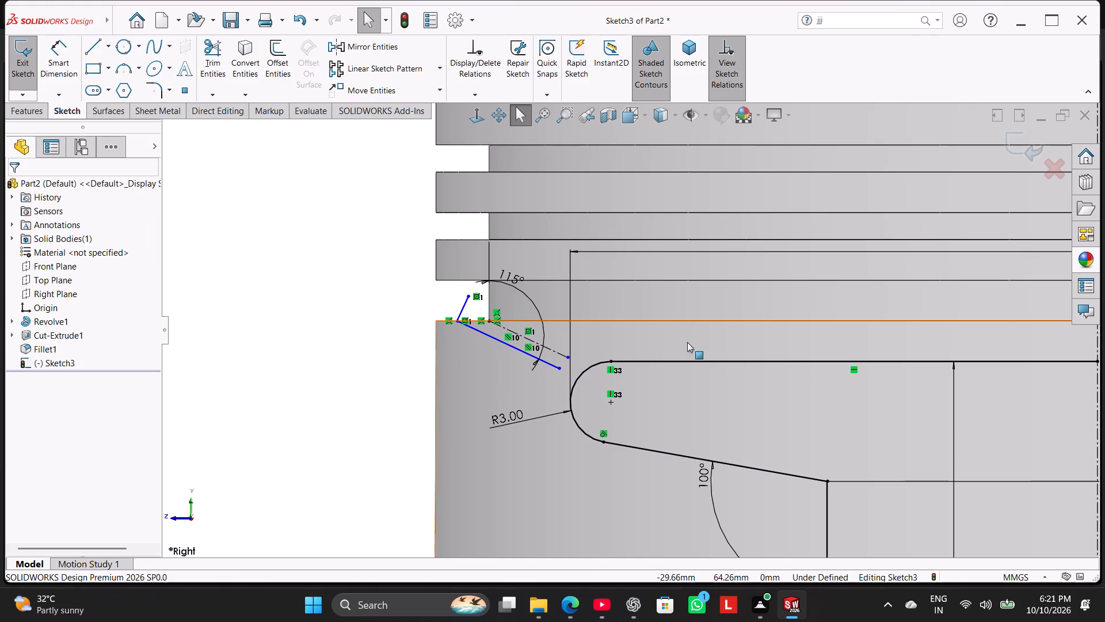
Extend the free ends of the passage centerline and the lower passage line onto the R3 arc.
{"action": "scroll", "coordinate": [607, 336], "scroll_direction": "down", "scroll_amount": 3}
{"action": "left_click_drag", "start_coordinate": [541, 370], "coordinate": [577, 395]}
{"action": "left_click", "coordinate": [215, 384]}
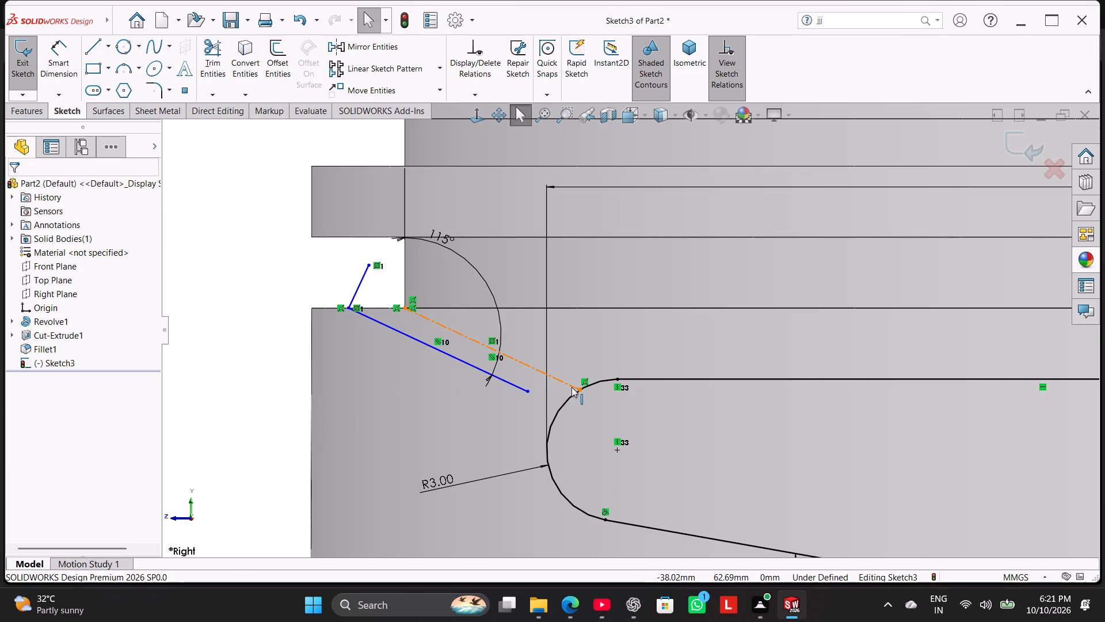
{"action": "left_click_drag", "start_coordinate": [579, 390], "coordinate": [544, 373]}
{"action": "left_click", "coordinate": [253, 403]}
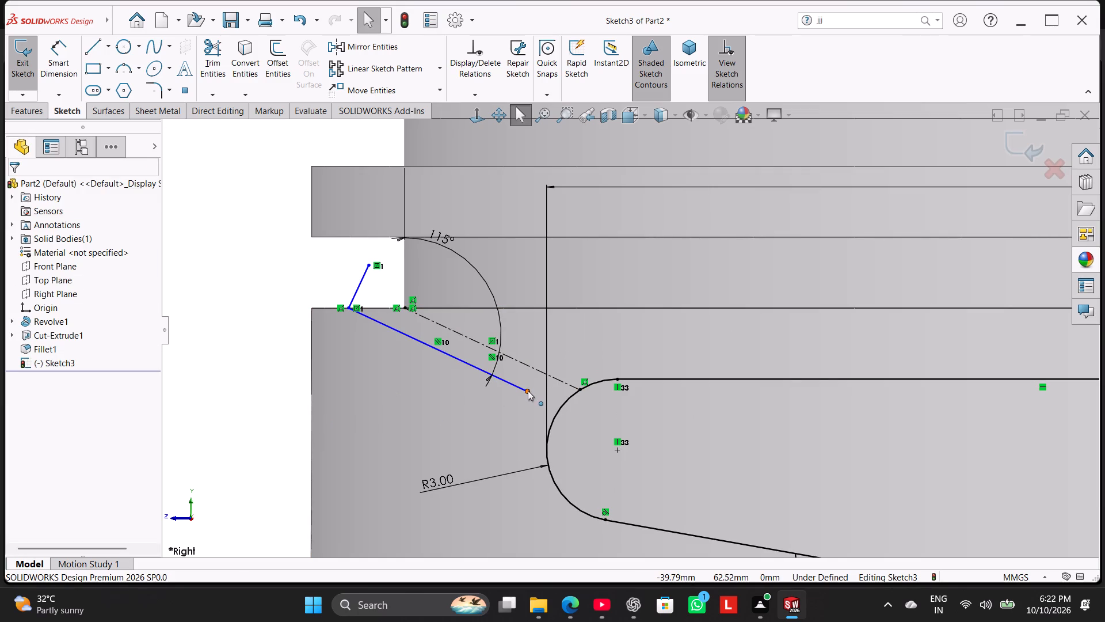
{"action": "left_click_drag", "start_coordinate": [528, 390], "coordinate": [561, 408]}
{"action": "left_click", "coordinate": [235, 352]}
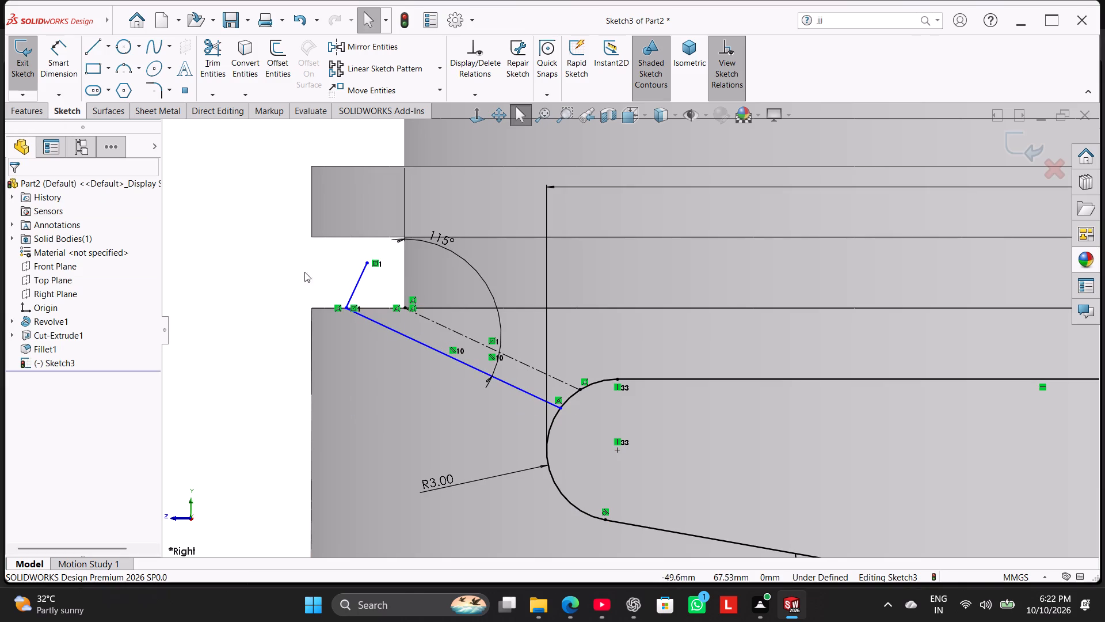
Sketch the upper passage line, about 11.2 mm long, from the short end line's upper point to the R3 arc.
{"action": "left_click", "coordinate": [94, 44]}
{"action": "left_click", "coordinate": [369, 266]}
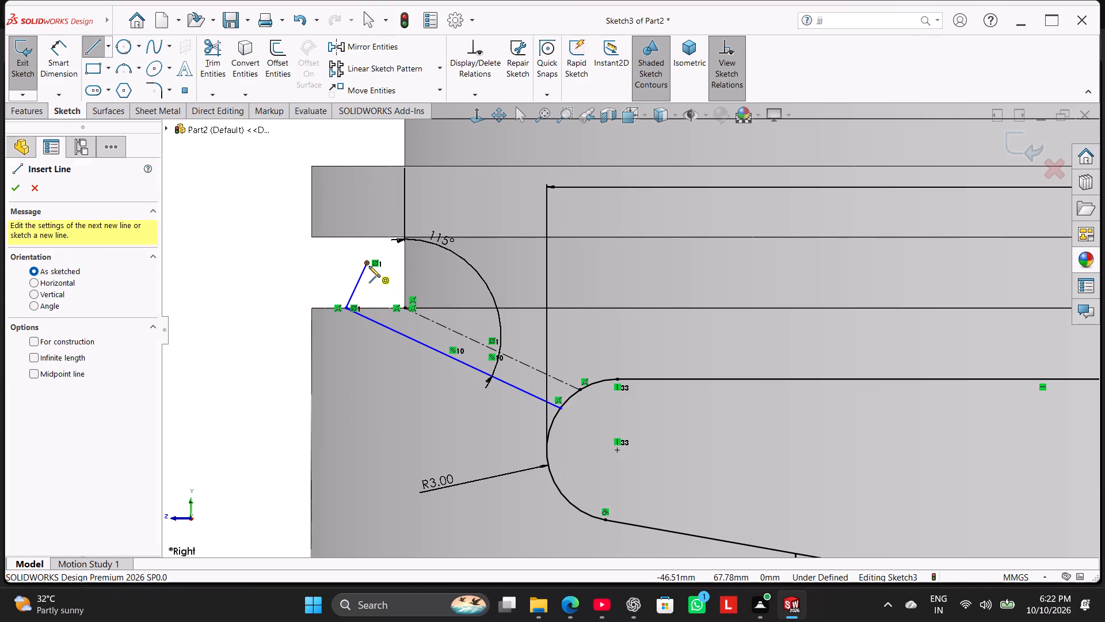
{"action": "left_click", "coordinate": [608, 381]}
{"action": "right_click", "coordinate": [239, 309]}
{"action": "left_click", "coordinate": [256, 316]}
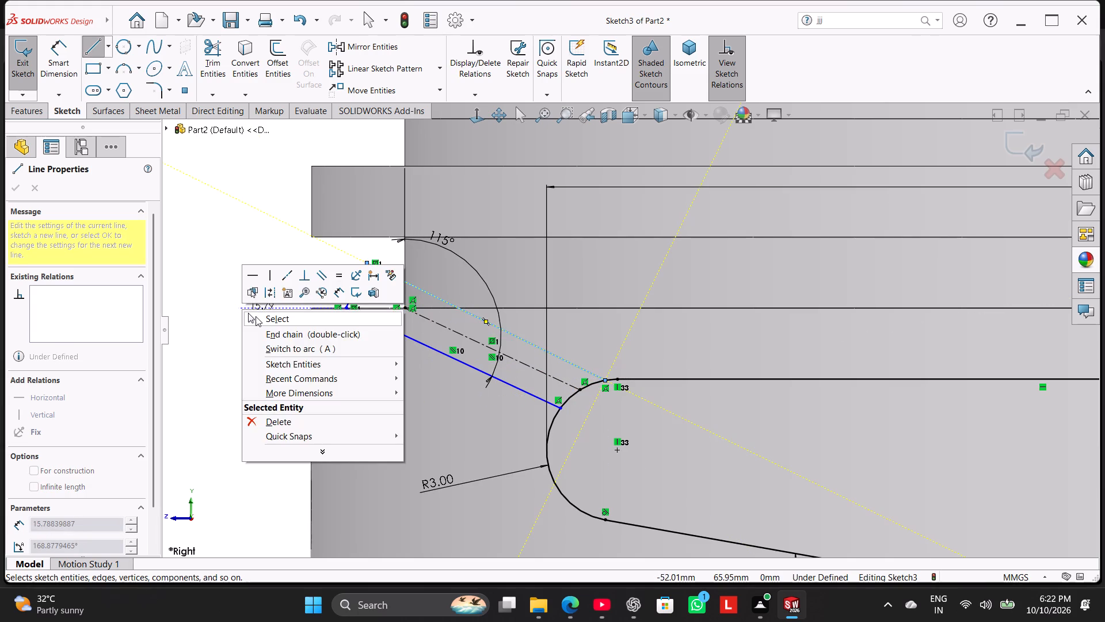
Make the upper and lower passage lines symmetric about the passage centerline.
{"action": "left_click", "coordinate": [429, 348], "text": "ctrl"}
{"action": "left_click", "coordinate": [449, 325], "text": "ctrl"}
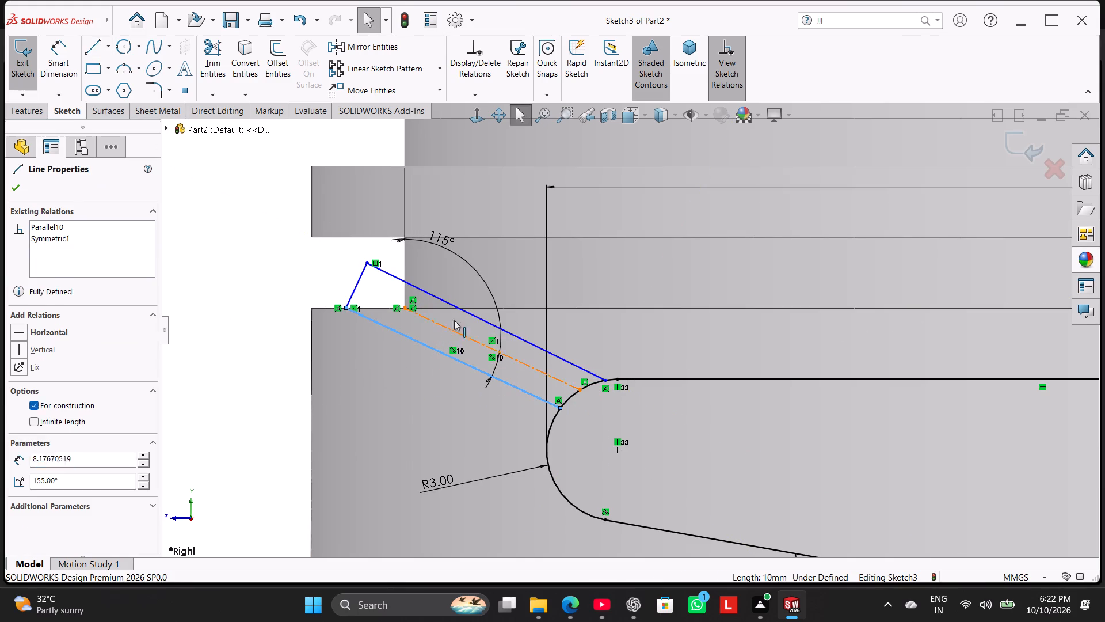
{"action": "left_click", "coordinate": [464, 310], "text": "ctrl"}
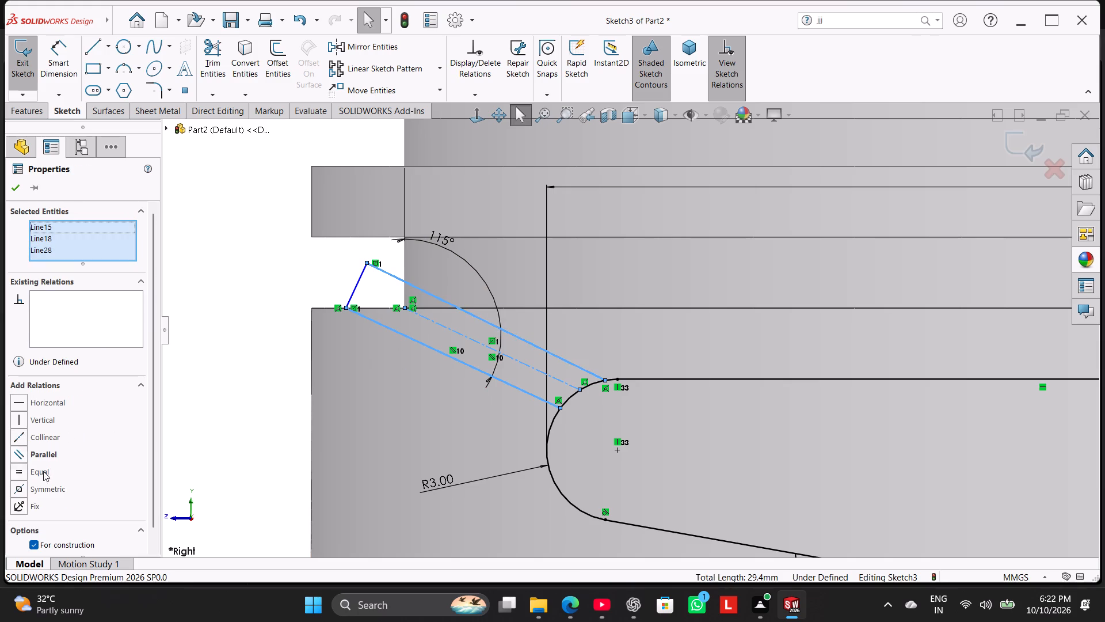
{"action": "left_click", "coordinate": [49, 486]}
{"action": "left_click", "coordinate": [220, 397]}
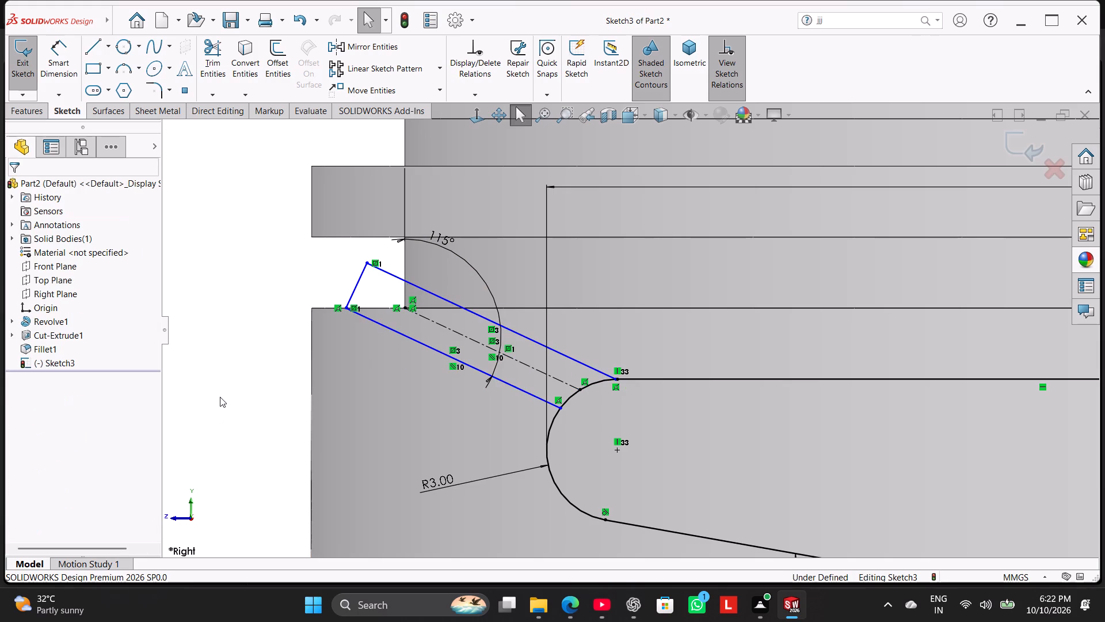
Dimension the passage's short end line as 2 mm.
{"action": "left_click", "coordinate": [66, 51]}
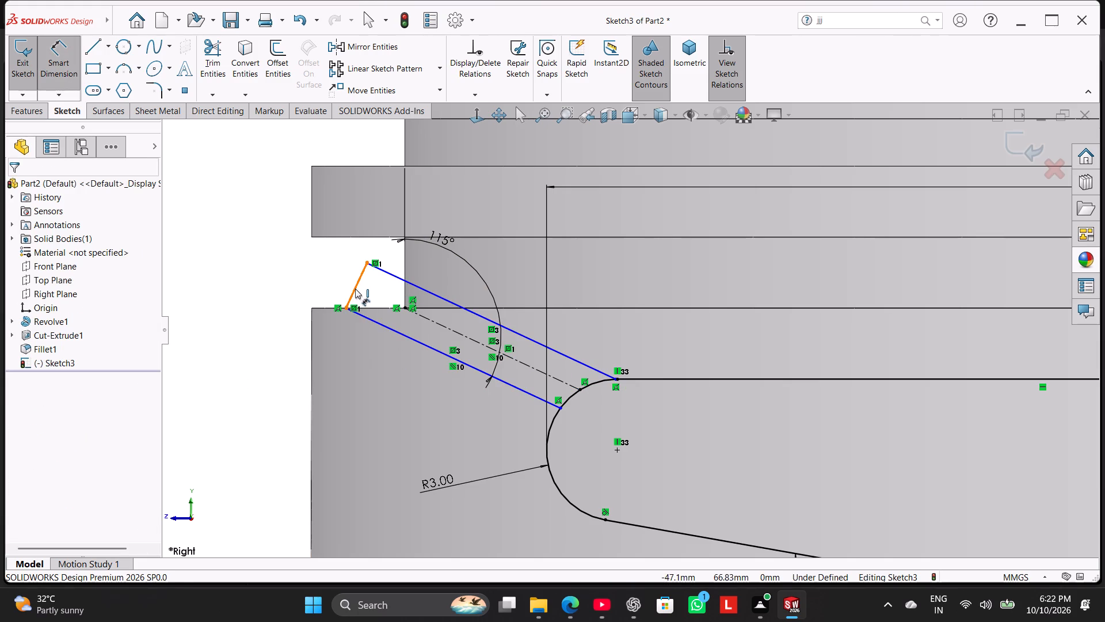
{"action": "left_click", "coordinate": [355, 289]}
{"action": "left_click", "coordinate": [313, 250]}
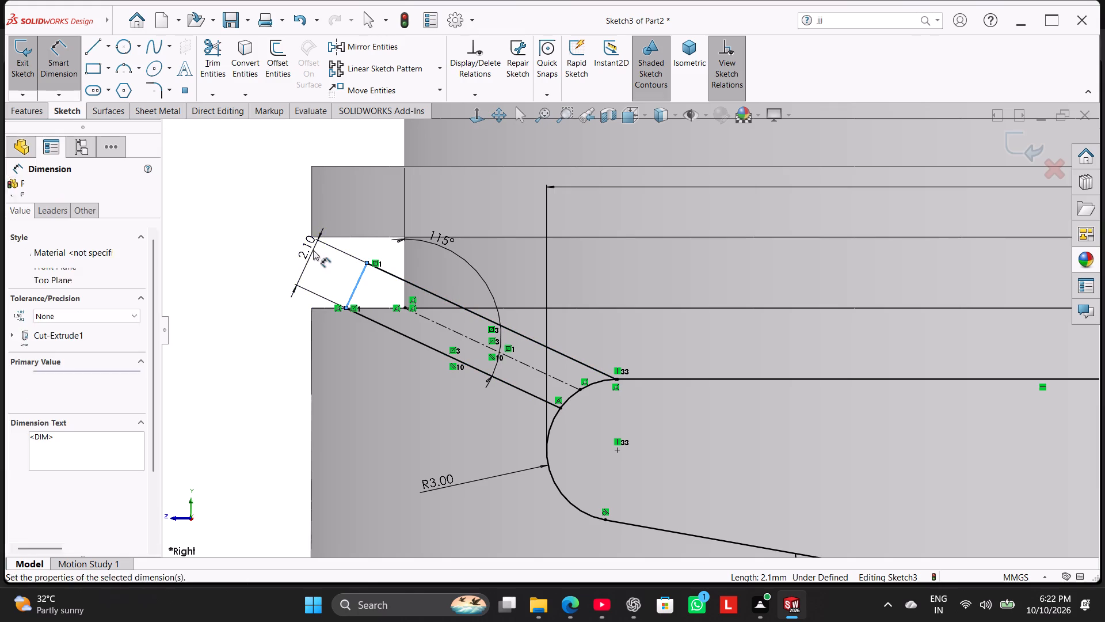
{"action": "key", "text": "2"}
{"action": "key", "text": "Return"}
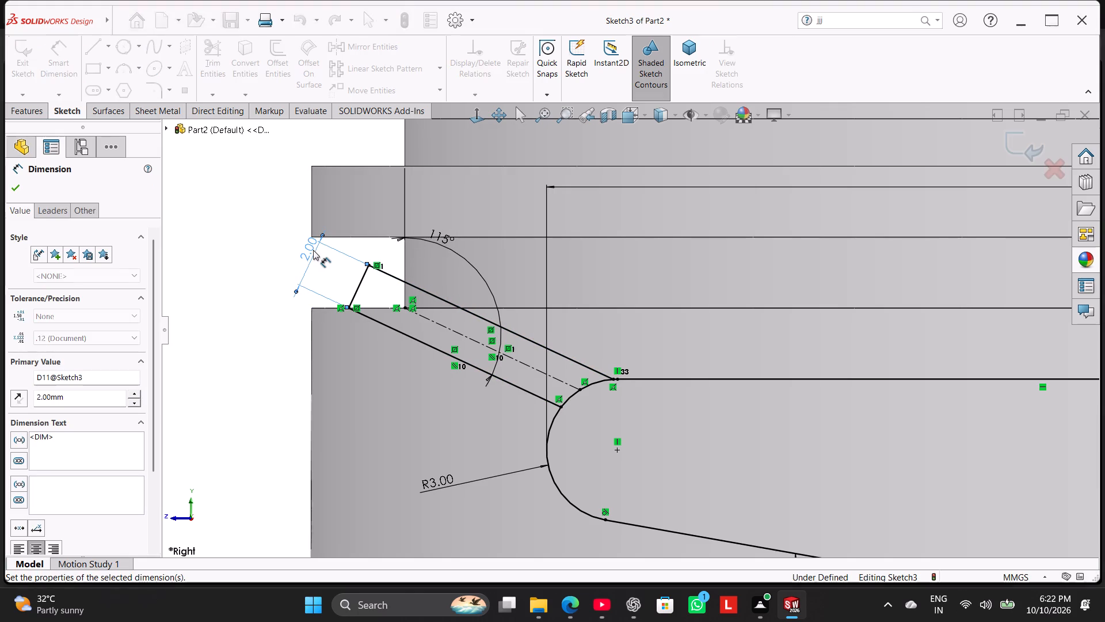
{"action": "right_click", "coordinate": [261, 248]}
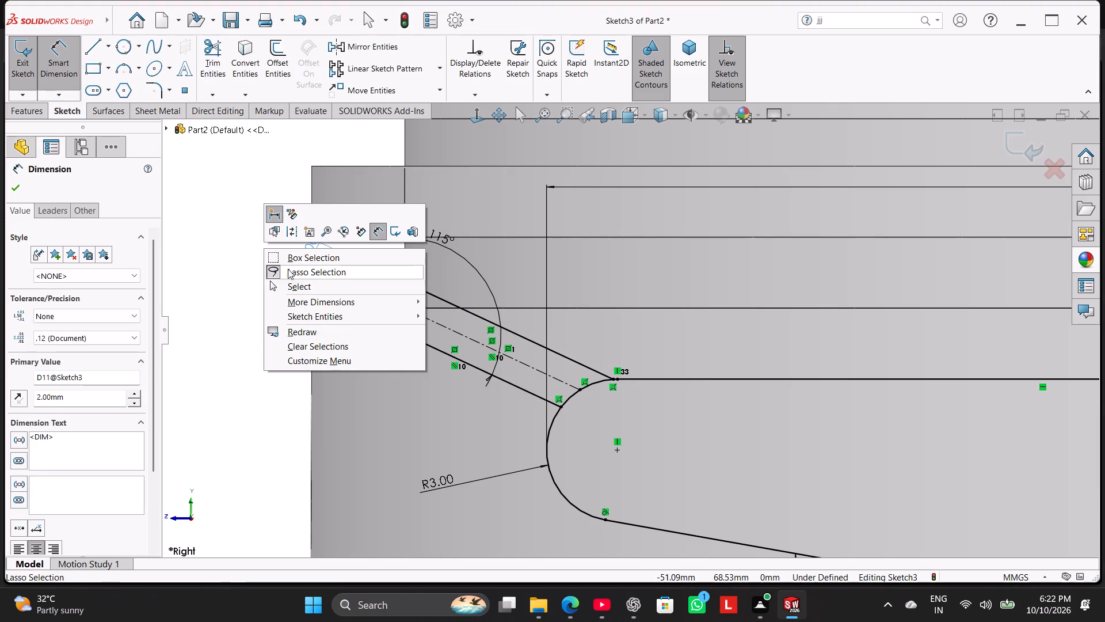
{"action": "left_click", "coordinate": [326, 286]}
{"action": "left_click", "coordinate": [264, 298]}
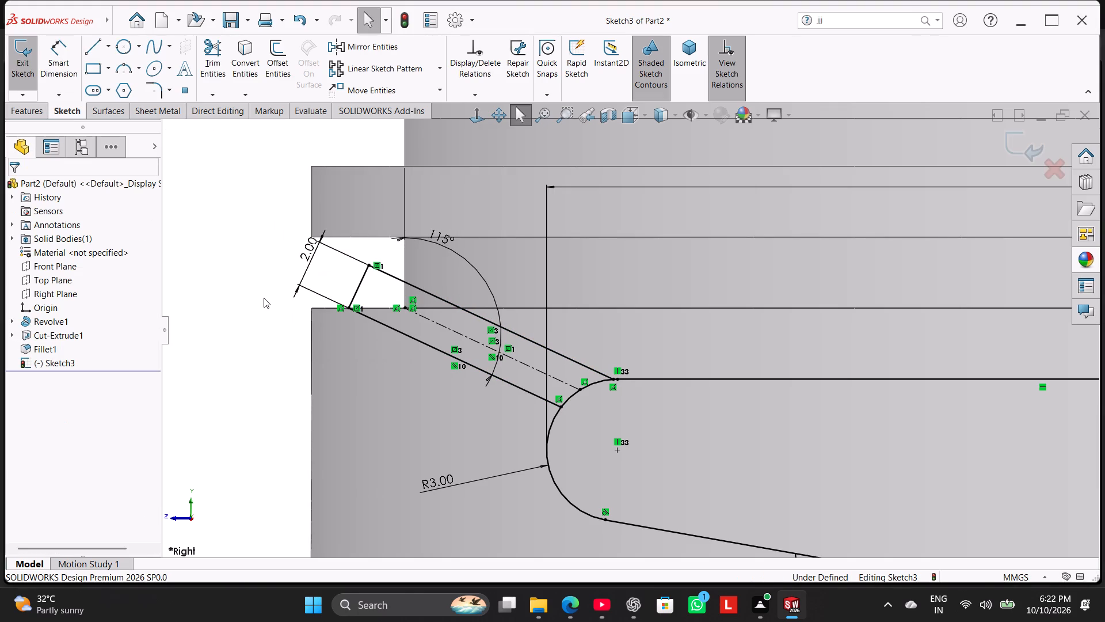
Convert the upper and lower passage lines and the short end line to construction geometry.
{"action": "scroll", "coordinate": [662, 370], "scroll_direction": "up", "scroll_amount": 9}
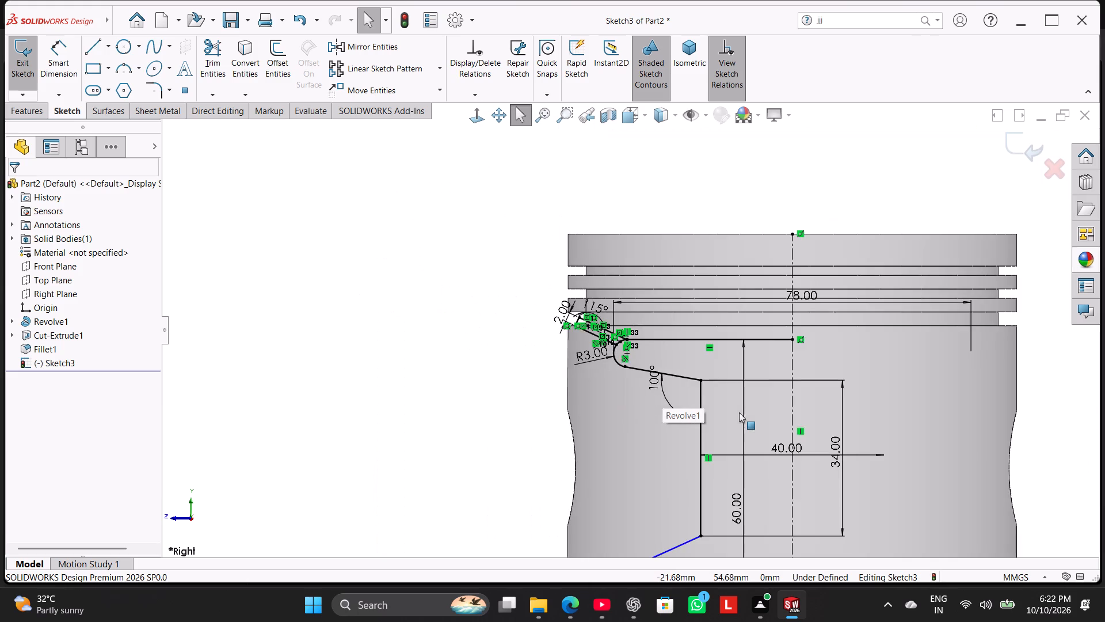
{"action": "scroll", "coordinate": [699, 327], "scroll_direction": "down", "scroll_amount": 5}
{"action": "scroll", "coordinate": [534, 356], "scroll_direction": "down", "scroll_amount": 1}
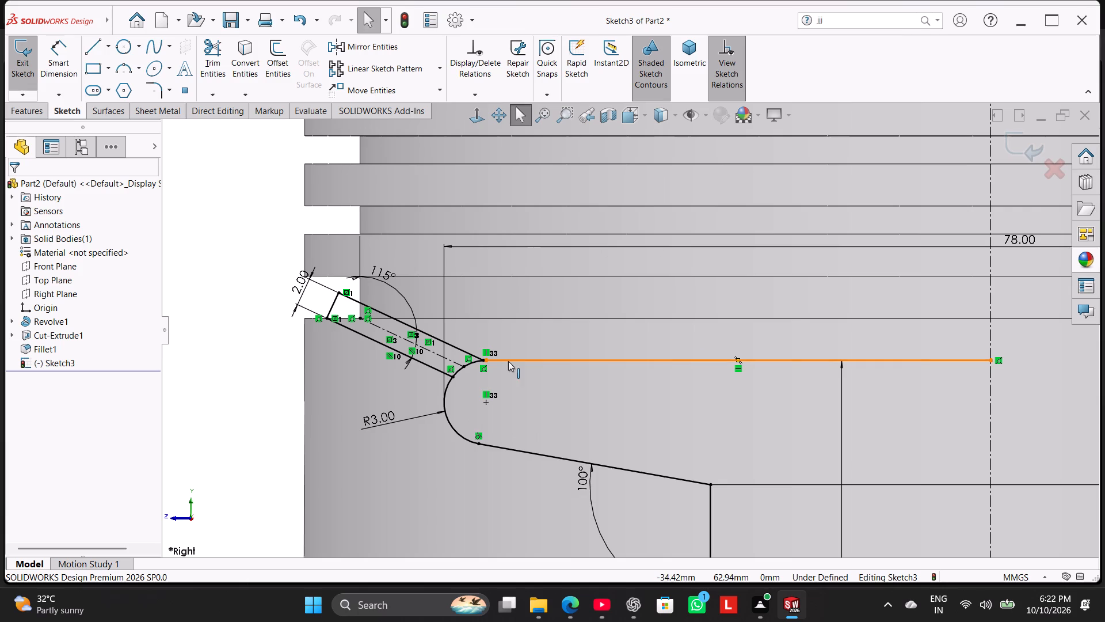
{"action": "left_click", "coordinate": [437, 338]}
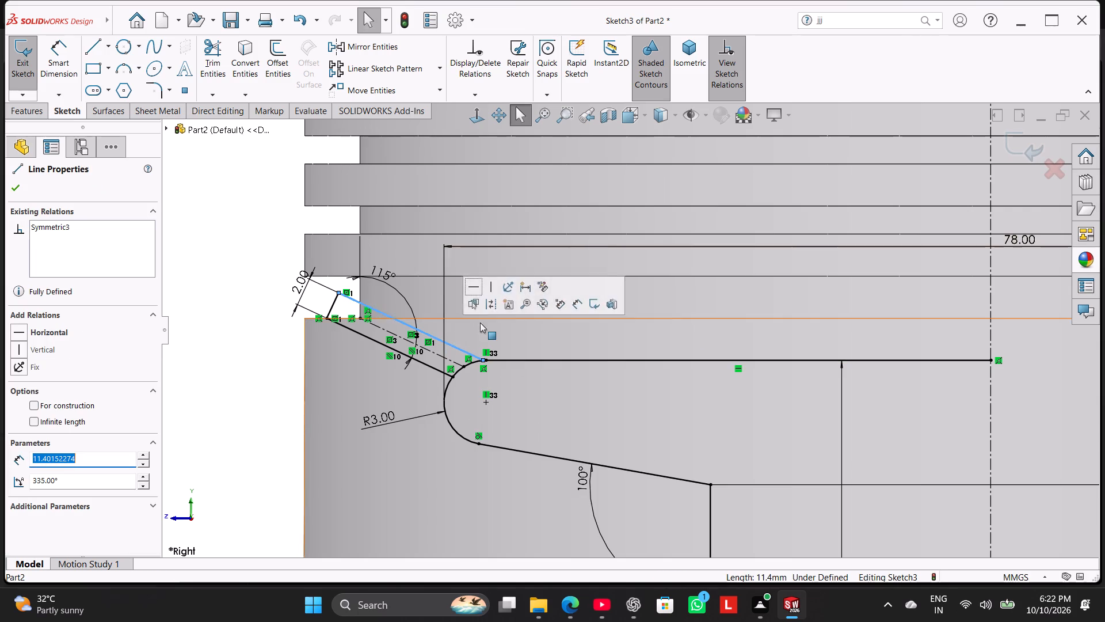
{"action": "left_click", "coordinate": [242, 321]}
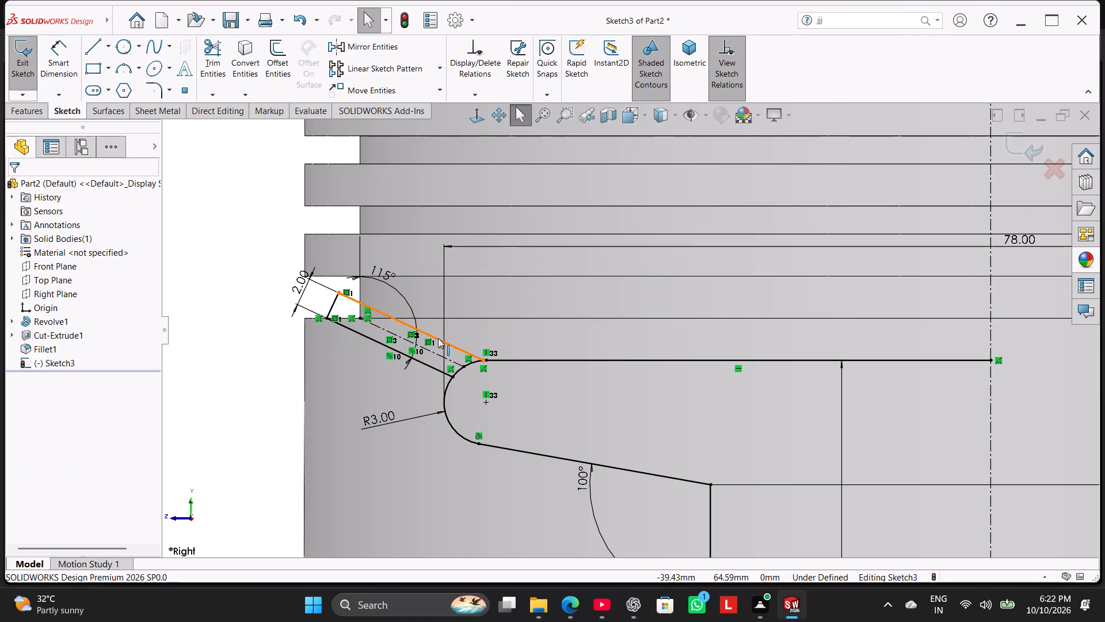
{"action": "left_click", "coordinate": [438, 338], "text": "ctrl"}
{"action": "left_click", "coordinate": [429, 364], "text": "ctrl"}
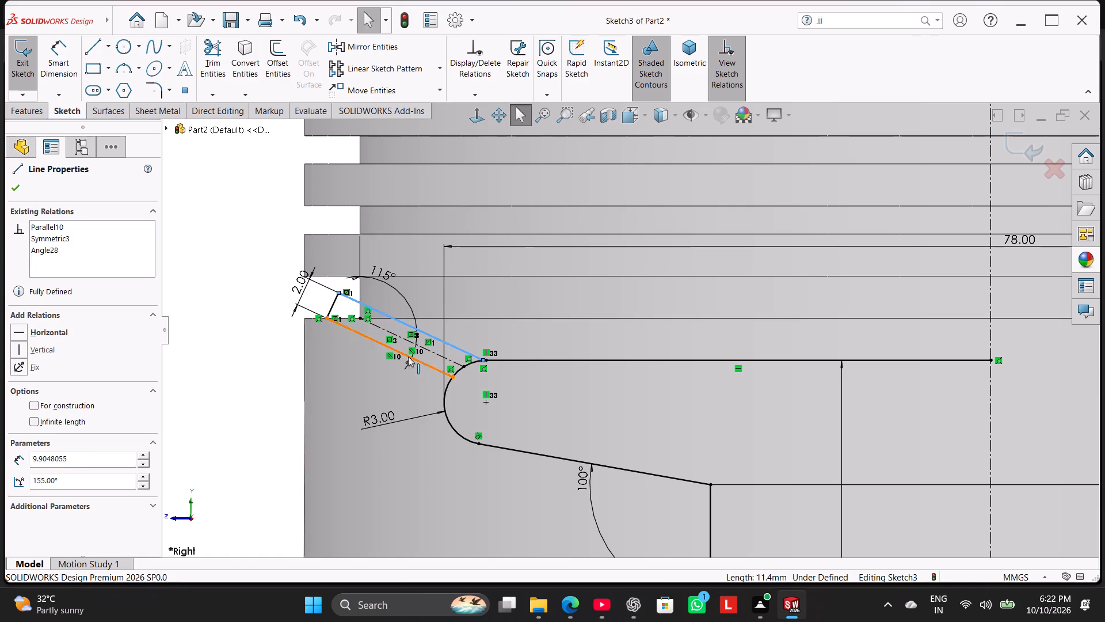
{"action": "left_click", "coordinate": [336, 302], "text": "ctrl"}
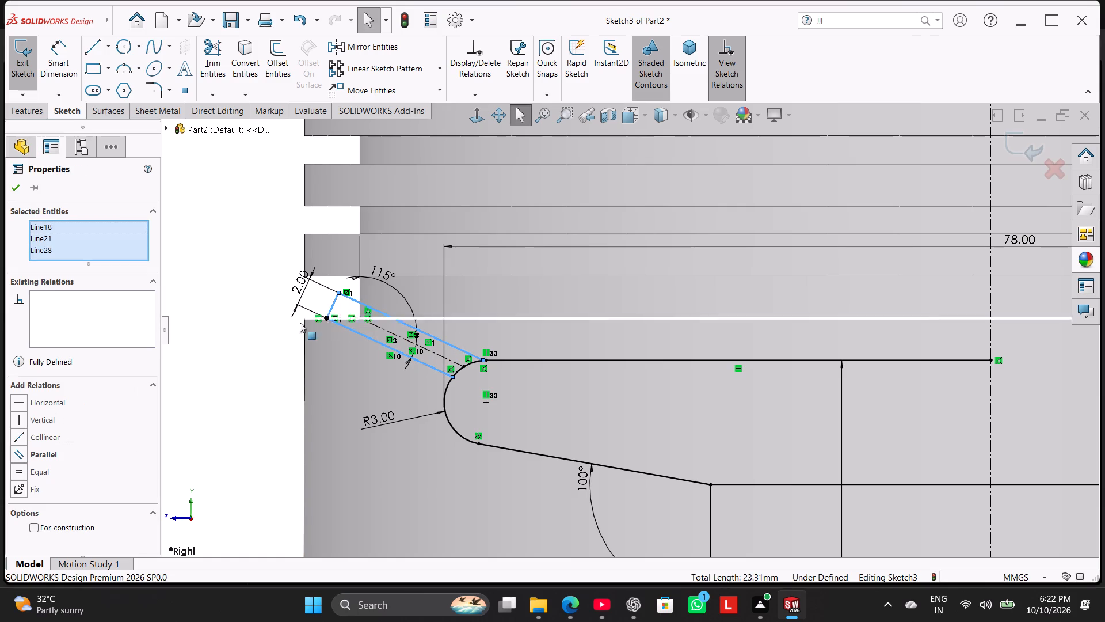
{"action": "right_click", "coordinate": [214, 323]}
{"action": "left_click", "coordinate": [242, 310]}
{"action": "left_click", "coordinate": [226, 345]}
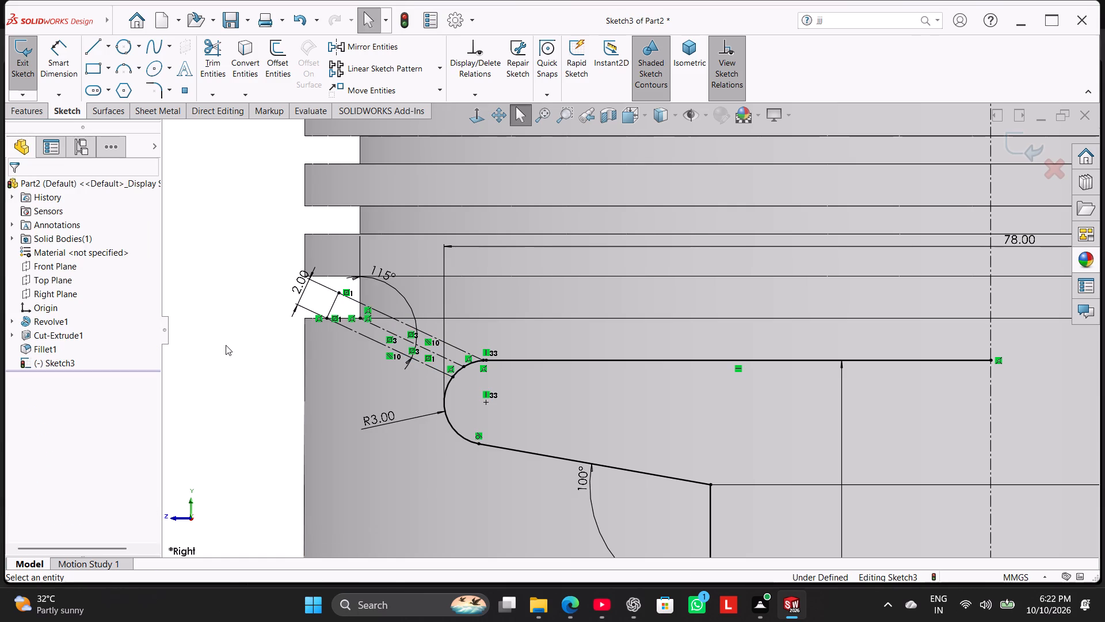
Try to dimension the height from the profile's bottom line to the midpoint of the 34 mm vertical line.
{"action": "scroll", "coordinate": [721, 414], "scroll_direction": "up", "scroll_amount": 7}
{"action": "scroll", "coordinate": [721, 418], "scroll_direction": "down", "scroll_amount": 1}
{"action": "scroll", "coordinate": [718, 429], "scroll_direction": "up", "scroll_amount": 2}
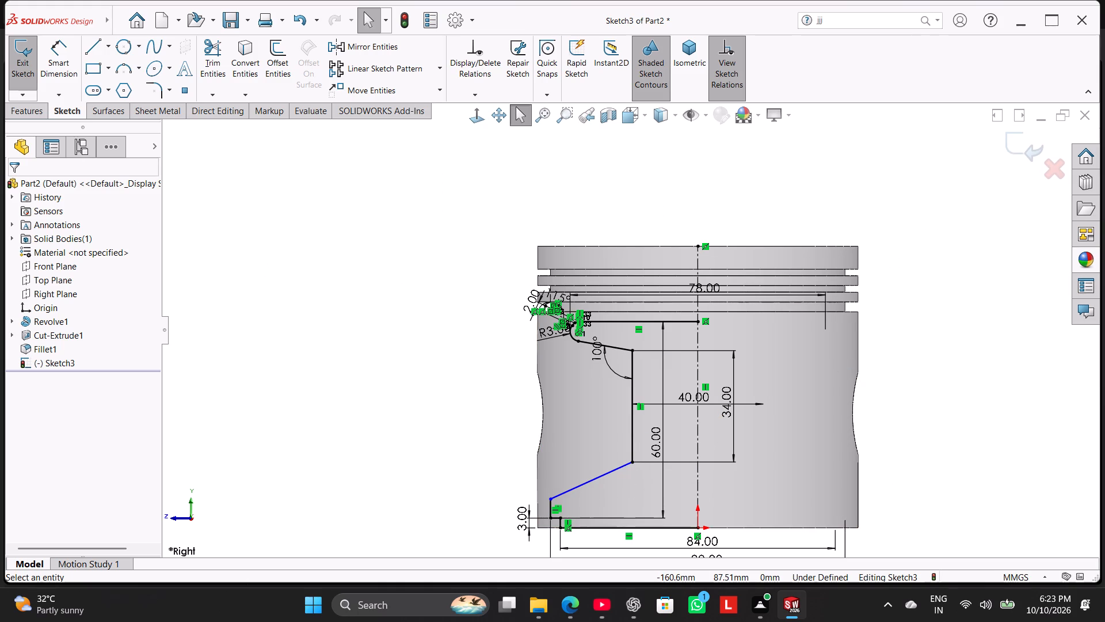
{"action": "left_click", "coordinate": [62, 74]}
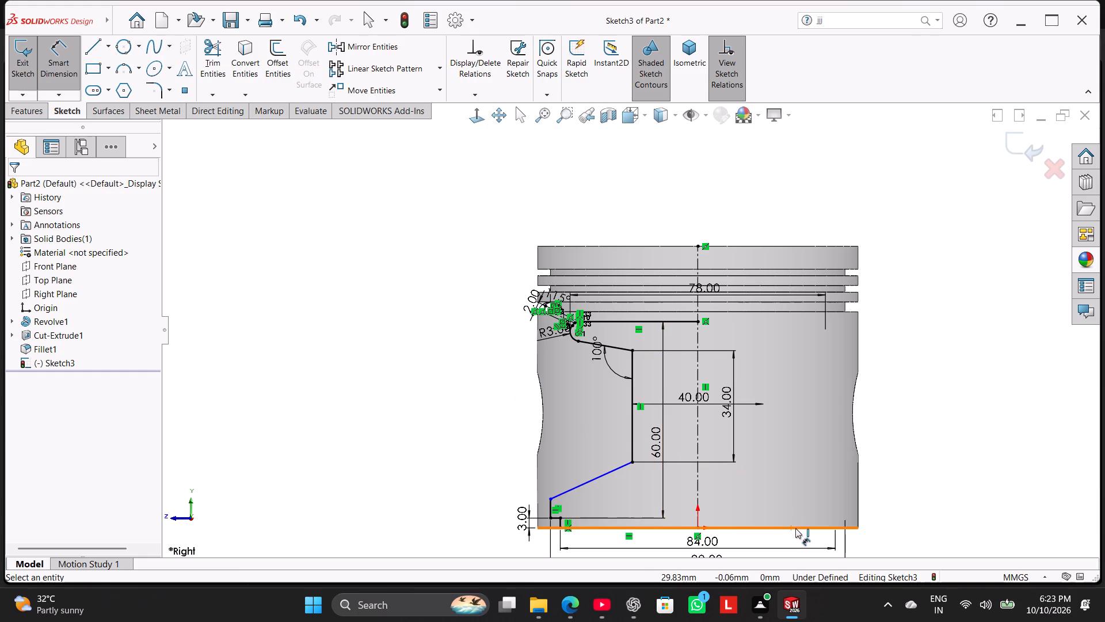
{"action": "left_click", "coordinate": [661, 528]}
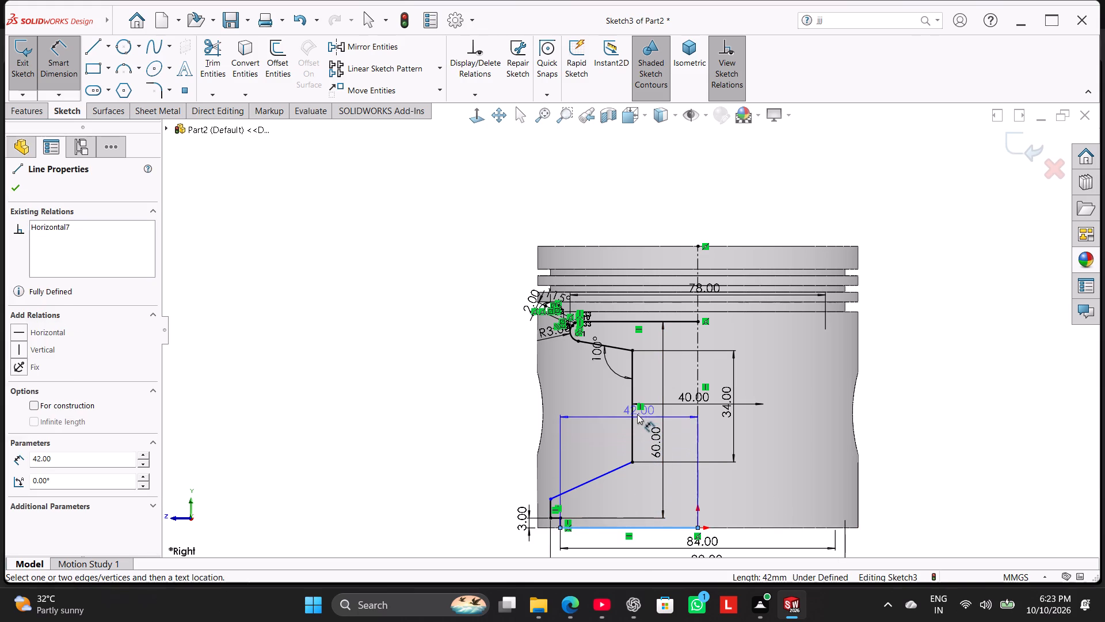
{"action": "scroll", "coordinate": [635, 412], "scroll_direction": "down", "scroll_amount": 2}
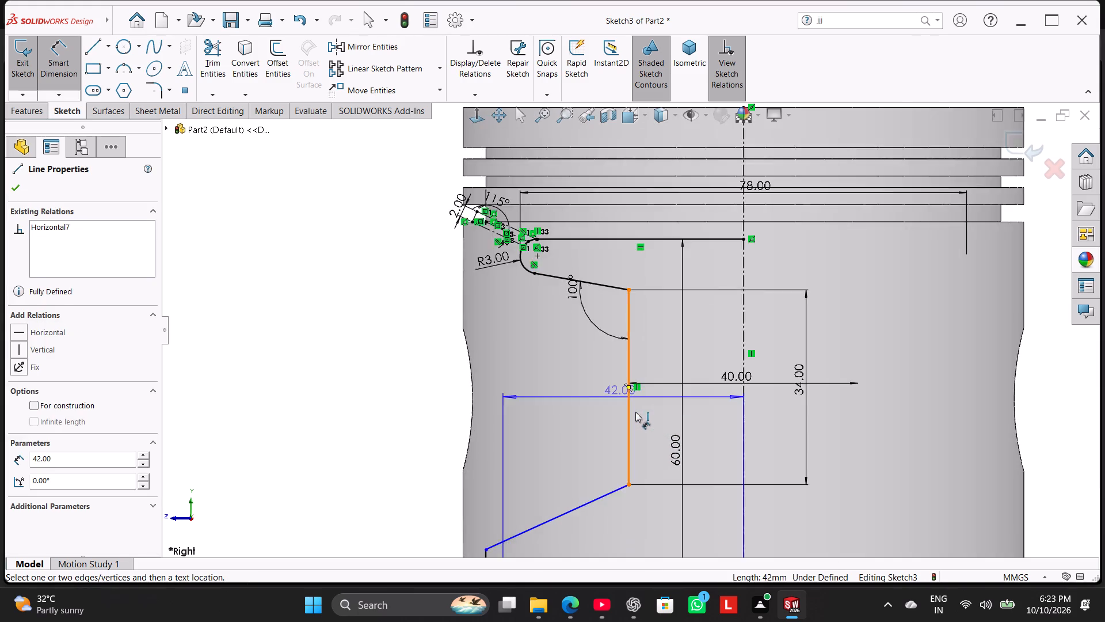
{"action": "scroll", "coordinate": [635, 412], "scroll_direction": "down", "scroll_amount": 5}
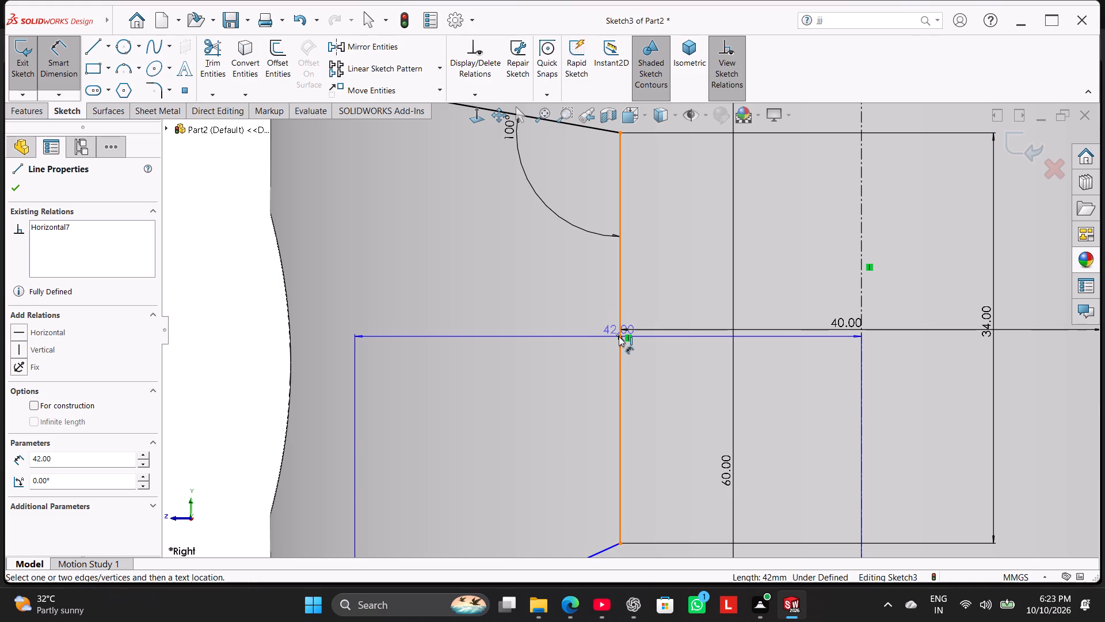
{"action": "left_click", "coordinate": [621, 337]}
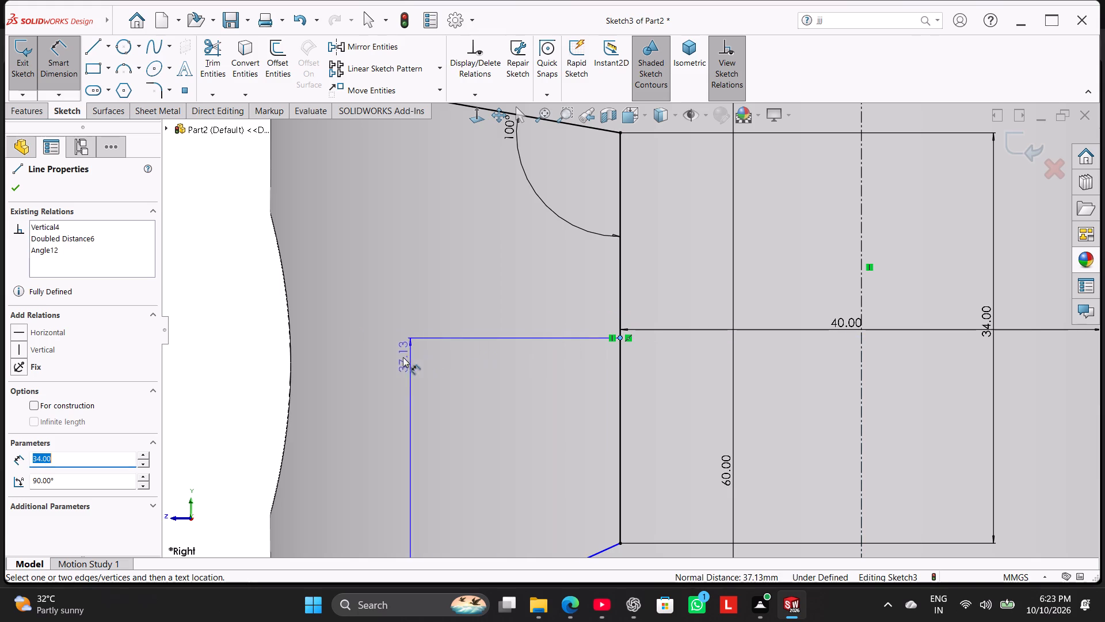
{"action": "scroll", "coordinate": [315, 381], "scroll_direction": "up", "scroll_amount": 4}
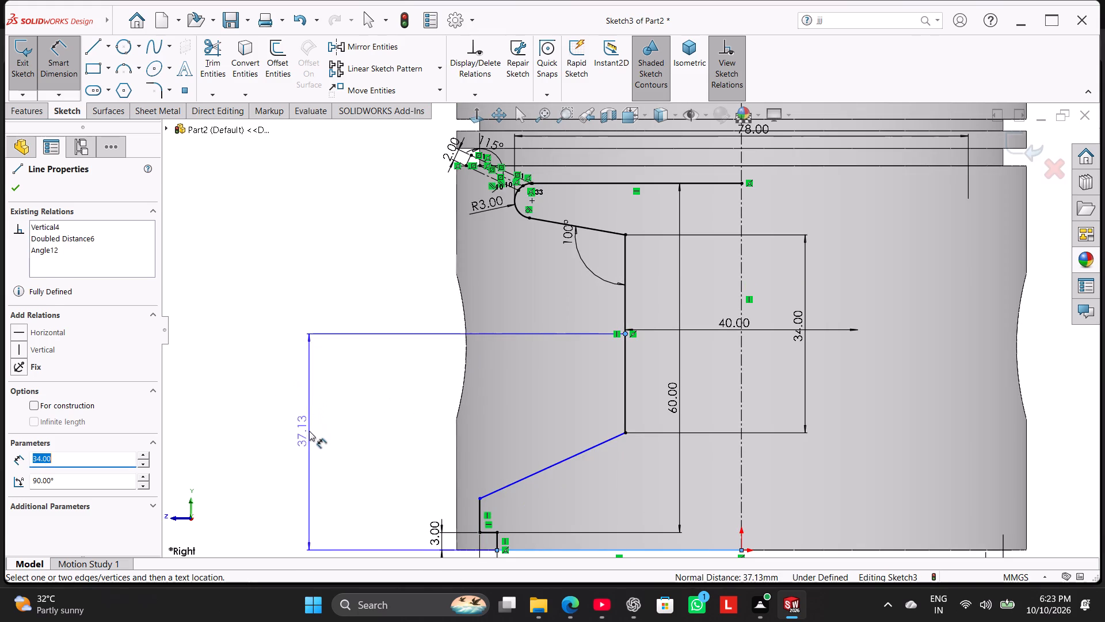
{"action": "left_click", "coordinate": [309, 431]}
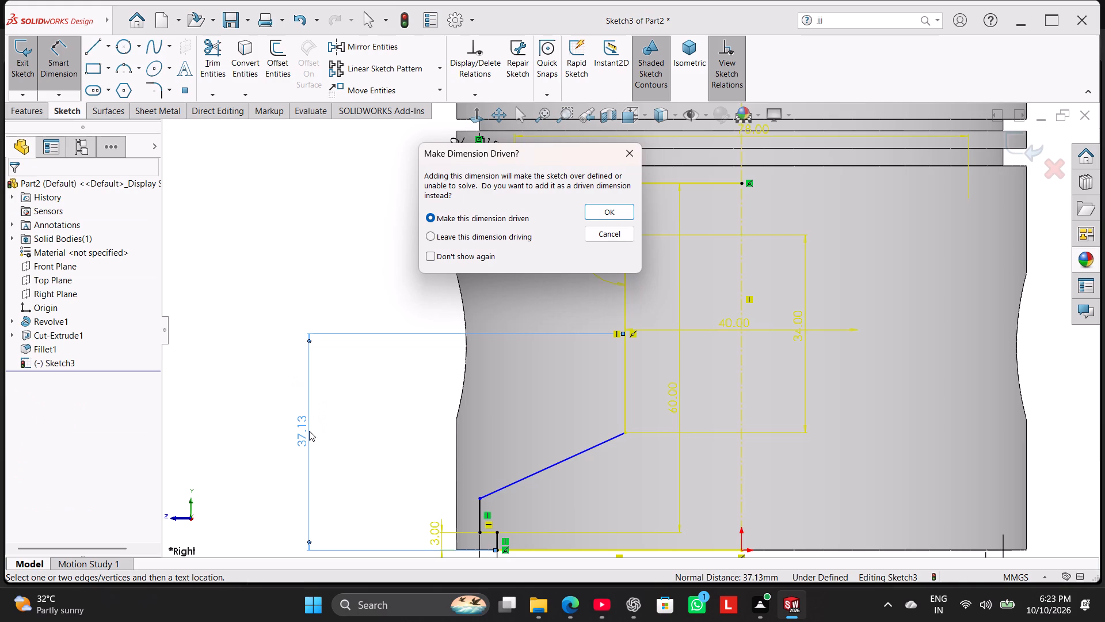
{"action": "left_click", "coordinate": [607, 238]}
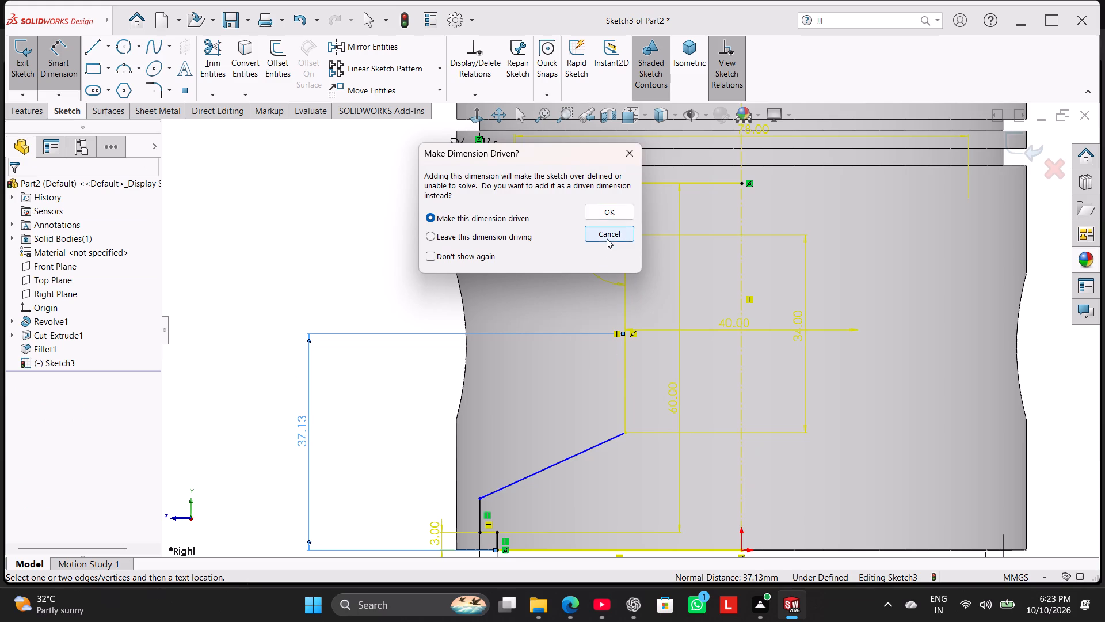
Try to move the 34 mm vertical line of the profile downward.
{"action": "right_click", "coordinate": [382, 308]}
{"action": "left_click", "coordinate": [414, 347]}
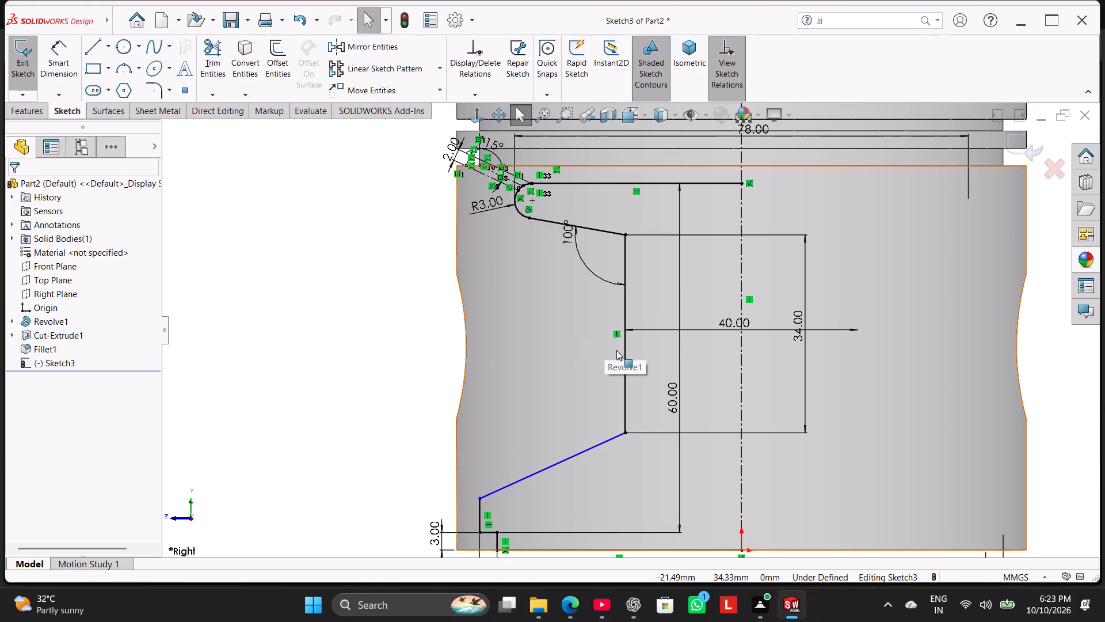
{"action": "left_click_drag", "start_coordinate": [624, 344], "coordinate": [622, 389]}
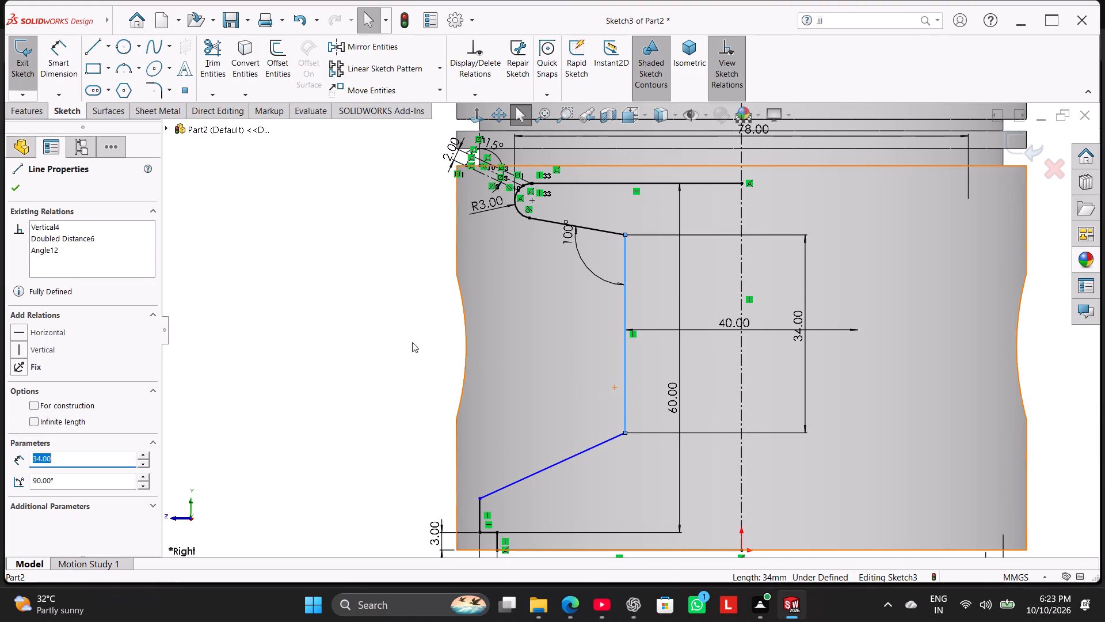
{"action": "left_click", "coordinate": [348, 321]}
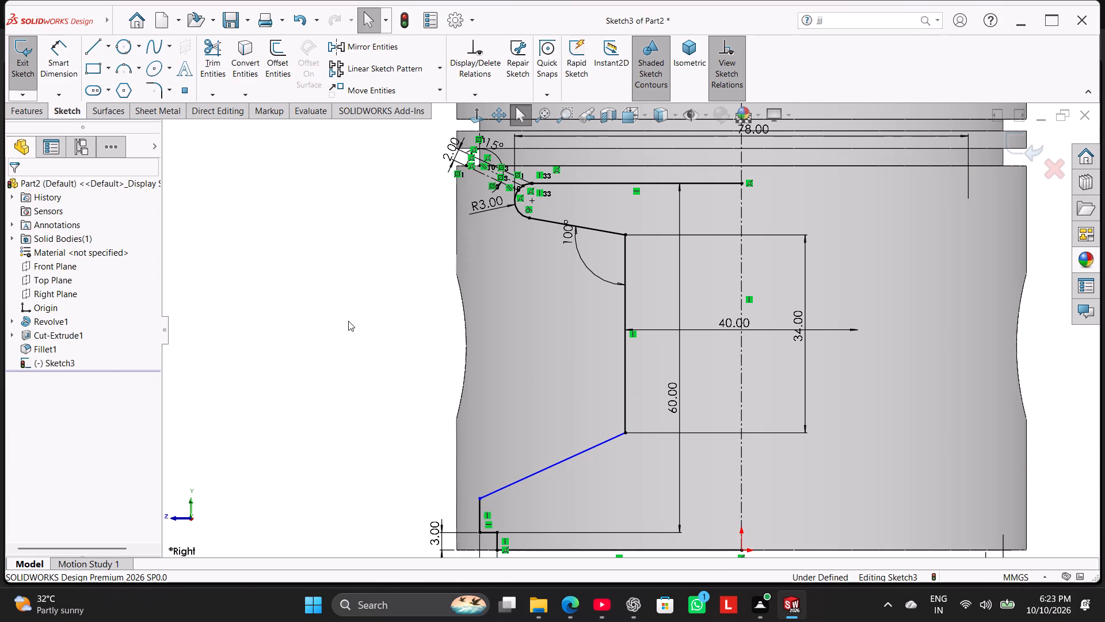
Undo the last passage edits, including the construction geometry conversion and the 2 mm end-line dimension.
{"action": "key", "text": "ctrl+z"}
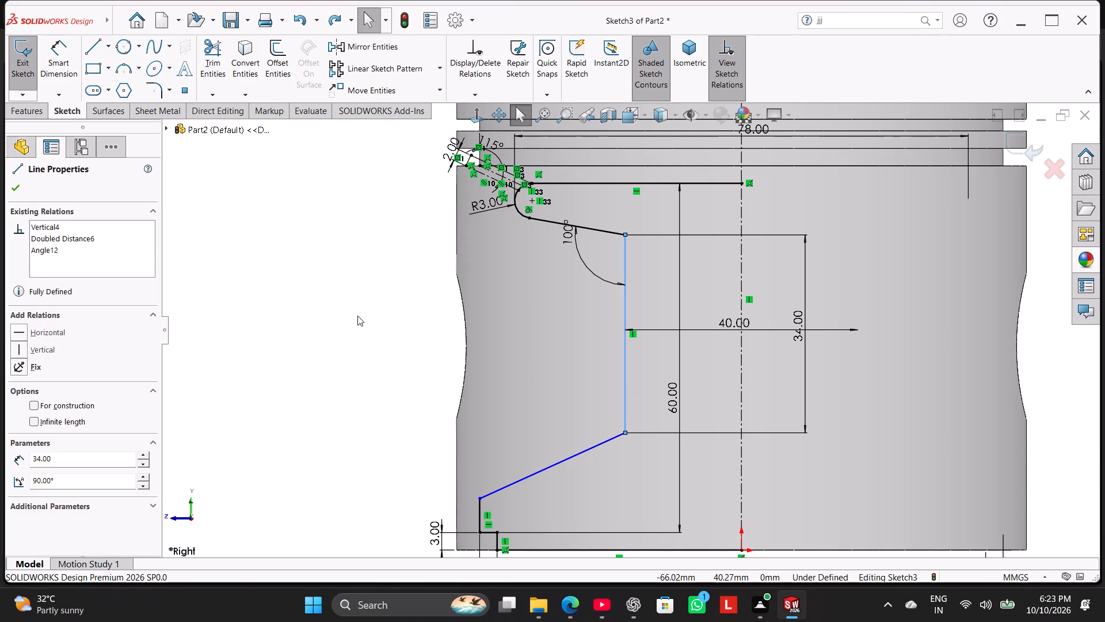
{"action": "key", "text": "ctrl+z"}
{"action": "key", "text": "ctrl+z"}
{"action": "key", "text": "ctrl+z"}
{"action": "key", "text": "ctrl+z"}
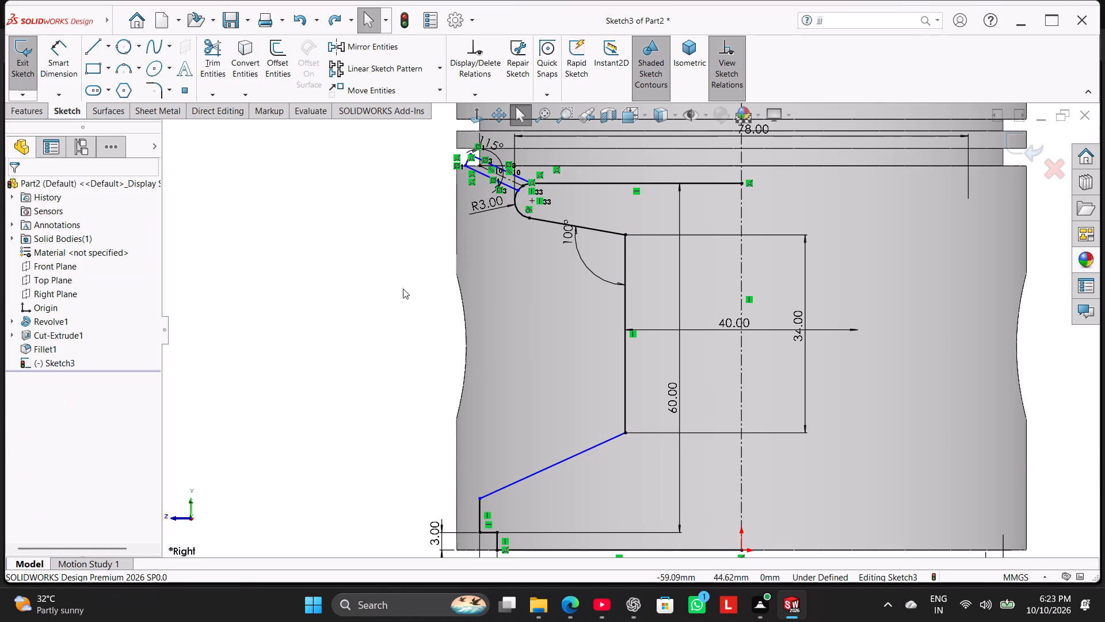
Trim away the slanted passage's lines, its centerline, the short end line and the R3 arc of the profile.
{"action": "scroll", "coordinate": [515, 249], "scroll_direction": "up", "scroll_amount": 2}
{"action": "scroll", "coordinate": [525, 240], "scroll_direction": "down", "scroll_amount": 3}
{"action": "left_click", "coordinate": [216, 72]}
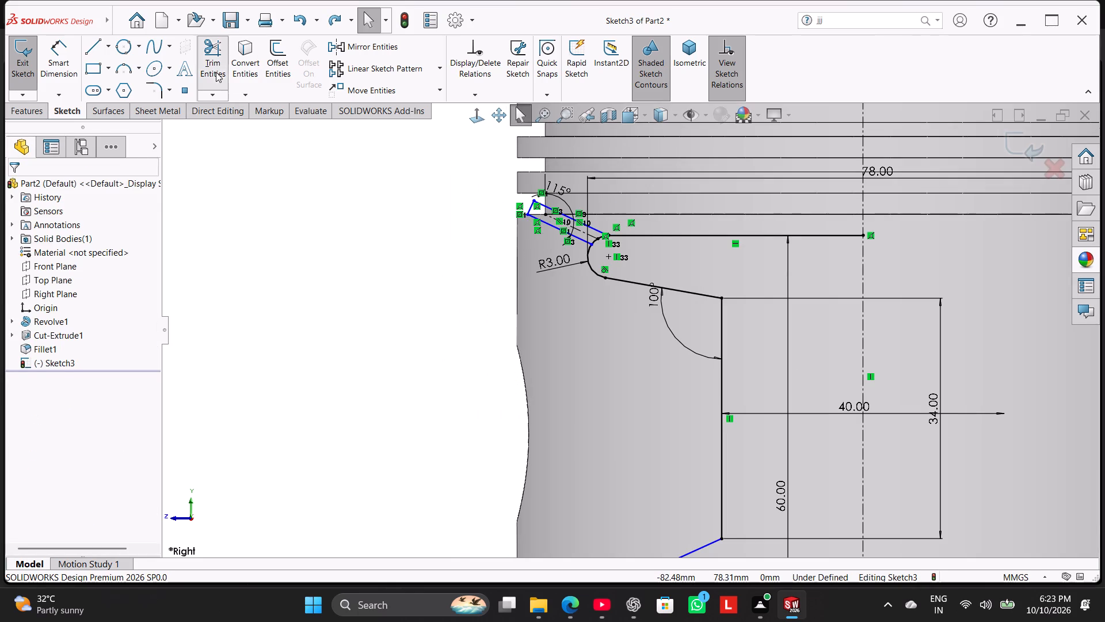
{"action": "left_click_drag", "start_coordinate": [627, 195], "coordinate": [558, 268]}
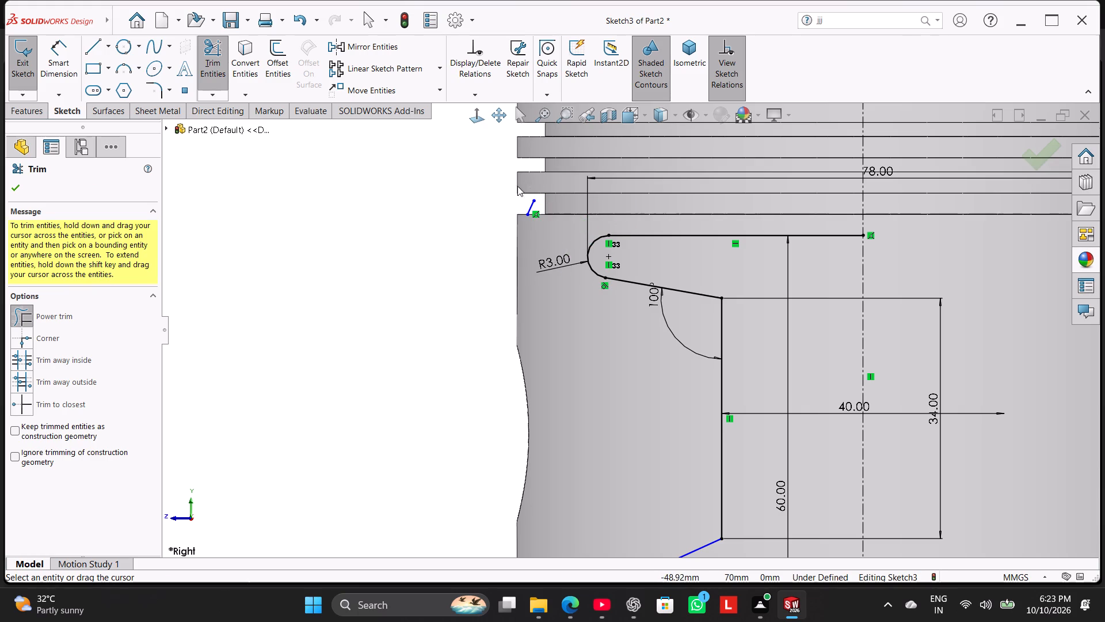
{"action": "left_click_drag", "start_coordinate": [517, 186], "coordinate": [557, 230]}
{"action": "left_click_drag", "start_coordinate": [595, 209], "coordinate": [596, 283]}
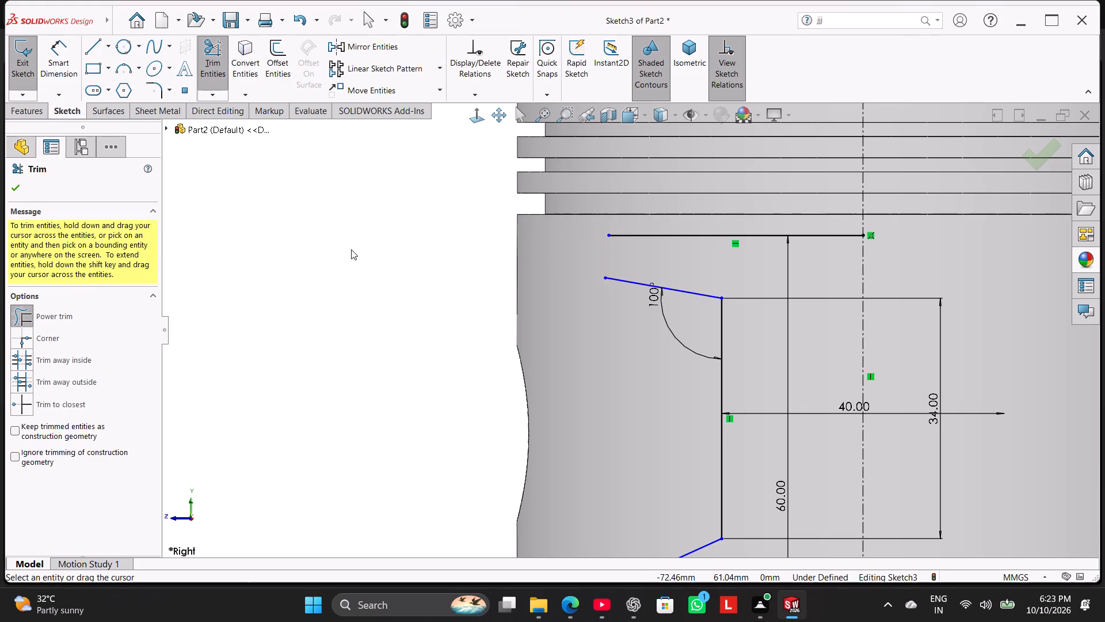
{"action": "right_click", "coordinate": [351, 249]}
{"action": "left_click", "coordinate": [270, 275]}
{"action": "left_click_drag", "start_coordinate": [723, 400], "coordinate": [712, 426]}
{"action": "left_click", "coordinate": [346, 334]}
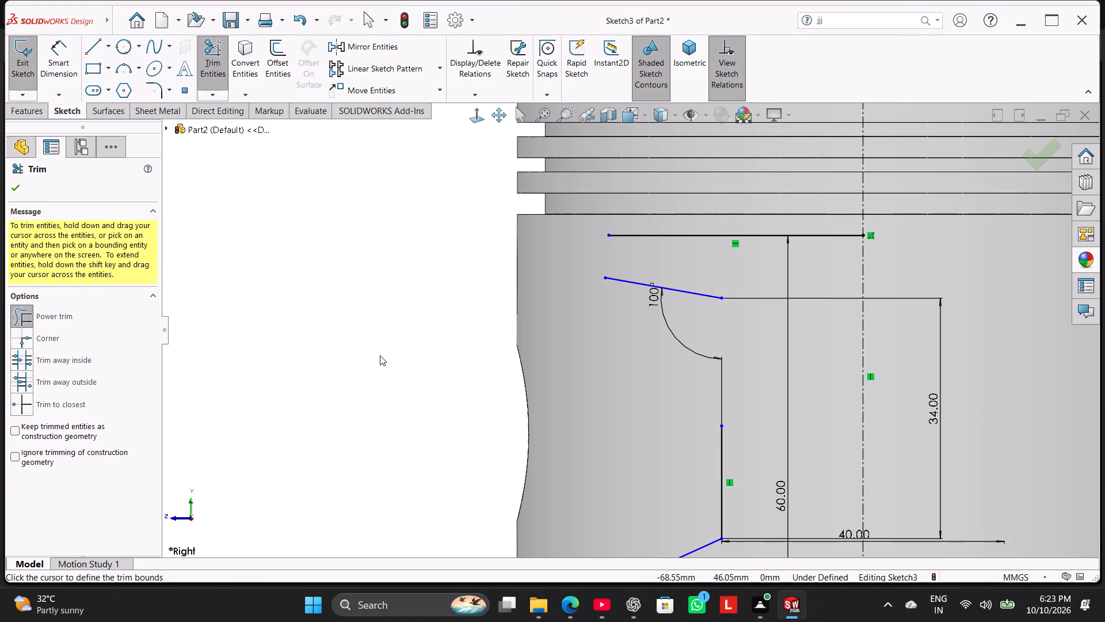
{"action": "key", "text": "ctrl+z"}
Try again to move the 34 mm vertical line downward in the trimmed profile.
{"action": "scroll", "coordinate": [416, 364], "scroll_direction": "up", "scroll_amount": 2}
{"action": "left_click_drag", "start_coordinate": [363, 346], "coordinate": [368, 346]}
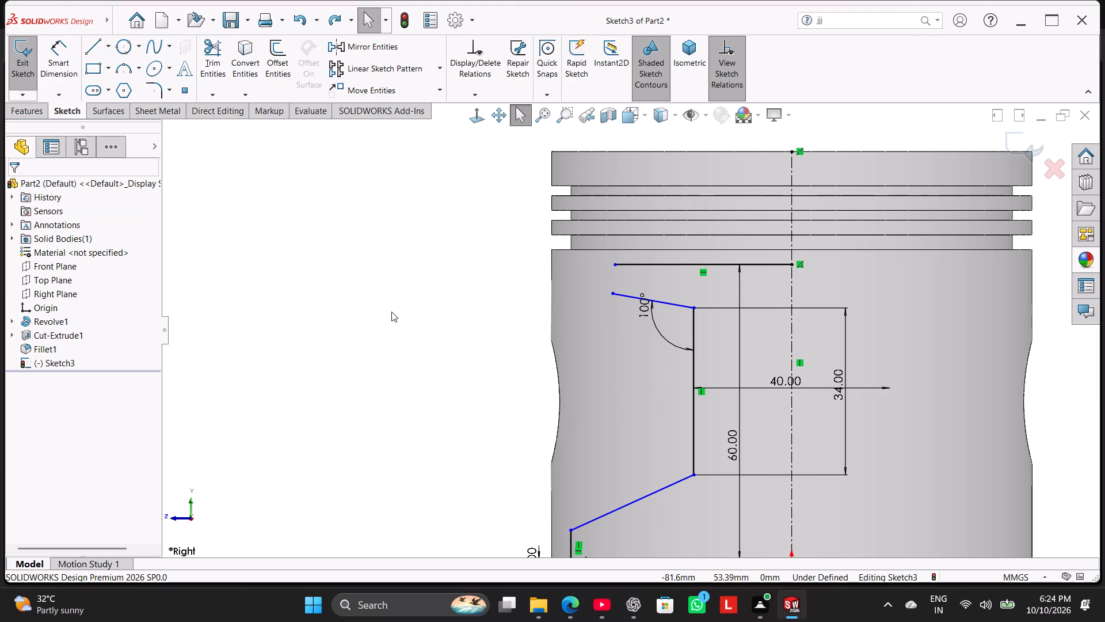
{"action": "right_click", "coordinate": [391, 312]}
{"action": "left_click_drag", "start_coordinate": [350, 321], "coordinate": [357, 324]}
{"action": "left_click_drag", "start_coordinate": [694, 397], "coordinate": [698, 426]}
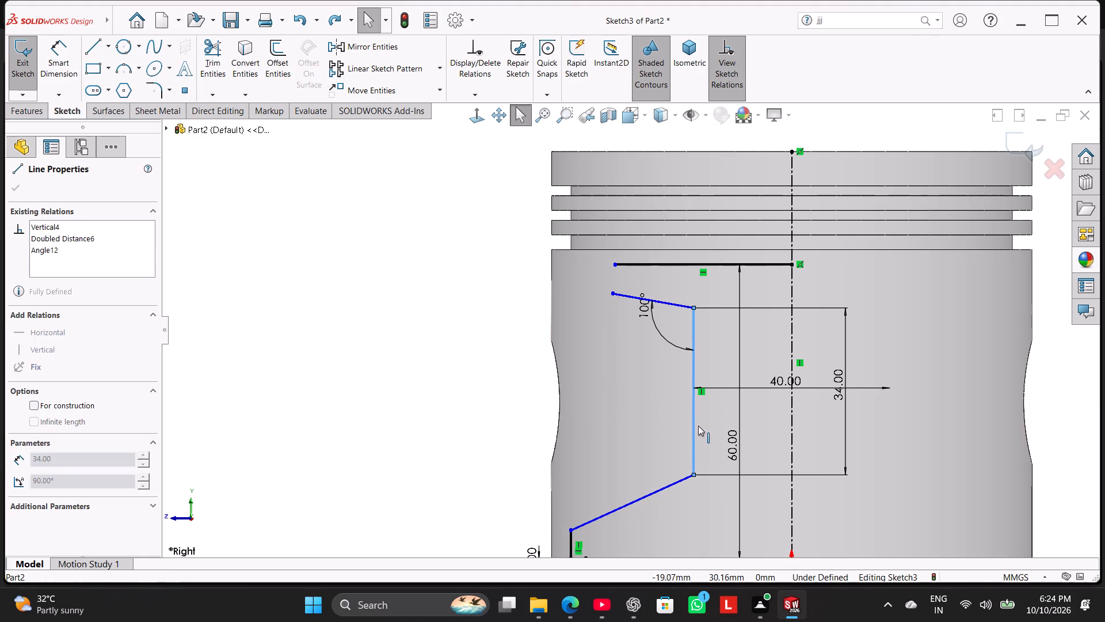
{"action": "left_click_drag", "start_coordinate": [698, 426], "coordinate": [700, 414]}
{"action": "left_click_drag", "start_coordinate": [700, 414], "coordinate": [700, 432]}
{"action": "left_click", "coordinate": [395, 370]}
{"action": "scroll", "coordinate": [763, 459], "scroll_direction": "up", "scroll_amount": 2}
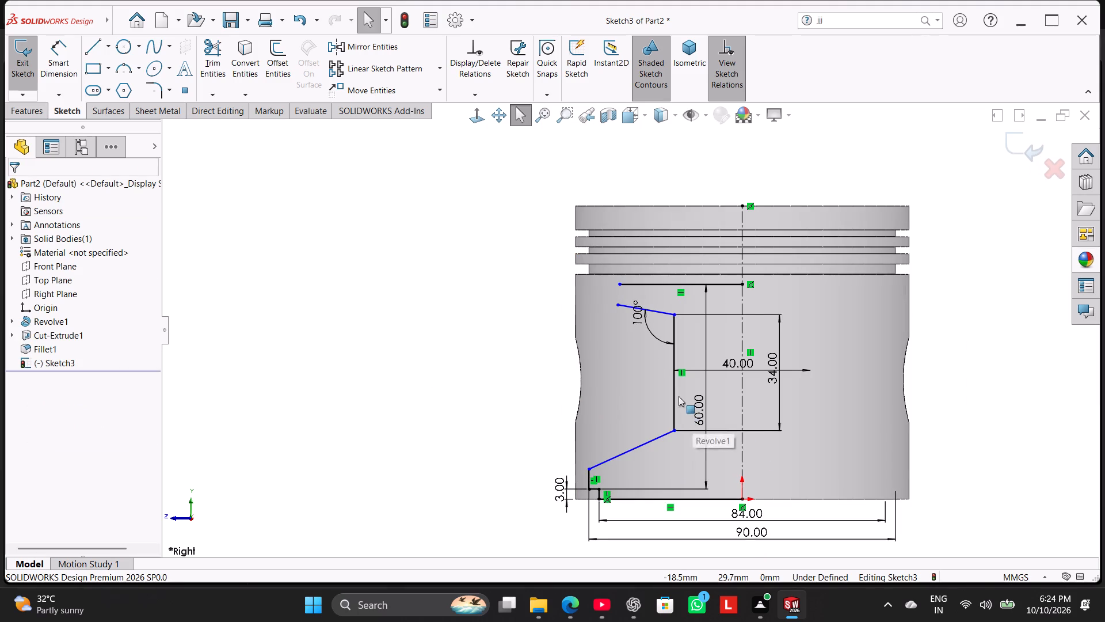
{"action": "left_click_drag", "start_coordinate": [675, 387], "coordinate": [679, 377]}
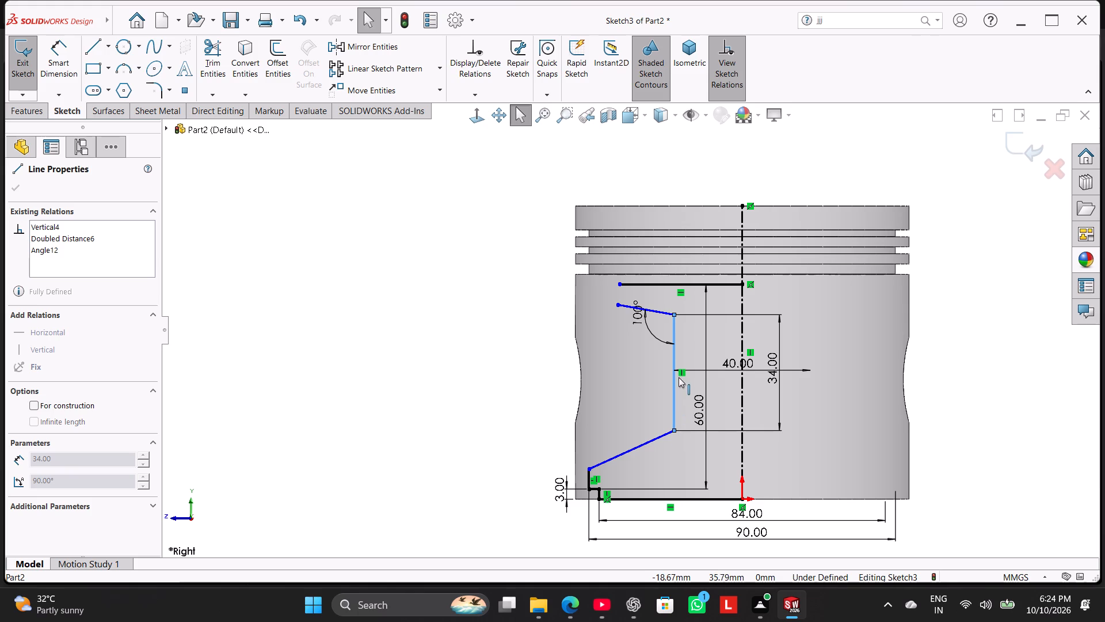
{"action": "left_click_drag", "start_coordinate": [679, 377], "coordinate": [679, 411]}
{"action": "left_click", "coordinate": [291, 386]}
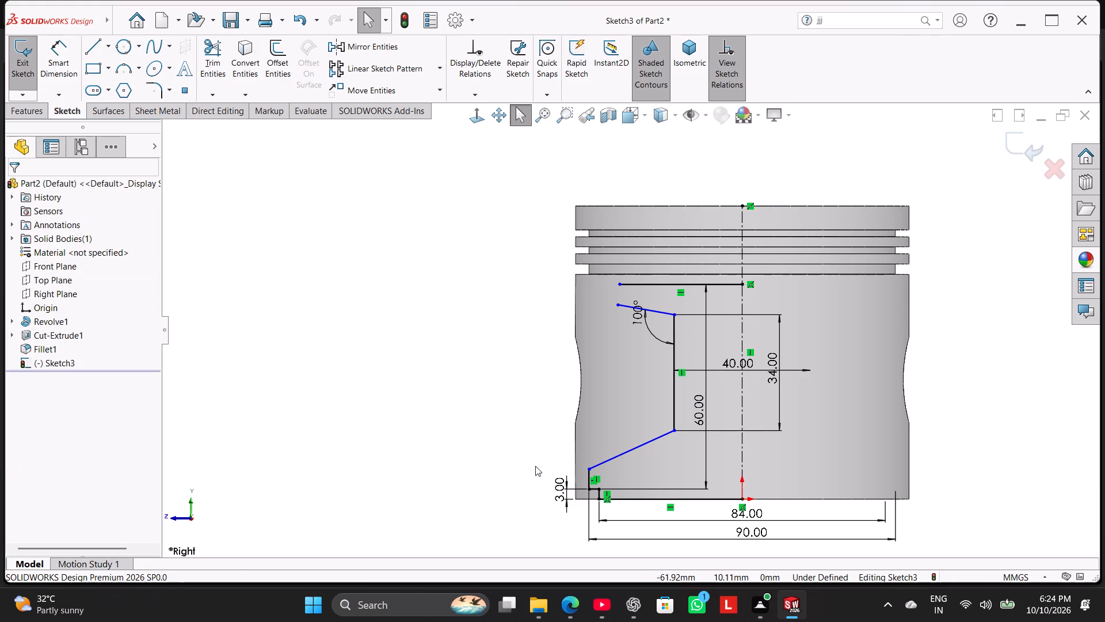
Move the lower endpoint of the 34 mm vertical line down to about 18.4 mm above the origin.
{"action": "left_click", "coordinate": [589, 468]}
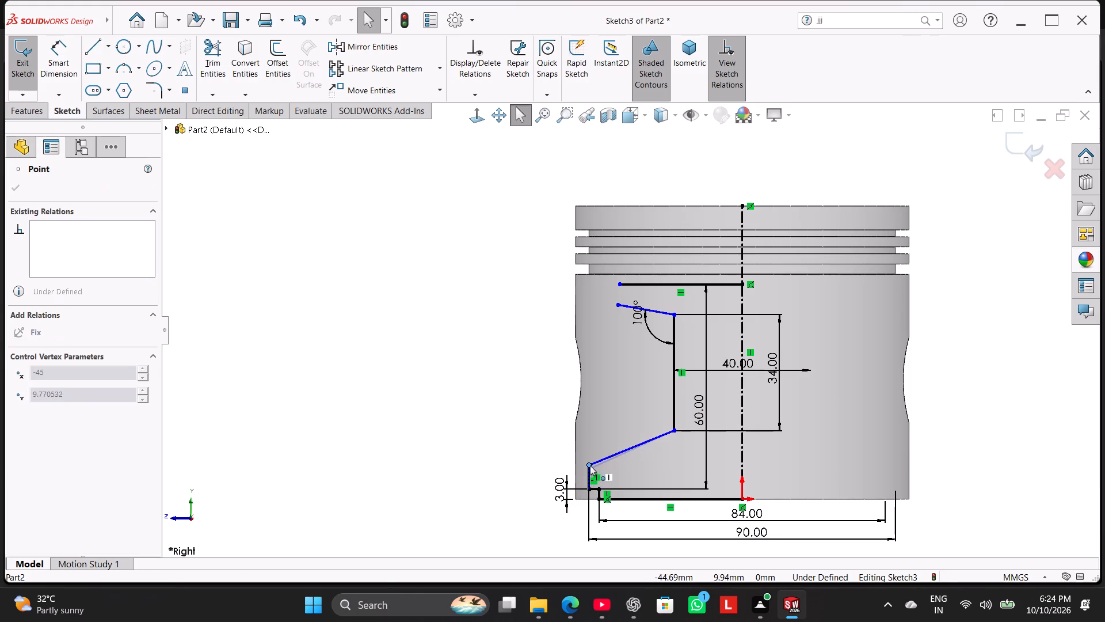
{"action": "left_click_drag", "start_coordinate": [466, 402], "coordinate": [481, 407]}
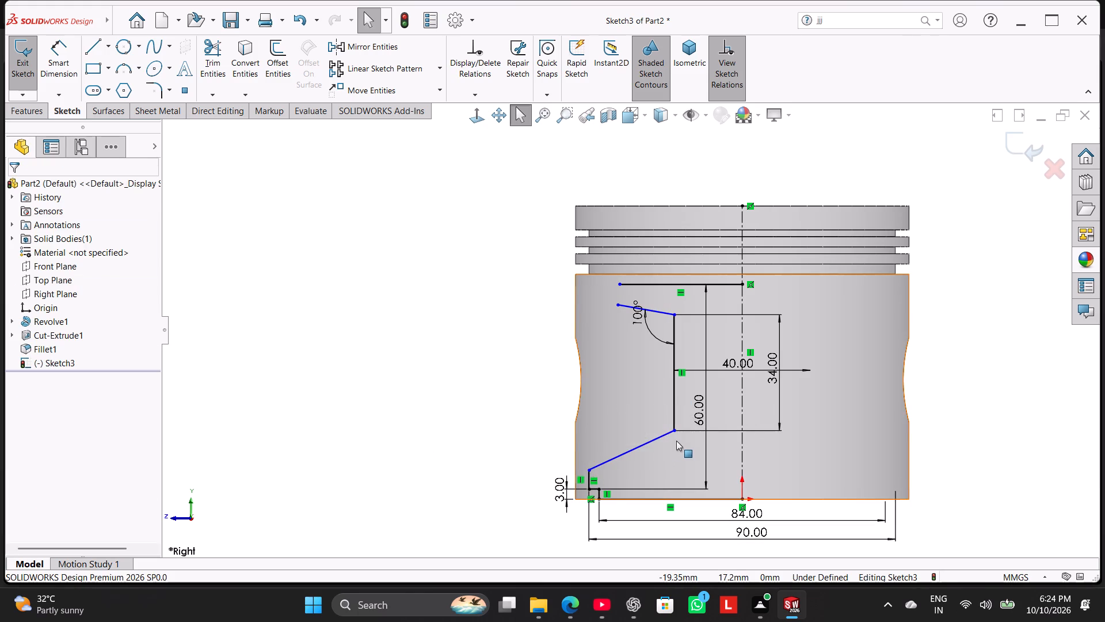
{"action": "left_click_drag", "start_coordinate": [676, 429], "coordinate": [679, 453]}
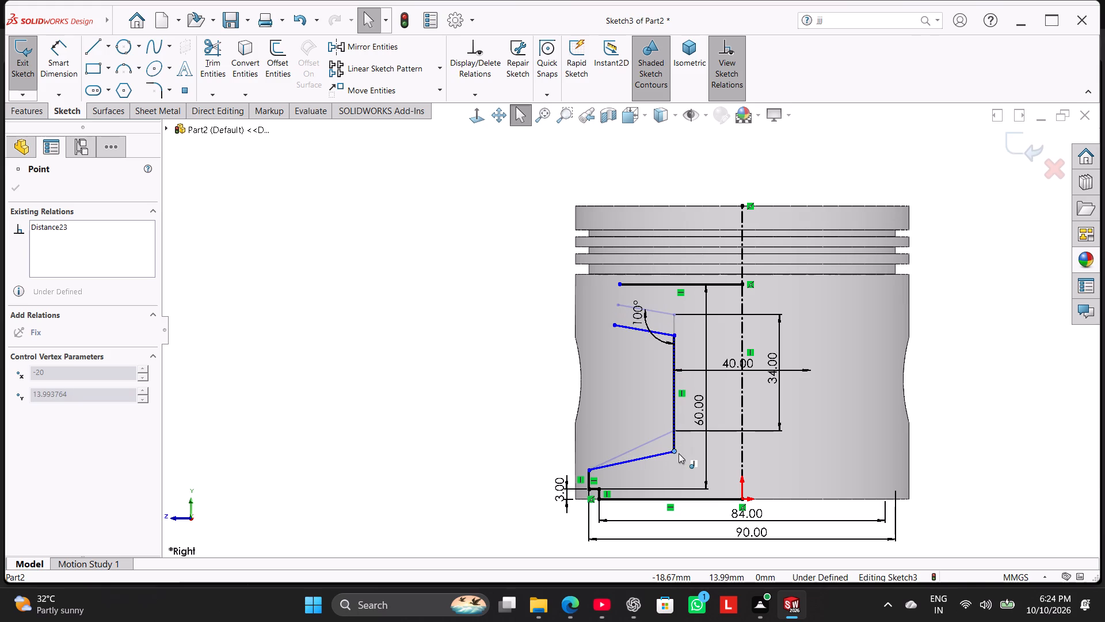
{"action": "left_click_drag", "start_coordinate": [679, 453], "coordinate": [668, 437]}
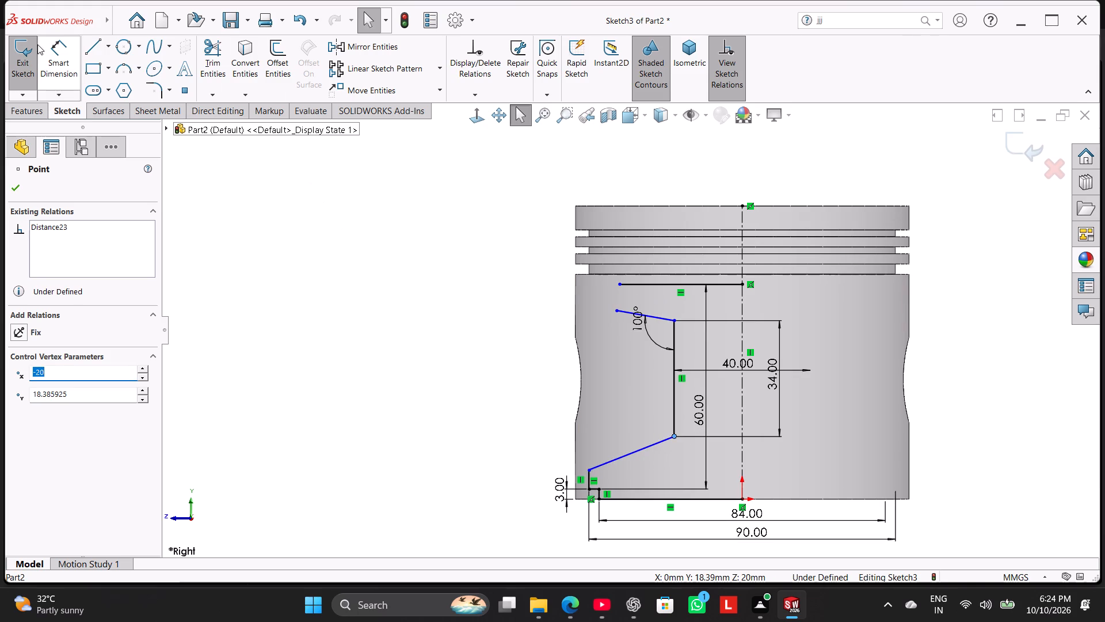
Dimension the height from the profile's bottom line to the midpoint of the 34 mm vertical line as 35 mm.
{"action": "left_click", "coordinate": [52, 59]}
{"action": "left_click", "coordinate": [685, 498]}
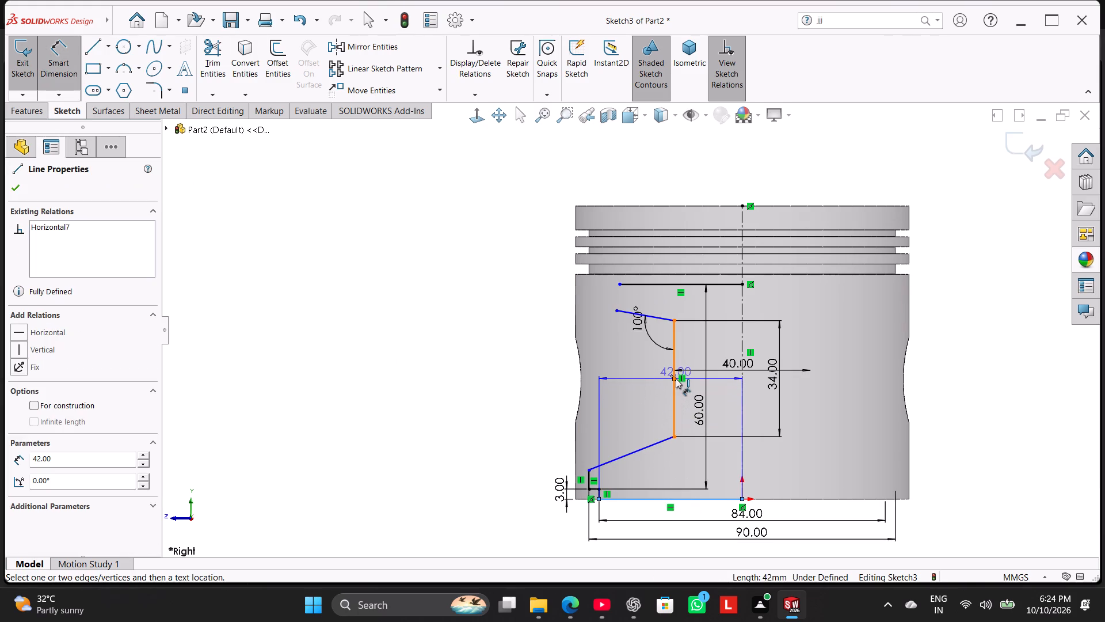
{"action": "scroll", "coordinate": [676, 378], "scroll_direction": "down", "scroll_amount": 7}
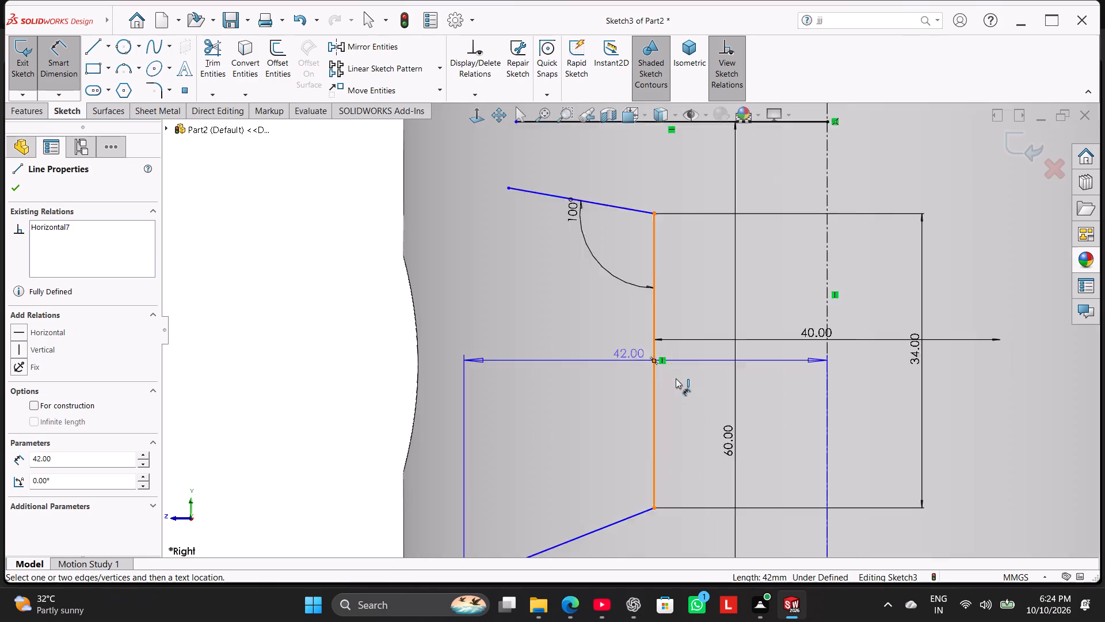
{"action": "scroll", "coordinate": [676, 378], "scroll_direction": "down", "scroll_amount": 1}
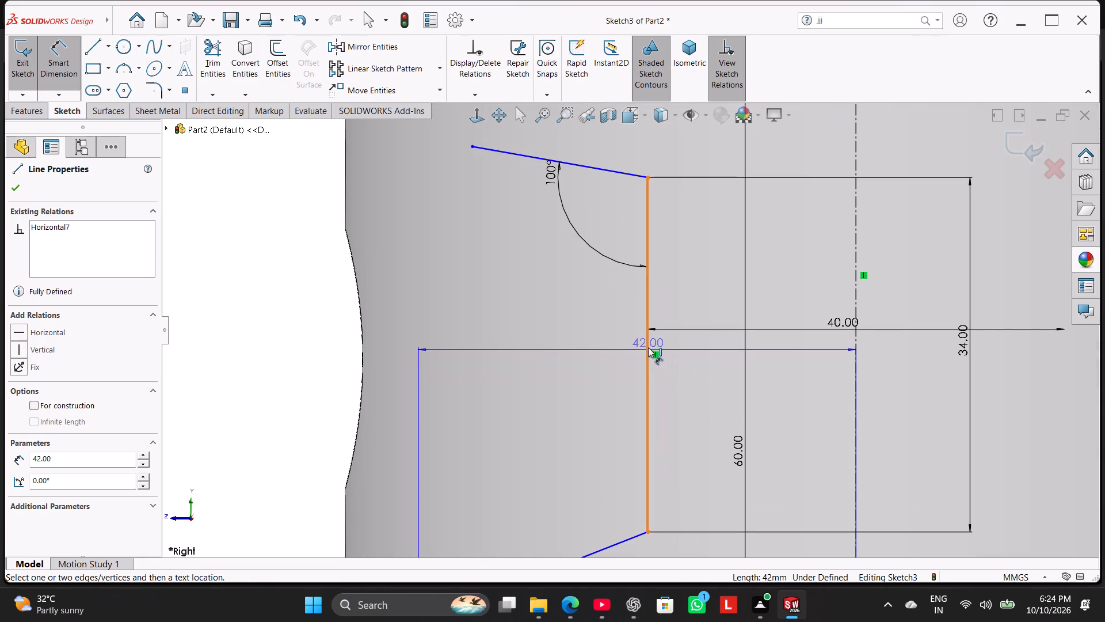
{"action": "left_click", "coordinate": [646, 354]}
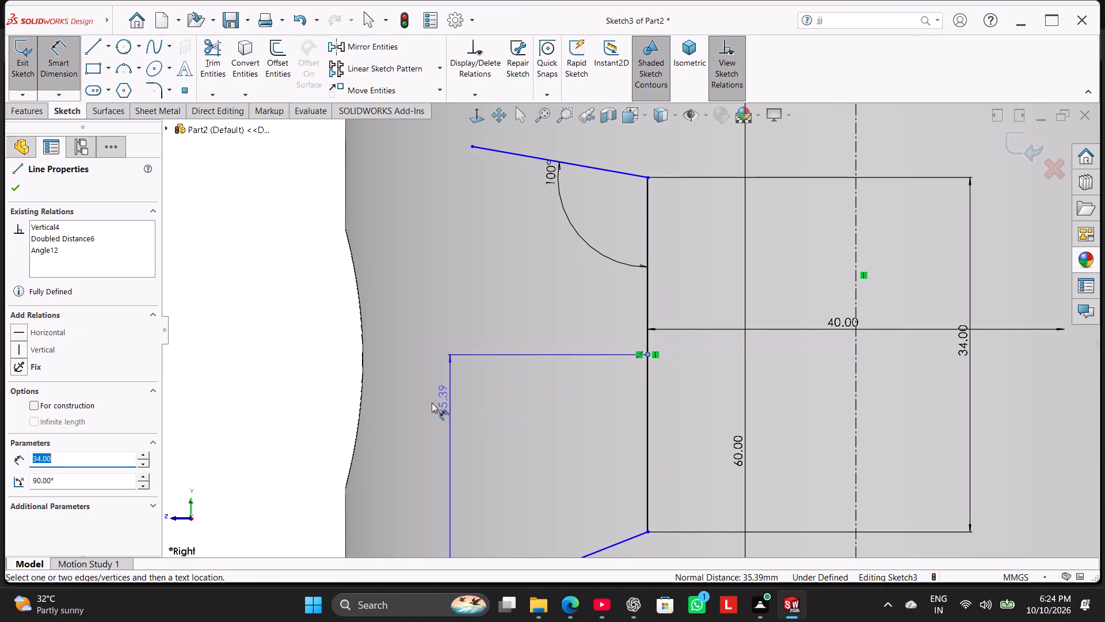
{"action": "scroll", "coordinate": [243, 438], "scroll_direction": "up", "scroll_amount": 2}
{"action": "left_click", "coordinate": [302, 454]}
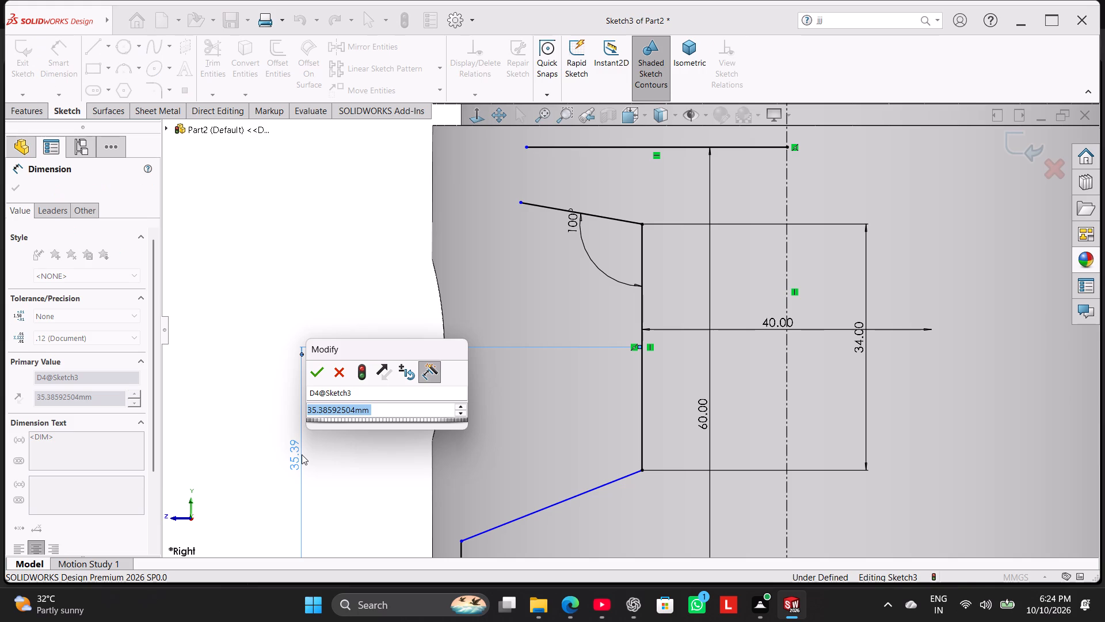
{"action": "type", "text": "35"}
{"action": "key", "text": "Return"}
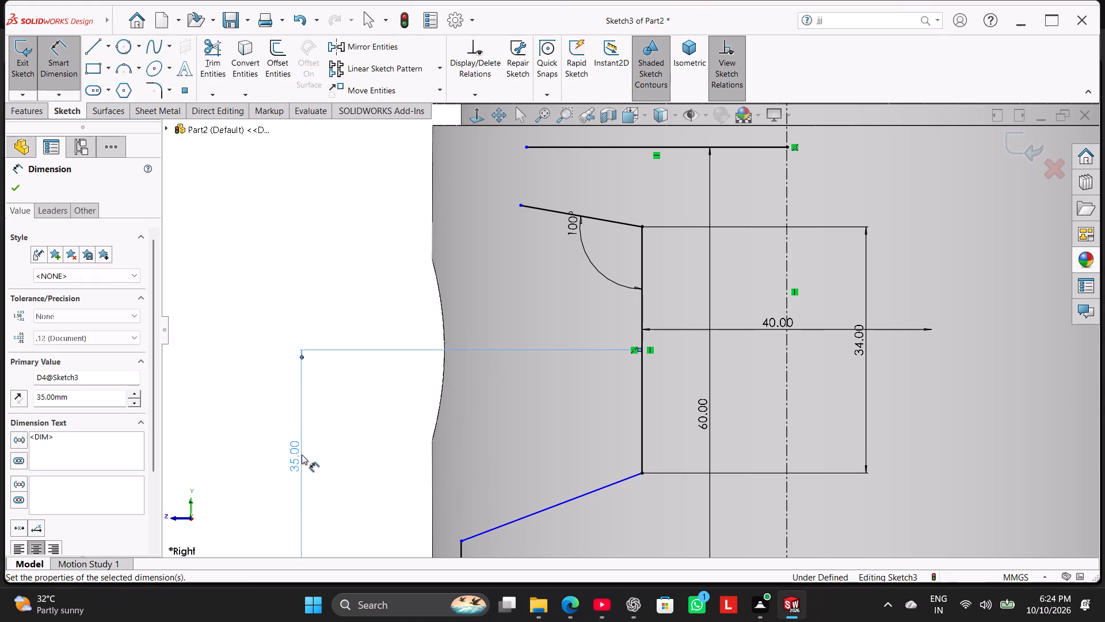
{"action": "right_click", "coordinate": [272, 271]}
{"action": "left_click", "coordinate": [314, 312]}
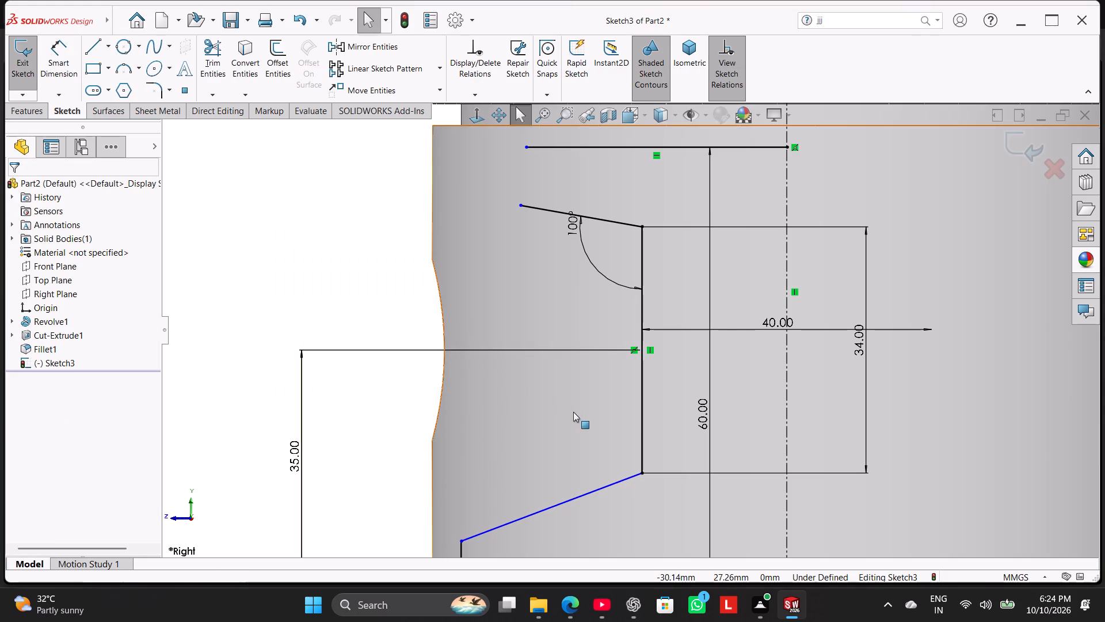
Move the outer endpoint of the lower slanted line up to about 13.9 mm above the bottom line.
{"action": "scroll", "coordinate": [580, 422], "scroll_direction": "up", "scroll_amount": 2}
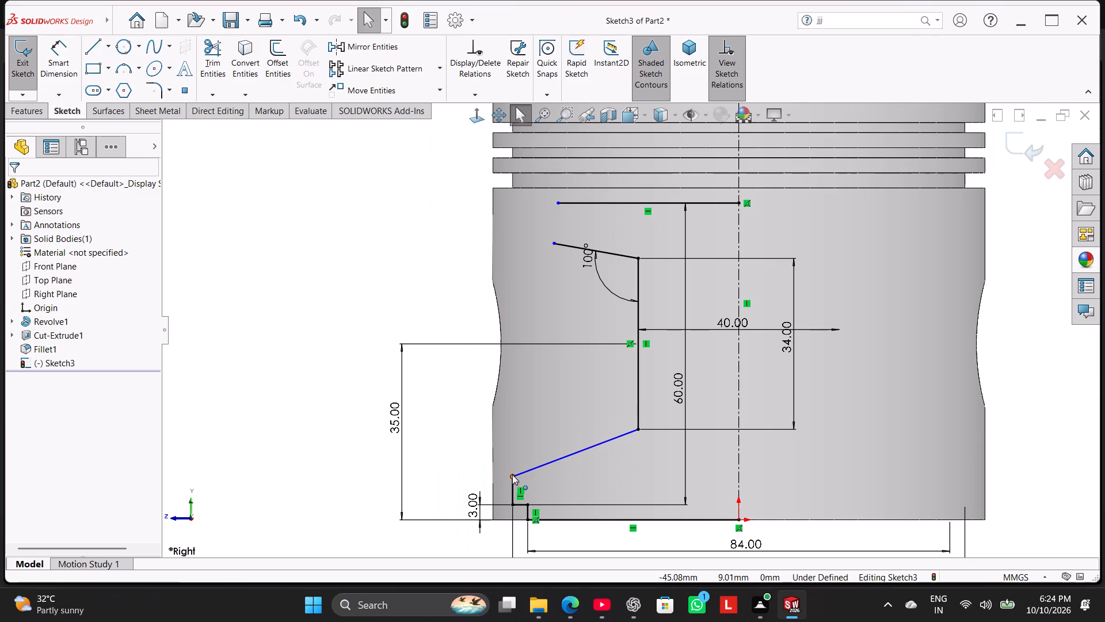
{"action": "left_click_drag", "start_coordinate": [512, 475], "coordinate": [514, 457]}
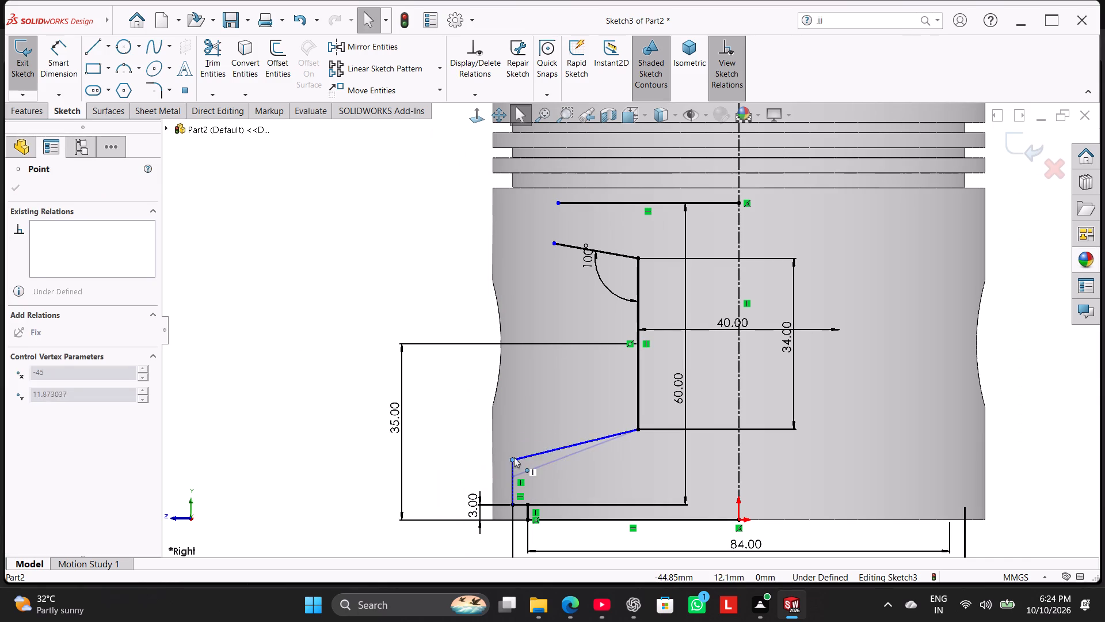
{"action": "left_click_drag", "start_coordinate": [514, 457], "coordinate": [514, 472]}
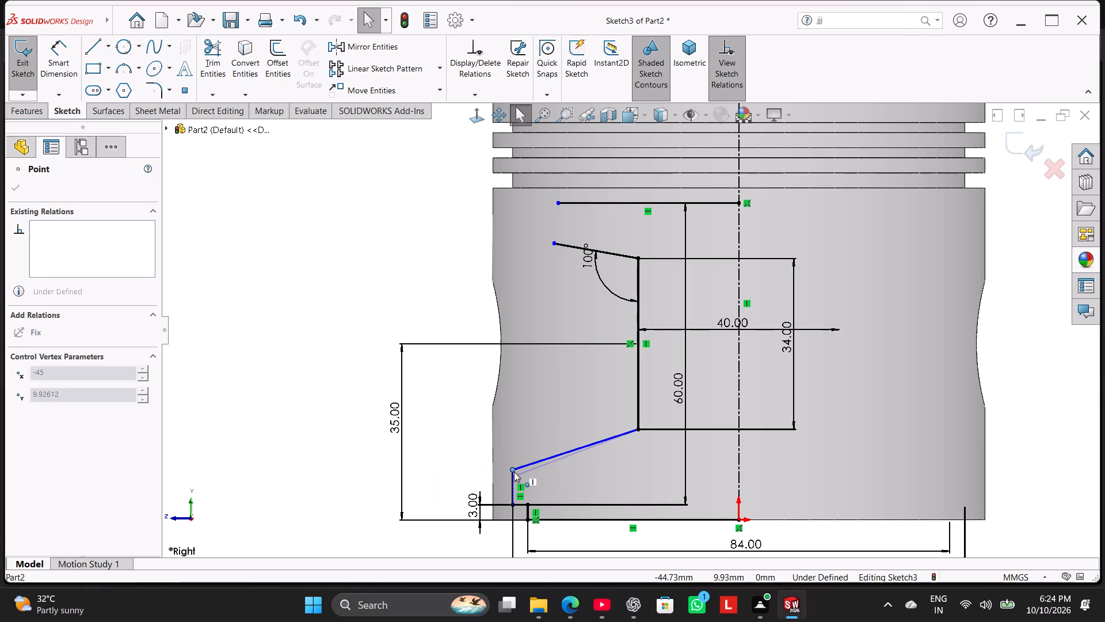
{"action": "left_click_drag", "start_coordinate": [514, 472], "coordinate": [514, 480]}
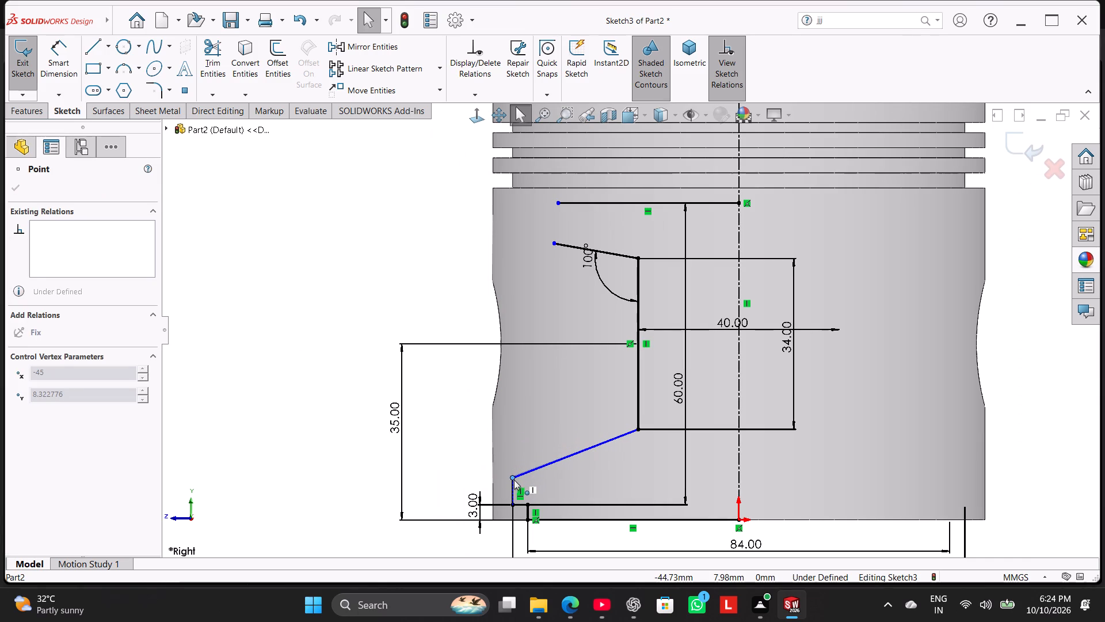
{"action": "left_click_drag", "start_coordinate": [514, 480], "coordinate": [514, 476]}
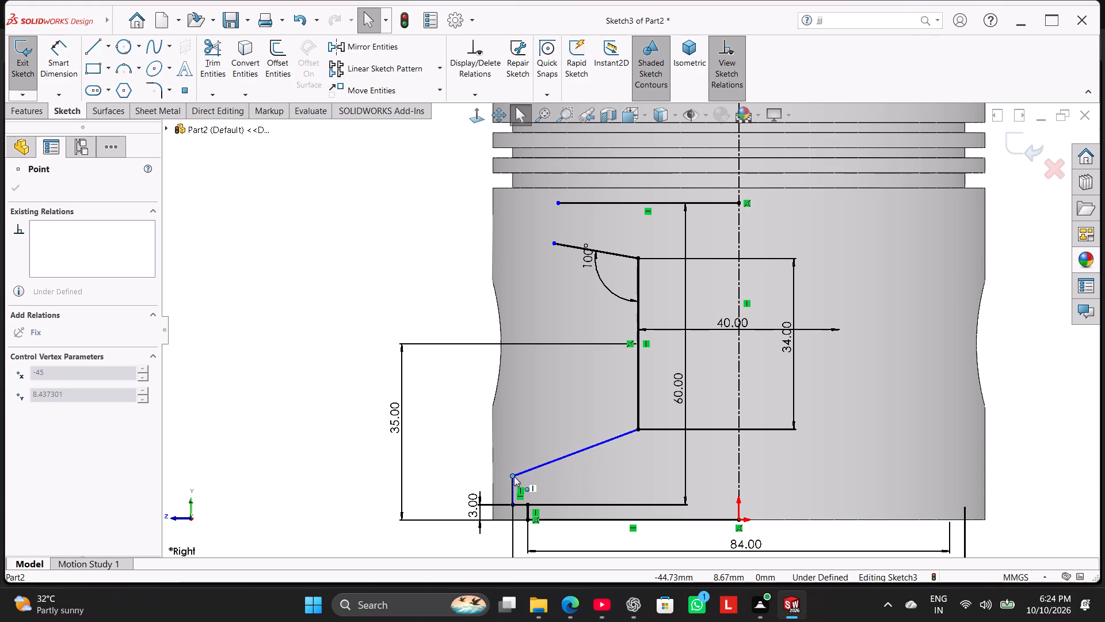
{"action": "left_click_drag", "start_coordinate": [514, 476], "coordinate": [519, 446]}
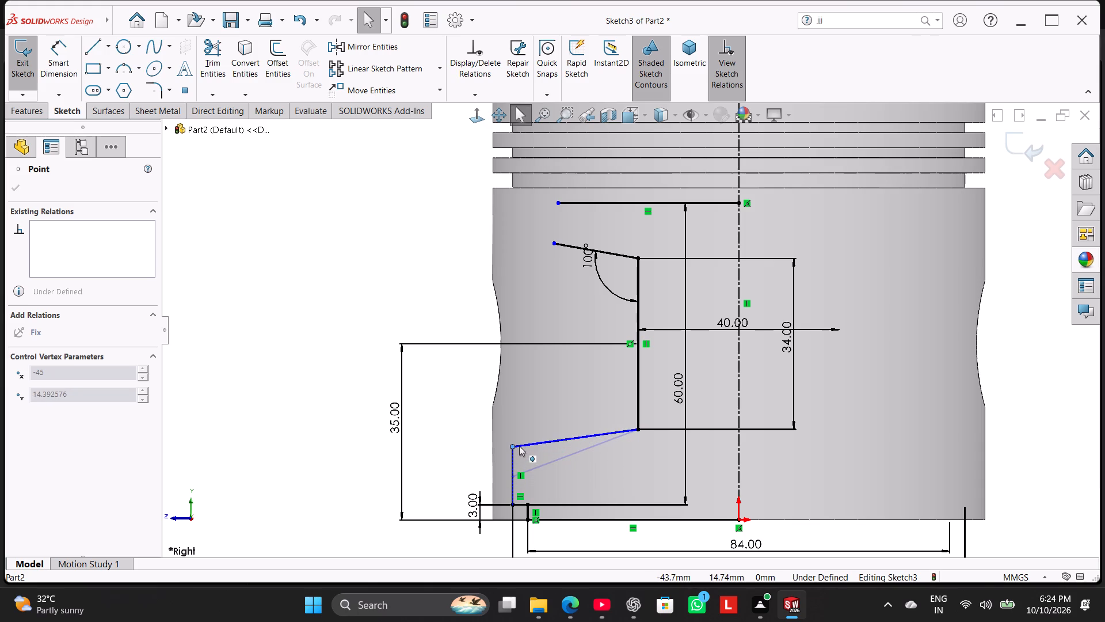
{"action": "left_click_drag", "start_coordinate": [519, 446], "coordinate": [519, 450]}
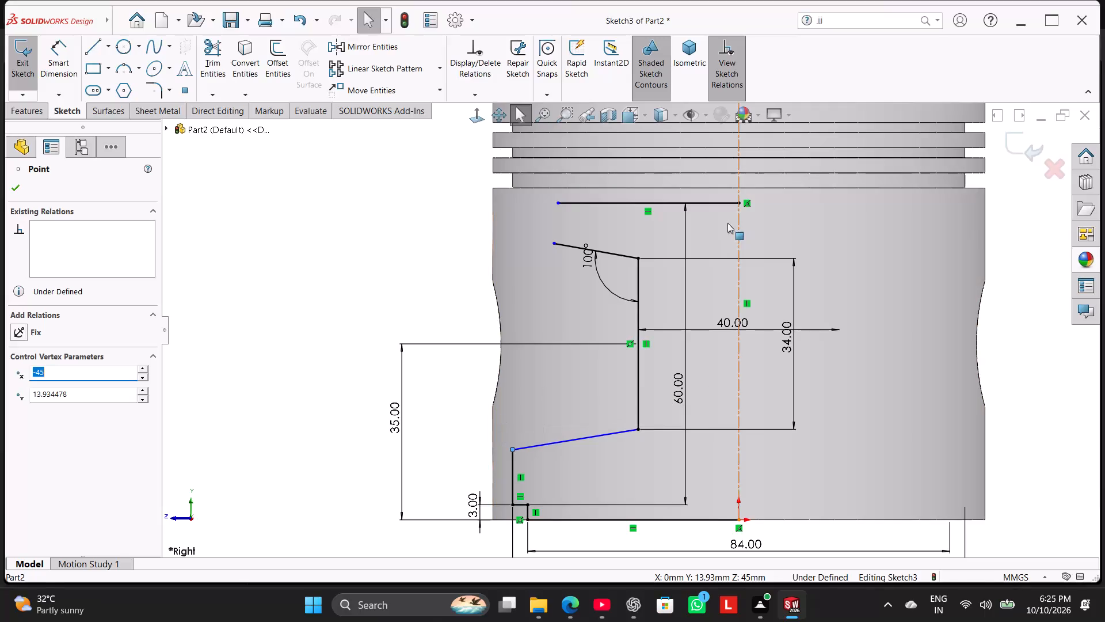
{"action": "right_click", "coordinate": [298, 257]}
{"action": "left_click", "coordinate": [258, 266]}
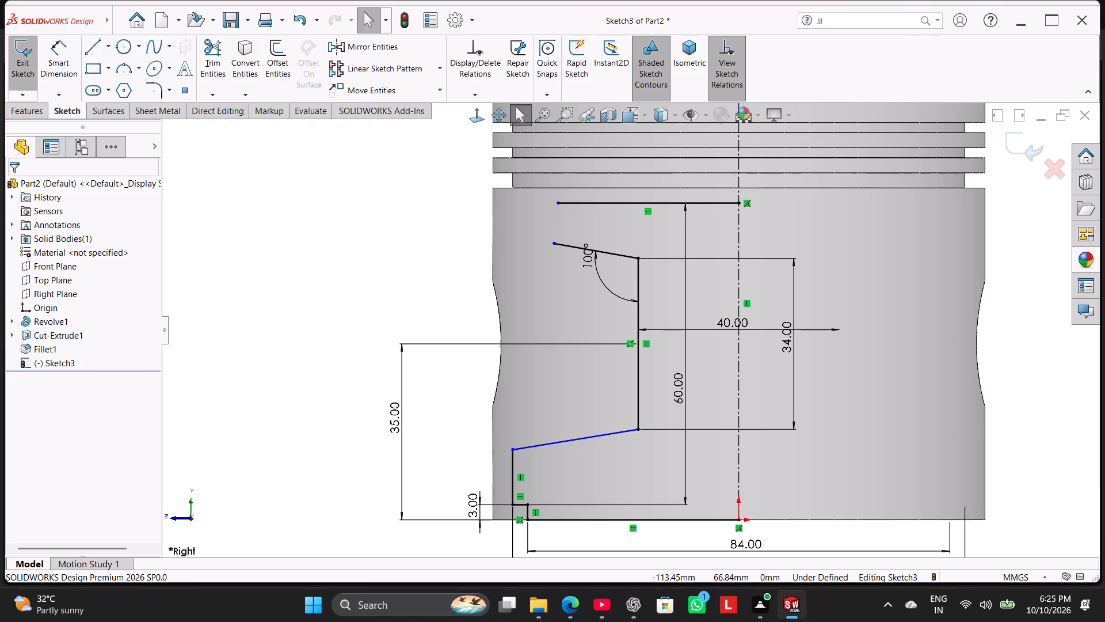
Draw a vertical line from the upper slanted line's outer endpoint up past the profile's top horizontal line.
{"action": "left_click", "coordinate": [92, 43]}
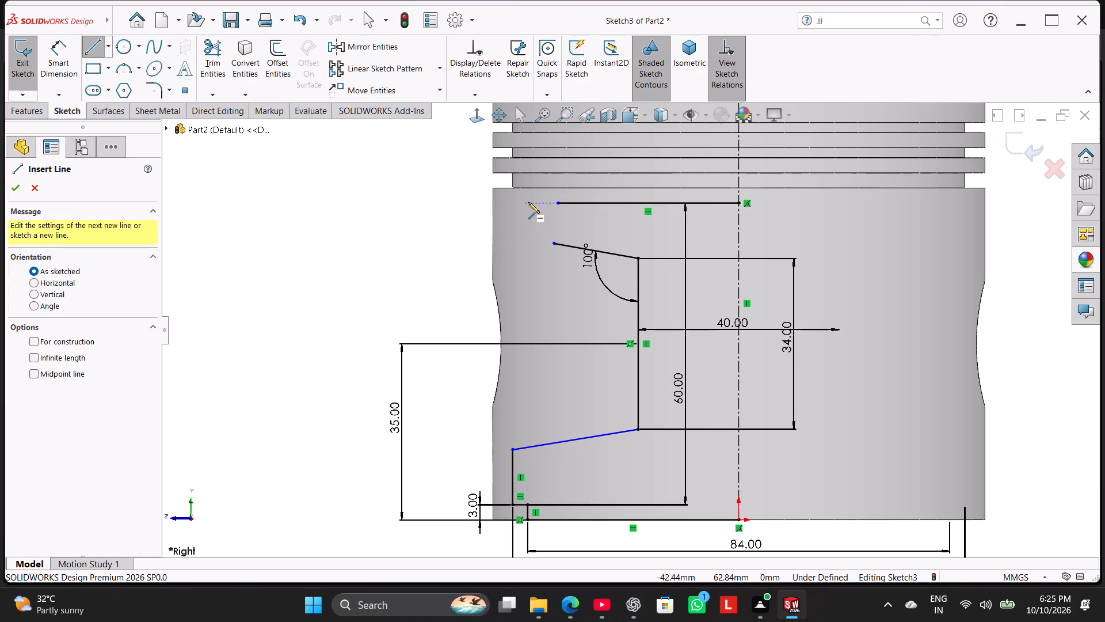
{"action": "left_click", "coordinate": [552, 244]}
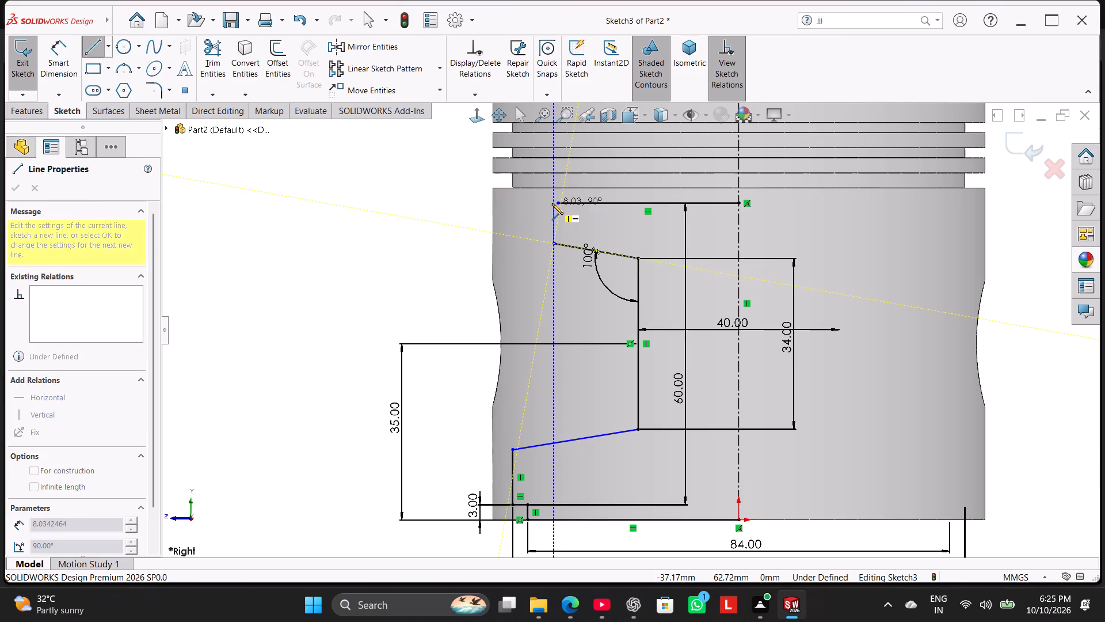
{"action": "left_click", "coordinate": [551, 194]}
{"action": "right_click_drag", "start_coordinate": [336, 211], "coordinate": [348, 211]}
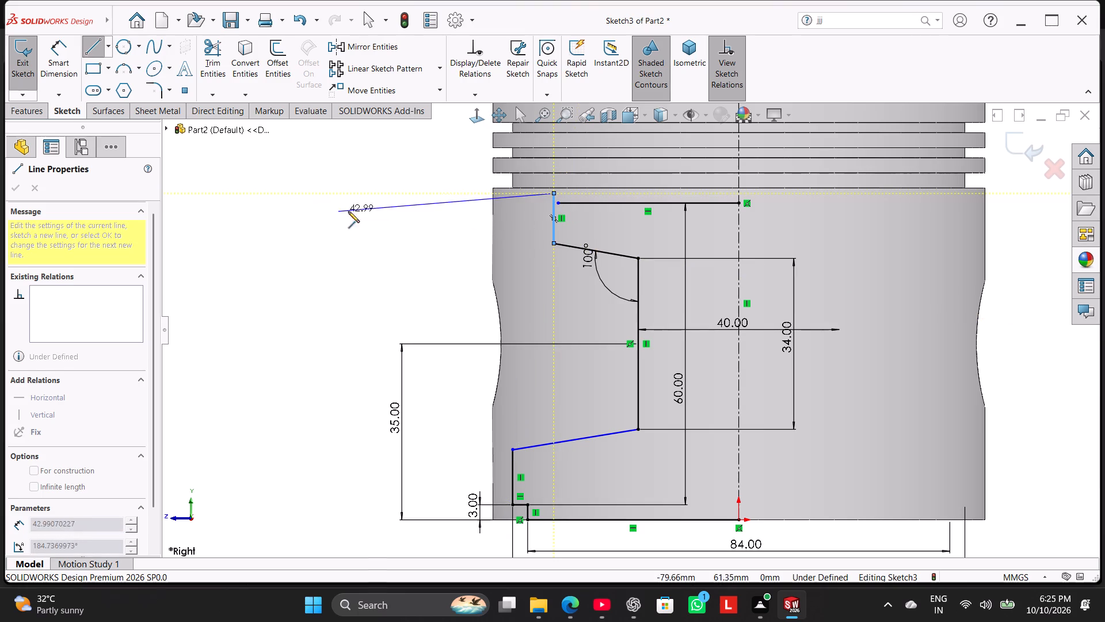
{"action": "right_click_drag", "start_coordinate": [348, 211], "coordinate": [353, 213]}
{"action": "right_click", "coordinate": [387, 220]}
{"action": "left_click", "coordinate": [408, 230]}
Attach the open outer end of the top horizontal line to the new vertical line.
{"action": "scroll", "coordinate": [578, 231], "scroll_direction": "down", "scroll_amount": 4}
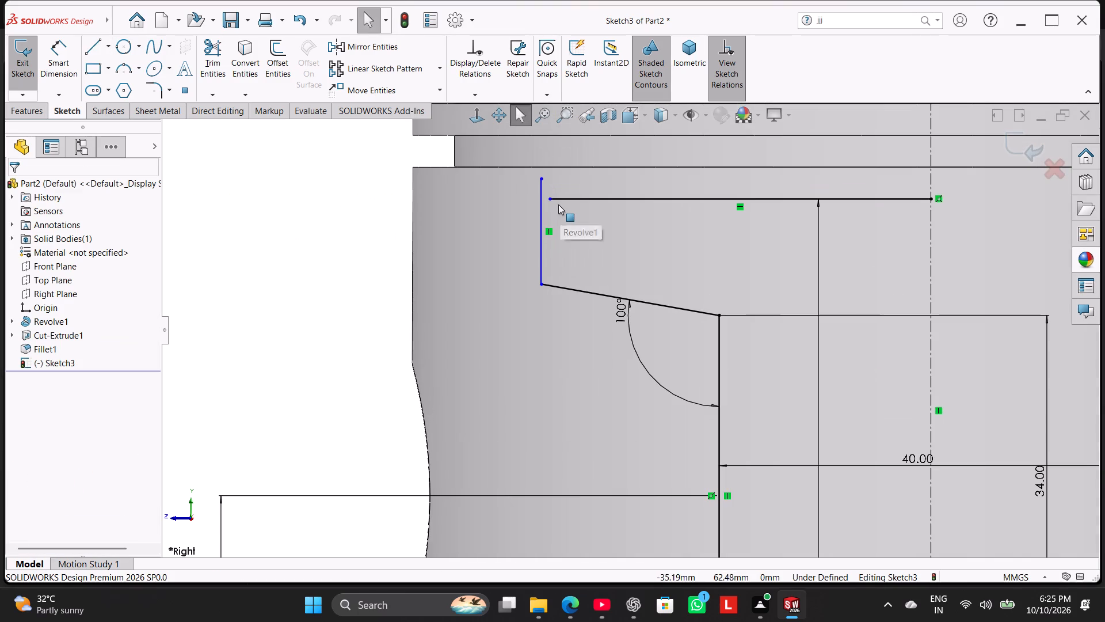
{"action": "left_click_drag", "start_coordinate": [550, 198], "coordinate": [548, 198]}
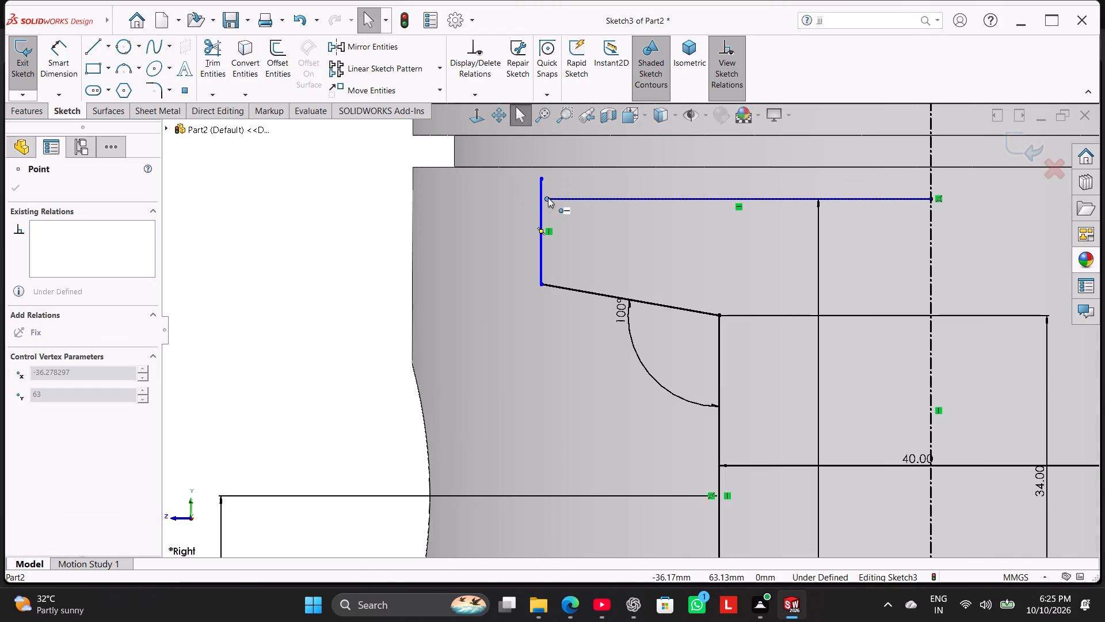
{"action": "left_click_drag", "start_coordinate": [548, 198], "coordinate": [541, 198]}
{"action": "right_click", "coordinate": [322, 214]}
{"action": "left_click", "coordinate": [277, 245]}
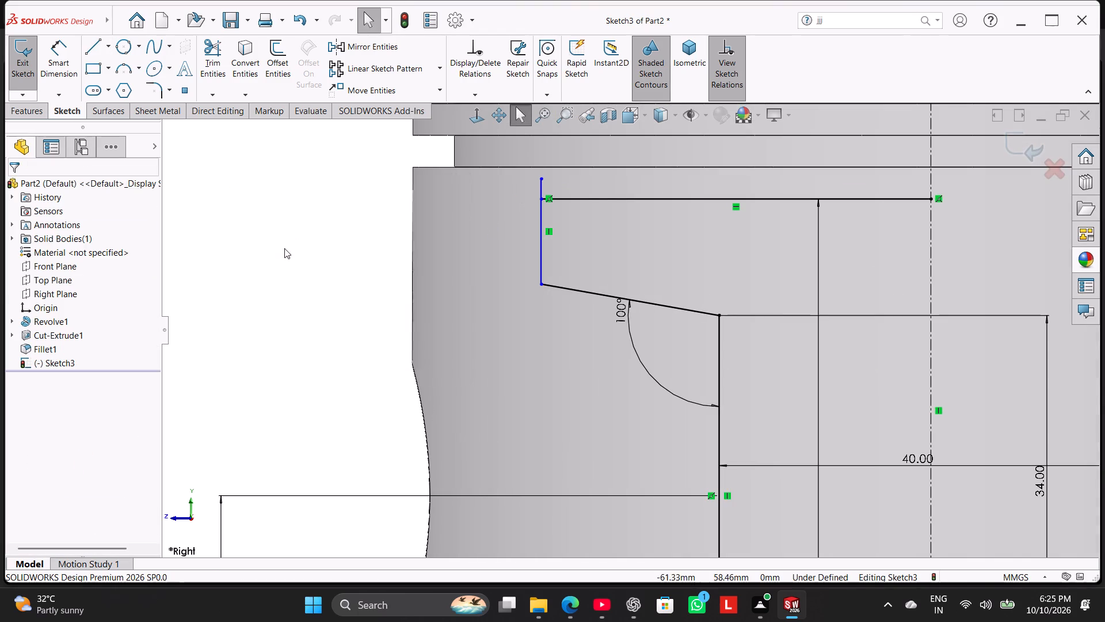
Trim off the part of the short vertical line that extends above the top horizontal line.
{"action": "left_click", "coordinate": [212, 55]}
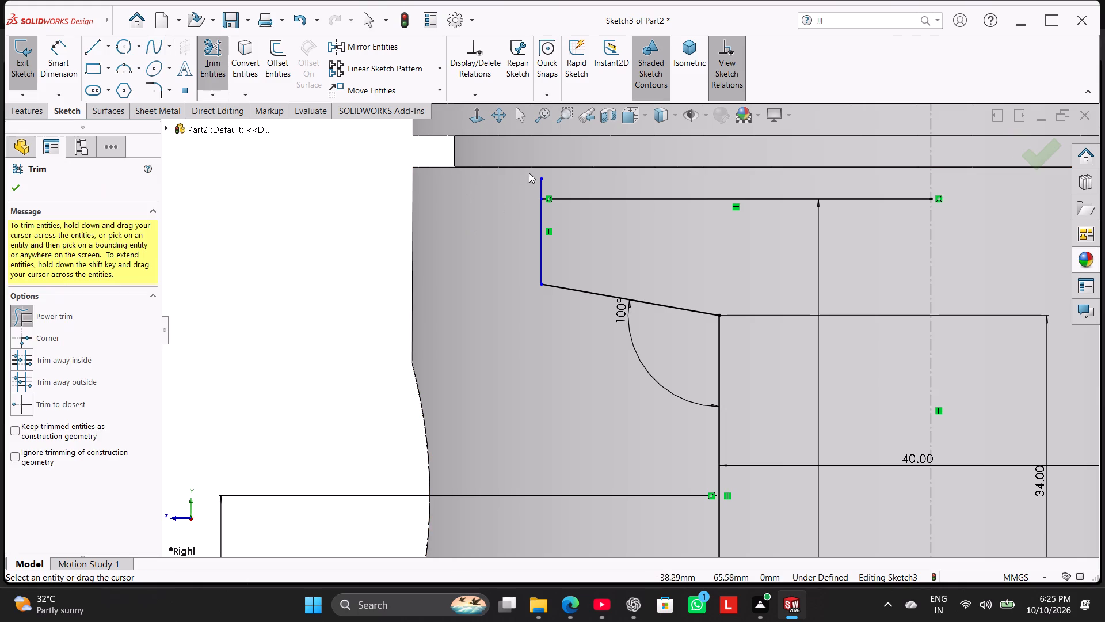
{"action": "left_click_drag", "start_coordinate": [557, 179], "coordinate": [479, 206]}
{"action": "right_click", "coordinate": [252, 209]}
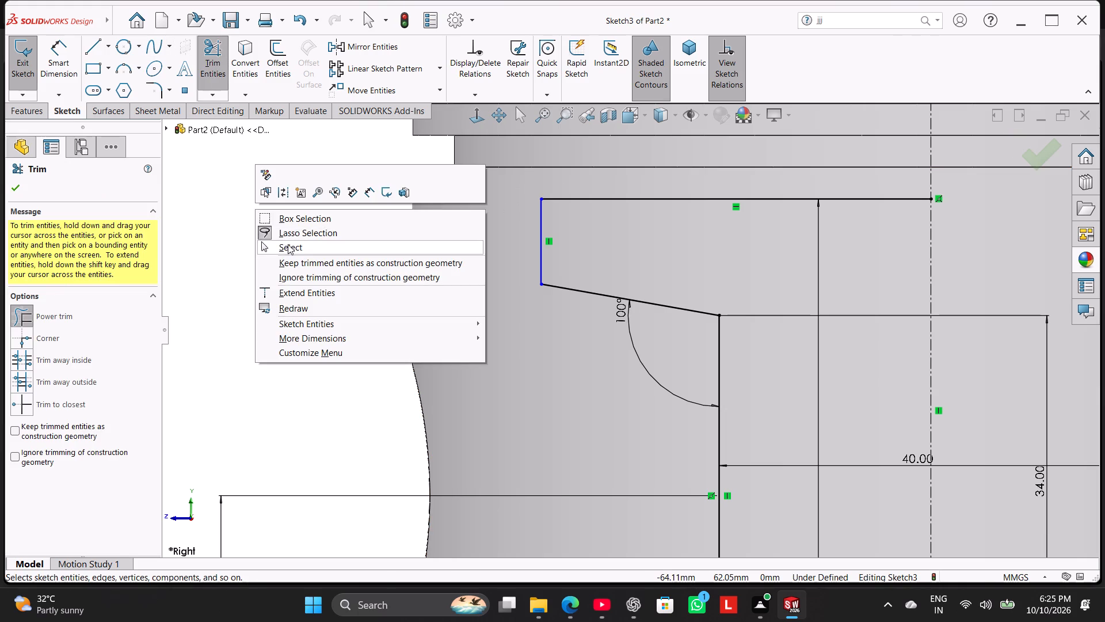
{"action": "left_click", "coordinate": [289, 246]}
Dimension the short upper vertical line across the centerline with a diameter of 78 mm.
{"action": "scroll", "coordinate": [669, 215], "scroll_direction": "up", "scroll_amount": 4}
{"action": "left_click", "coordinate": [56, 65]}
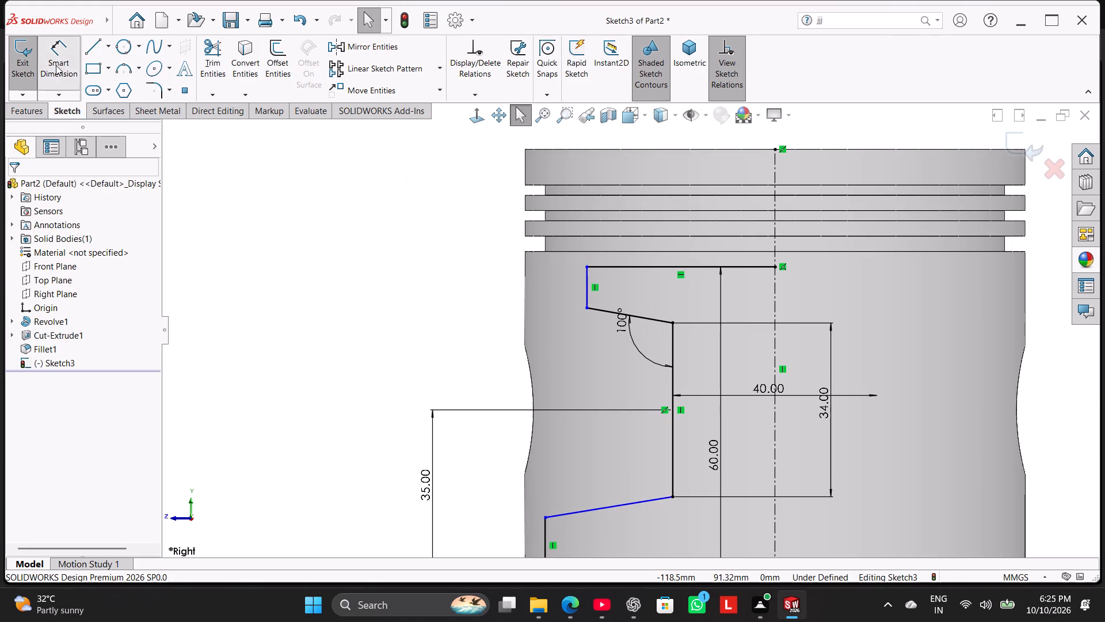
{"action": "left_click", "coordinate": [585, 279]}
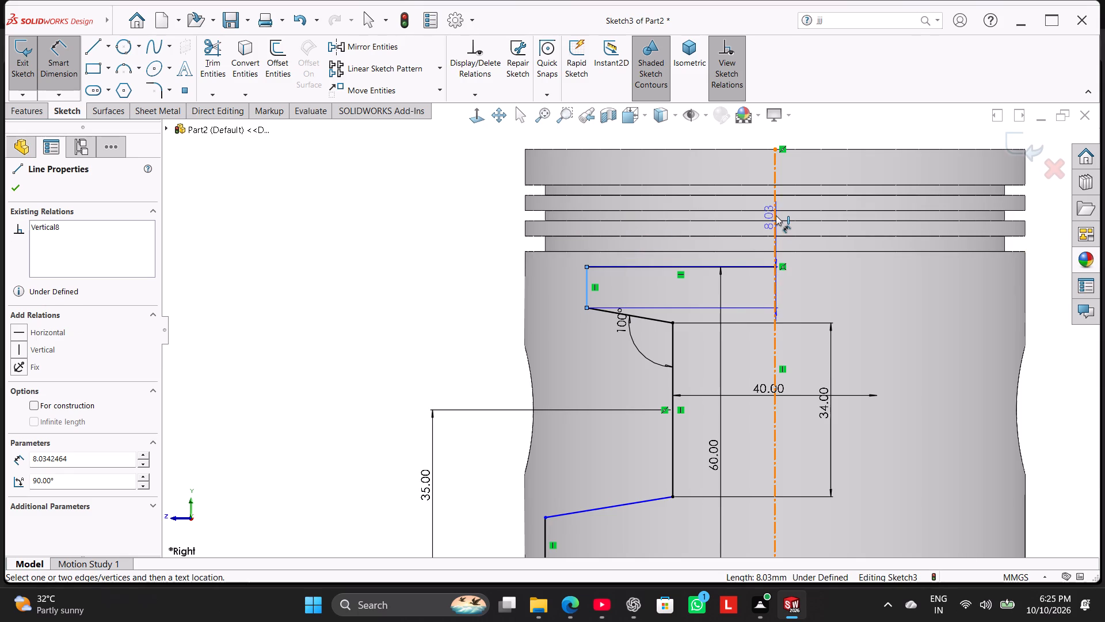
{"action": "left_click", "coordinate": [776, 215]}
{"action": "left_click", "coordinate": [782, 209]}
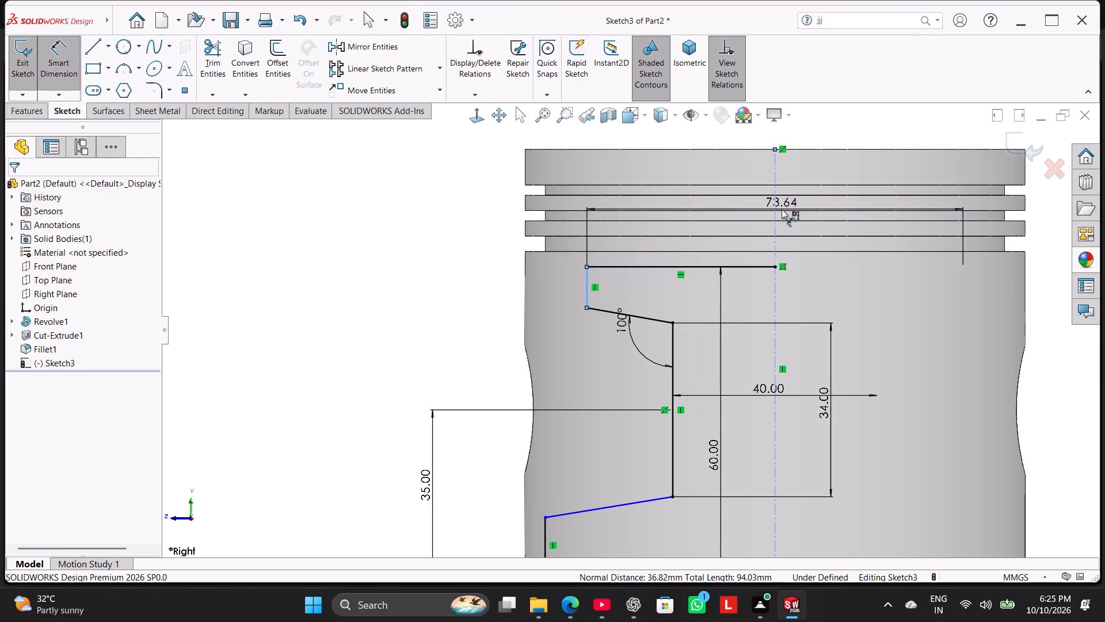
{"action": "type", "text": "78"}
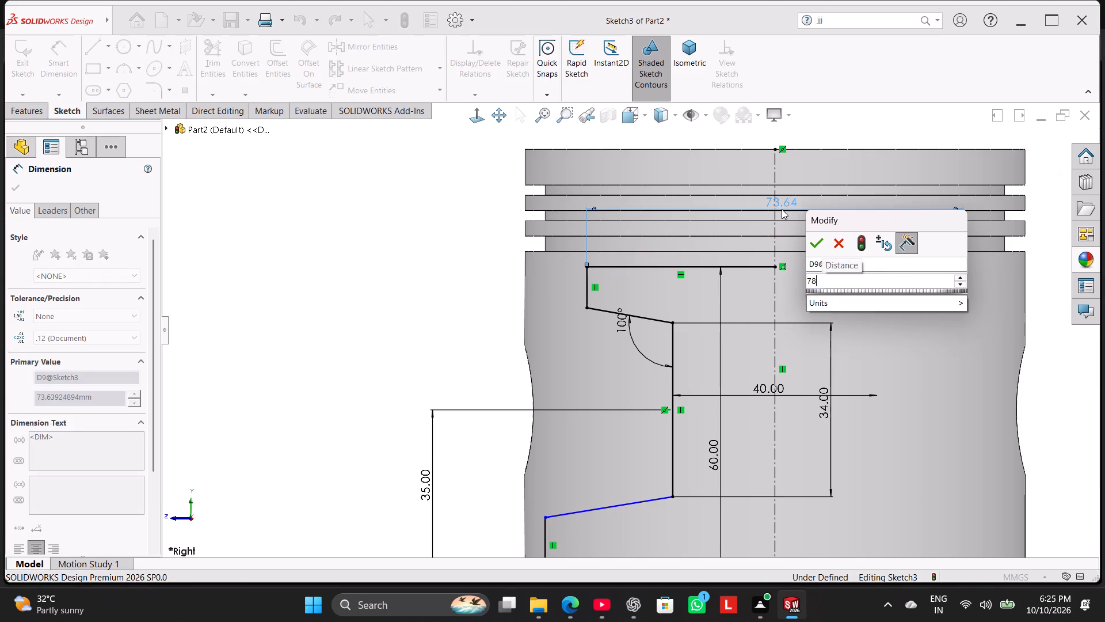
{"action": "key", "text": "Return"}
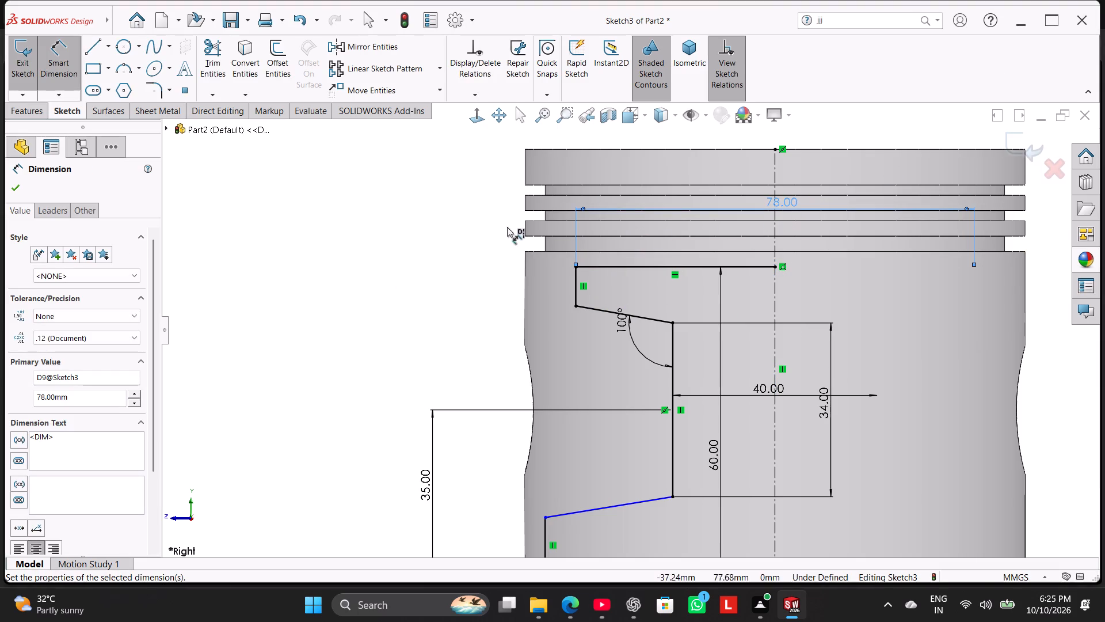
{"action": "right_click", "coordinate": [326, 294]}
{"action": "left_click", "coordinate": [376, 334]}
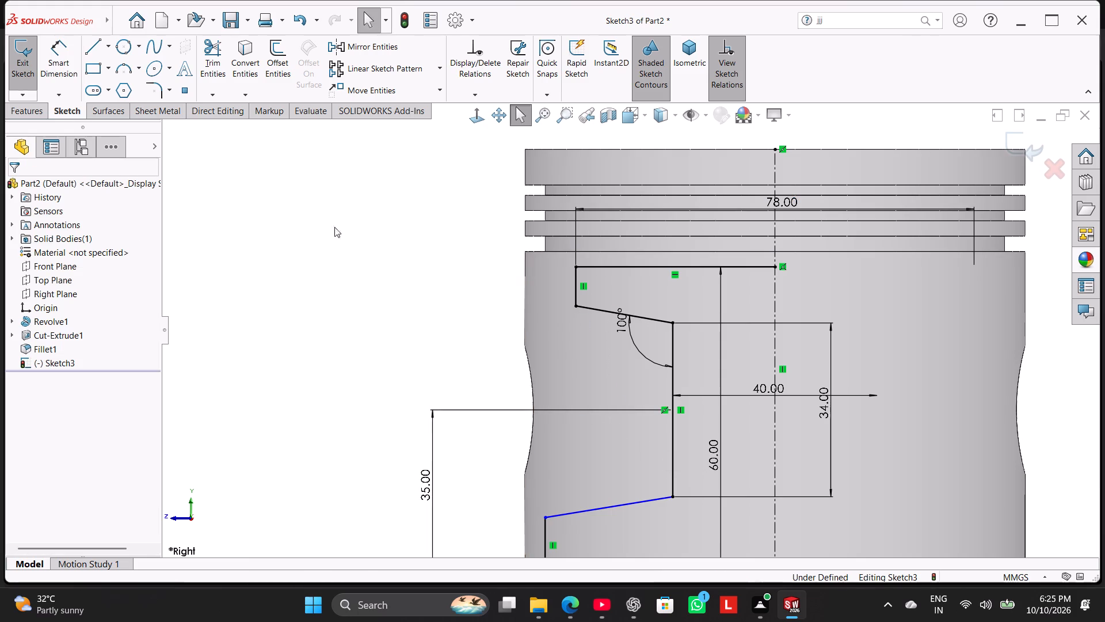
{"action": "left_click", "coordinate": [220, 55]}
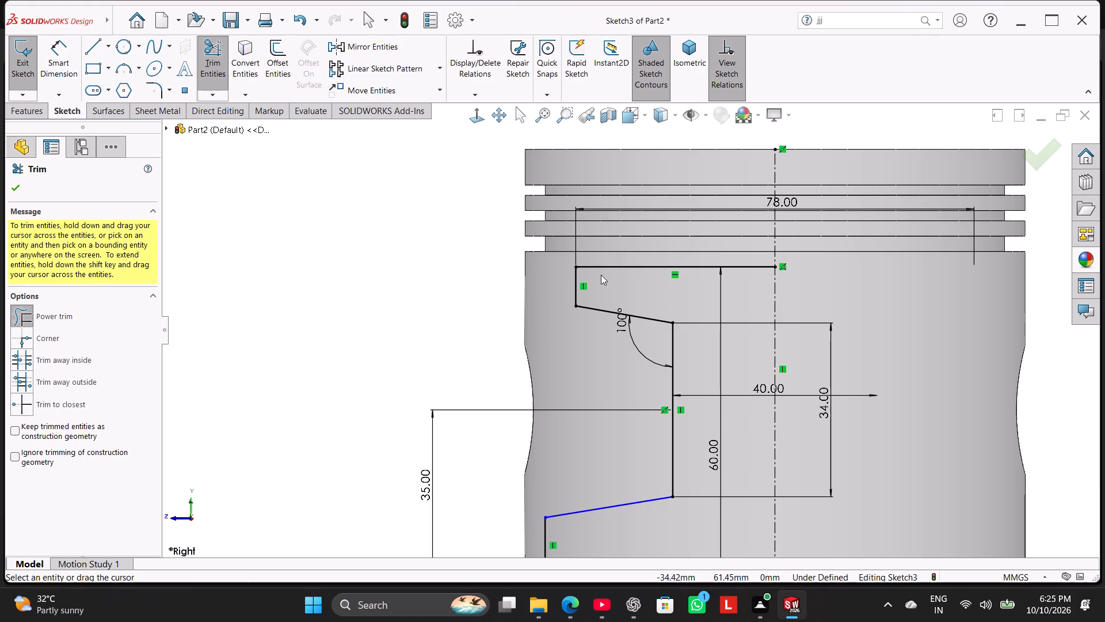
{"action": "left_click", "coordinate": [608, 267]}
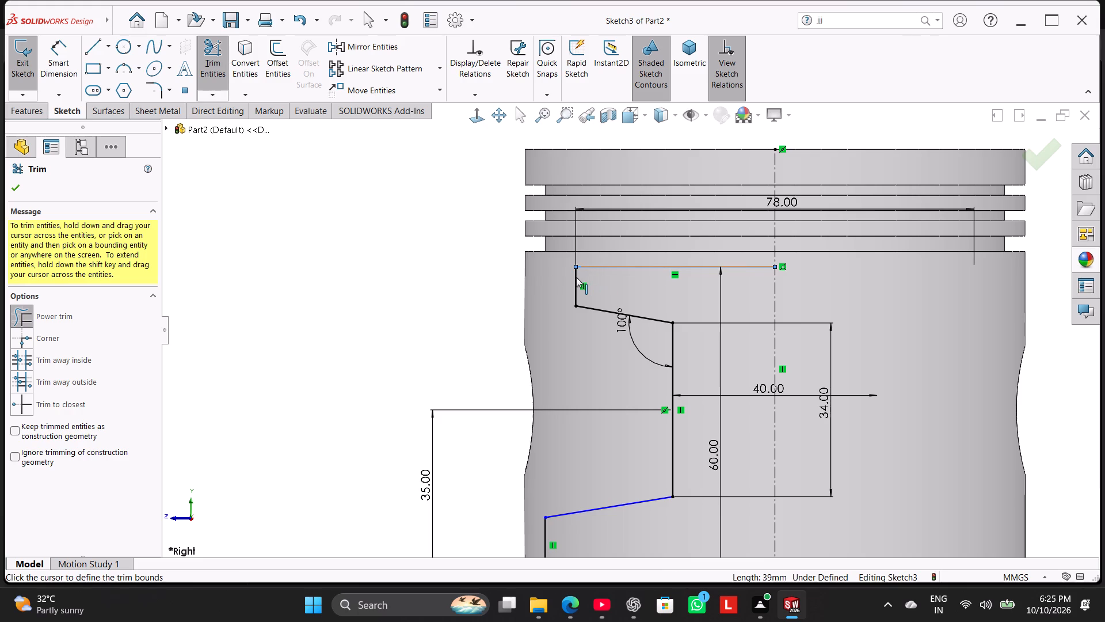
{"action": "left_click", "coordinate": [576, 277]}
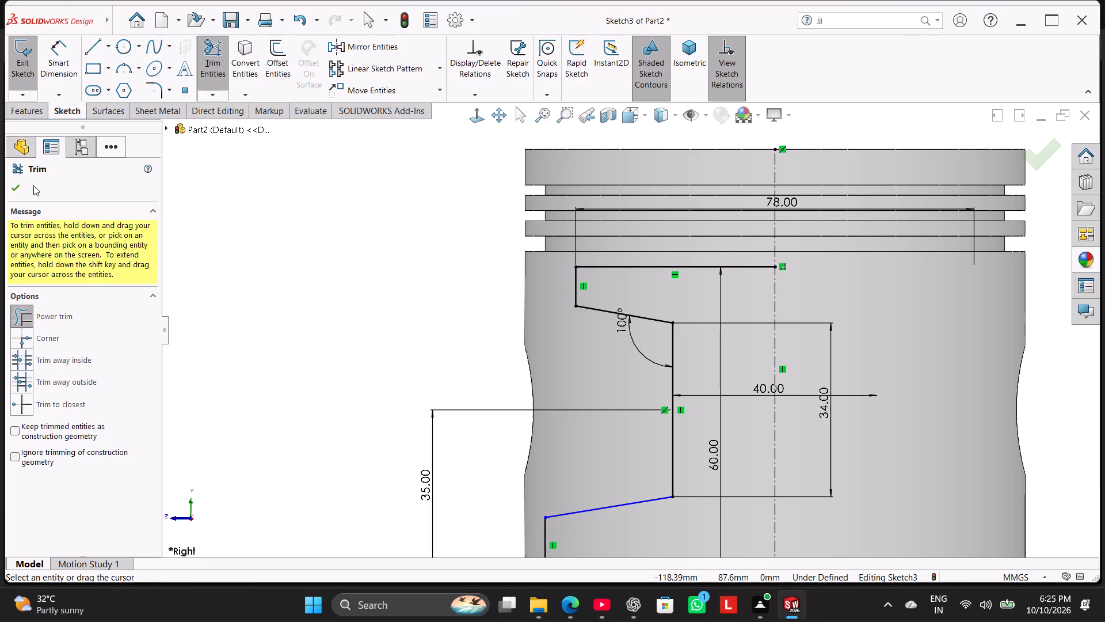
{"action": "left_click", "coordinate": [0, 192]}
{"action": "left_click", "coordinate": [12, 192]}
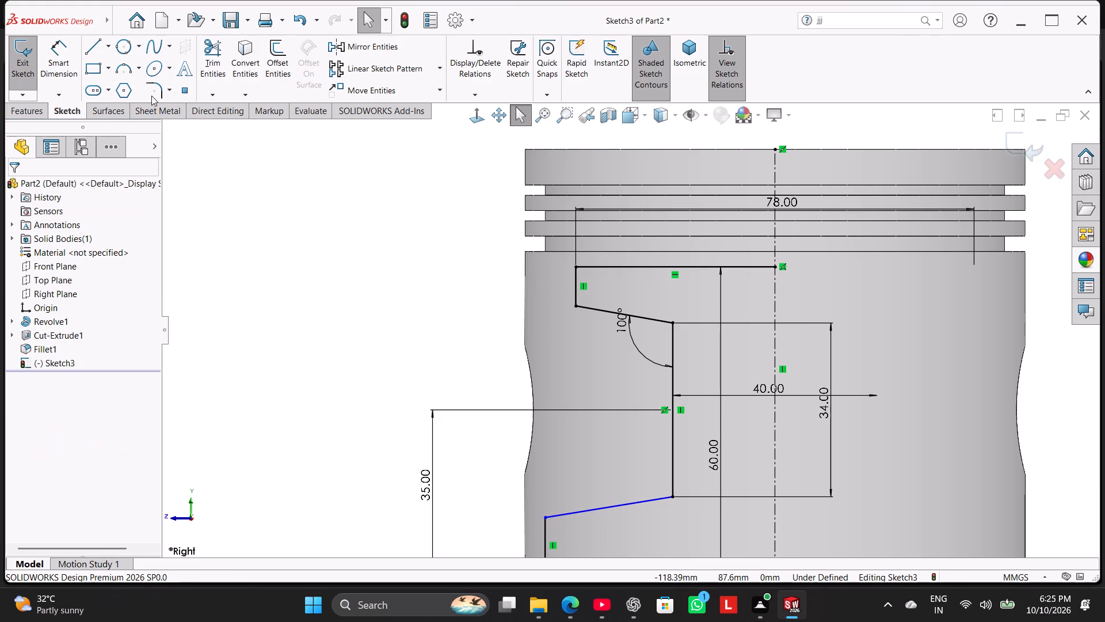
Add a 3 mm sketch fillet between the top horizontal line and the short upper vertical line.
{"action": "left_click", "coordinate": [152, 95]}
{"action": "scroll", "coordinate": [535, 291], "scroll_direction": "down", "scroll_amount": 3}
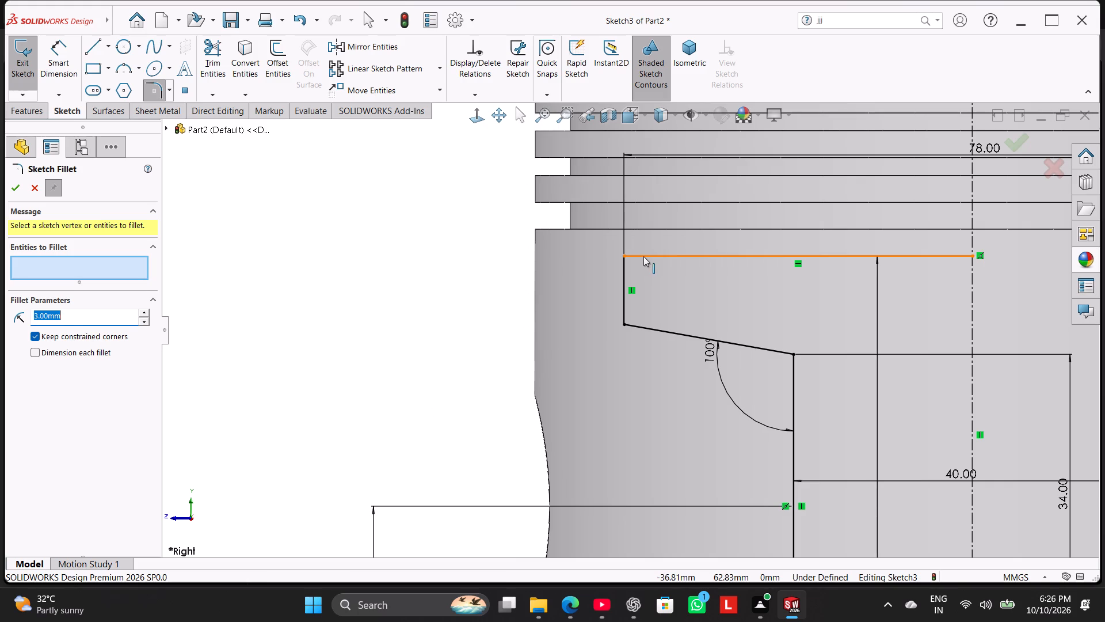
{"action": "left_click", "coordinate": [643, 256]}
{"action": "left_click", "coordinate": [626, 272]}
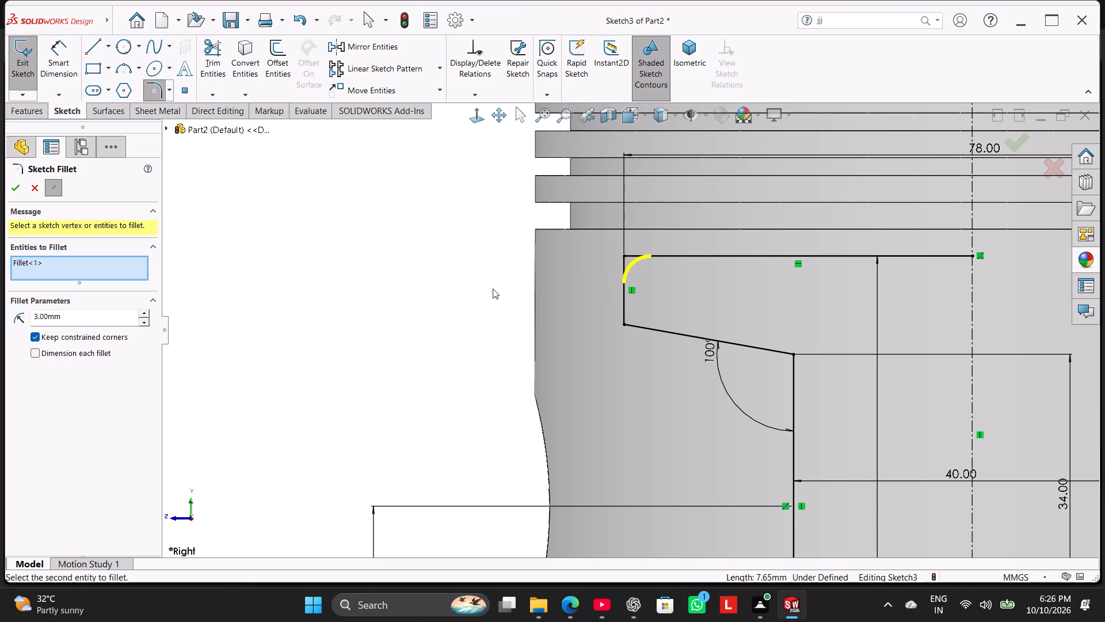
{"action": "left_click", "coordinate": [18, 188]}
{"action": "left_click", "coordinate": [325, 287]}
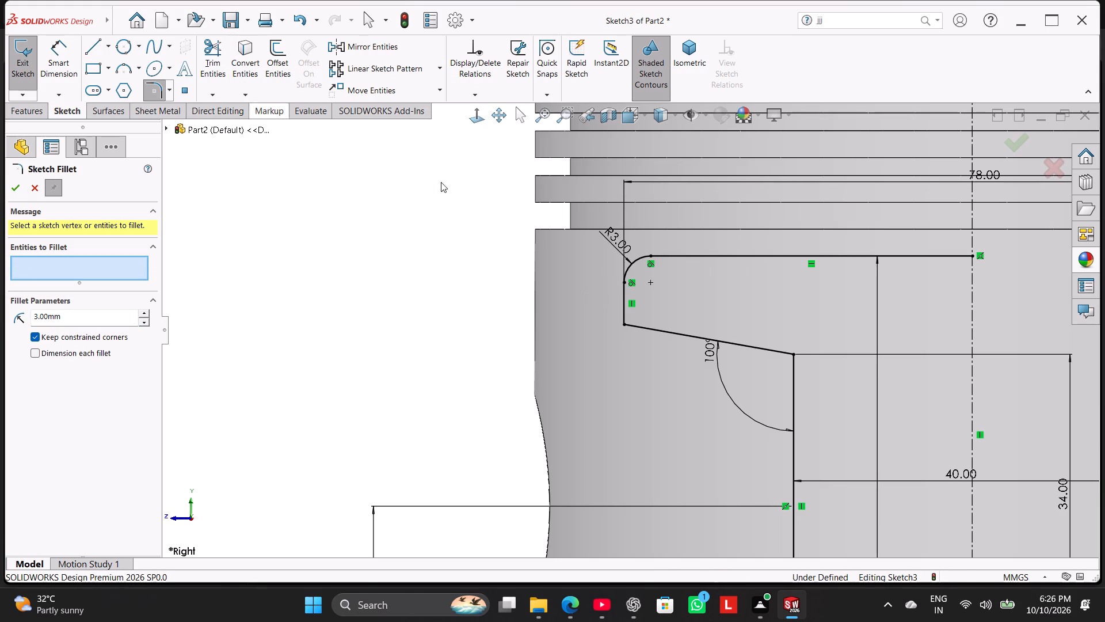
Add a 4 mm sketch fillet between the short upper vertical line and the upper slanted line.
{"action": "left_click", "coordinate": [662, 331]}
{"action": "left_click", "coordinate": [625, 304]}
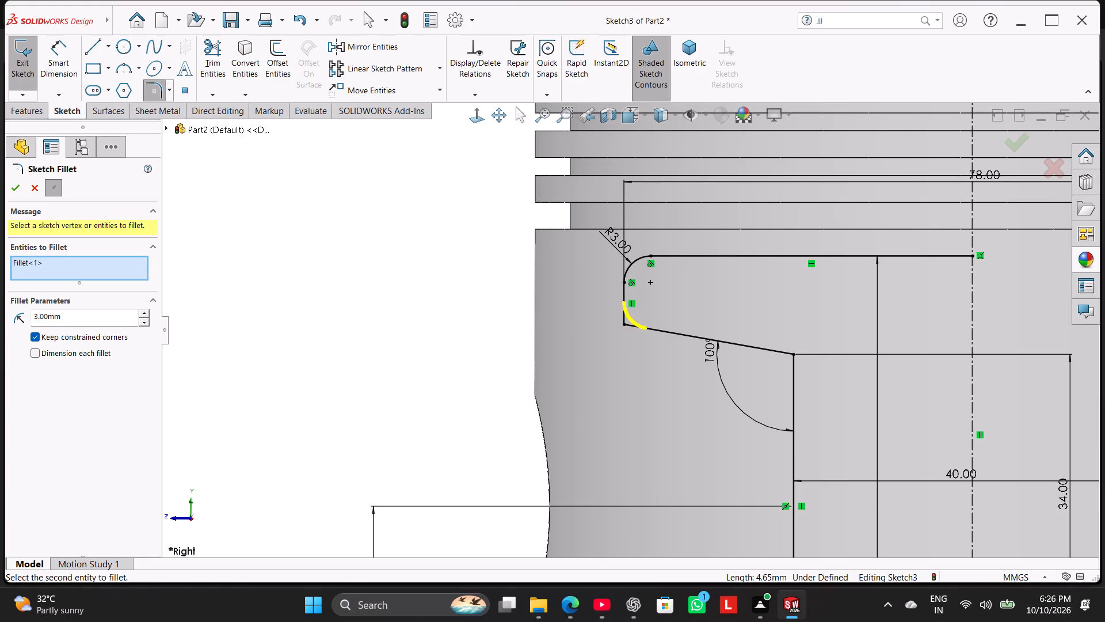
{"action": "double_click", "coordinate": [74, 318]}
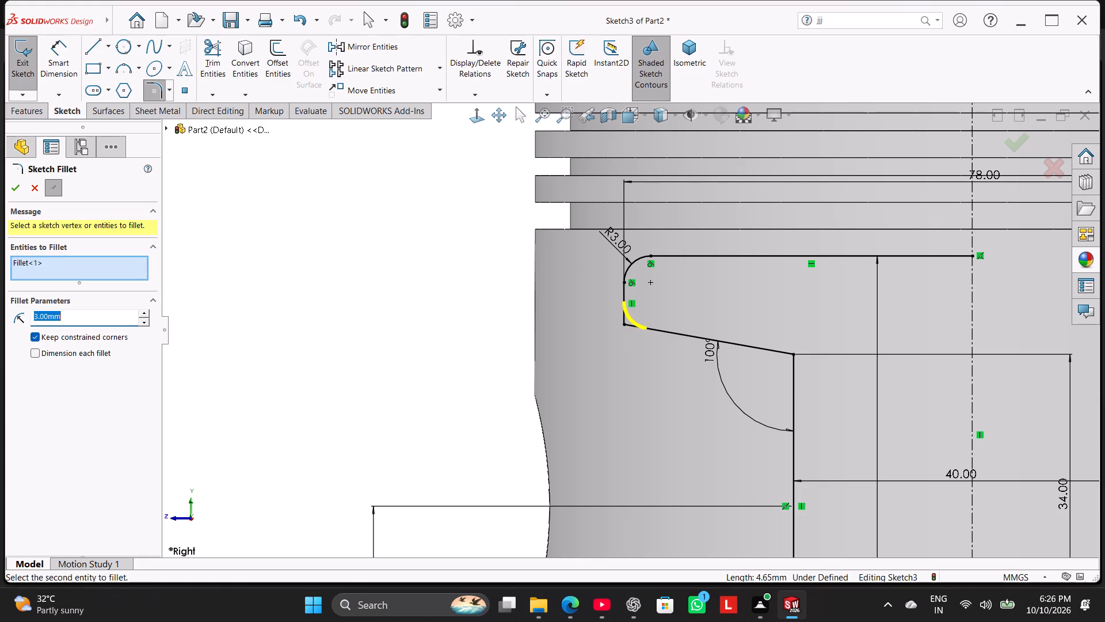
{"action": "key", "text": "4"}
{"action": "key", "text": "Return"}
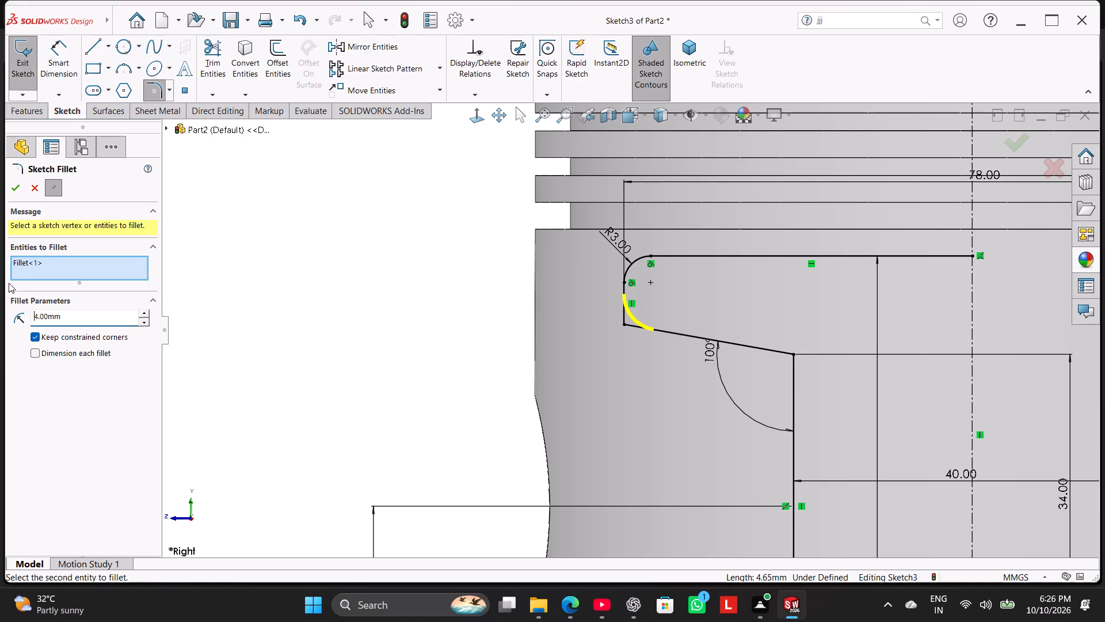
{"action": "left_click", "coordinate": [18, 187]}
{"action": "left_click", "coordinate": [330, 274]}
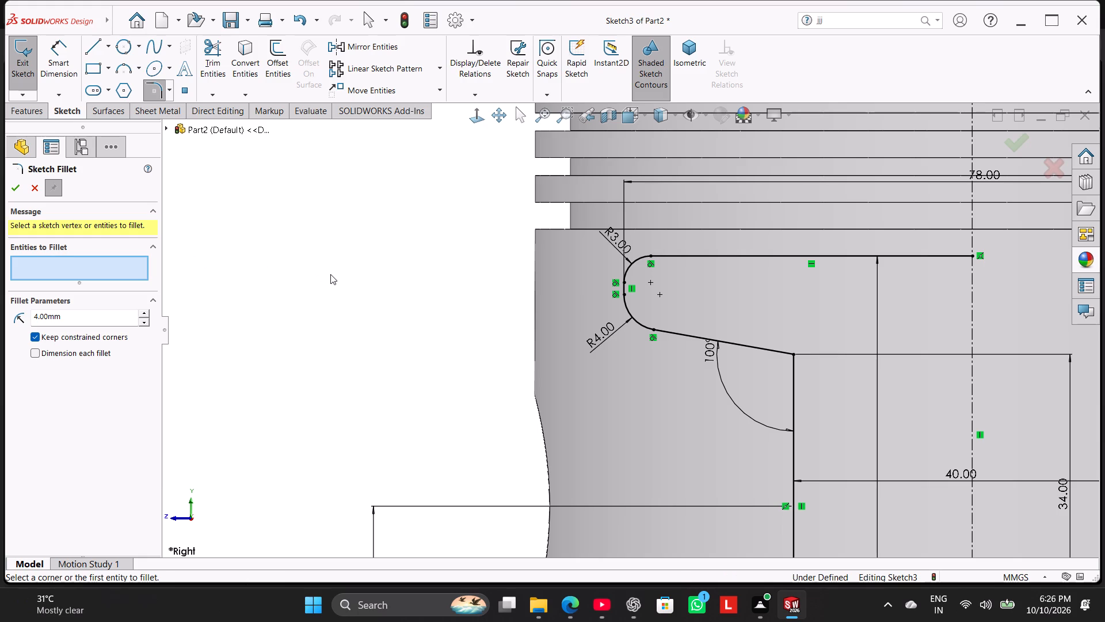
Add a 3 mm sketch fillet between the lower slanted line and the outer vertical line below it.
{"action": "scroll", "coordinate": [737, 271], "scroll_direction": "up", "scroll_amount": 3}
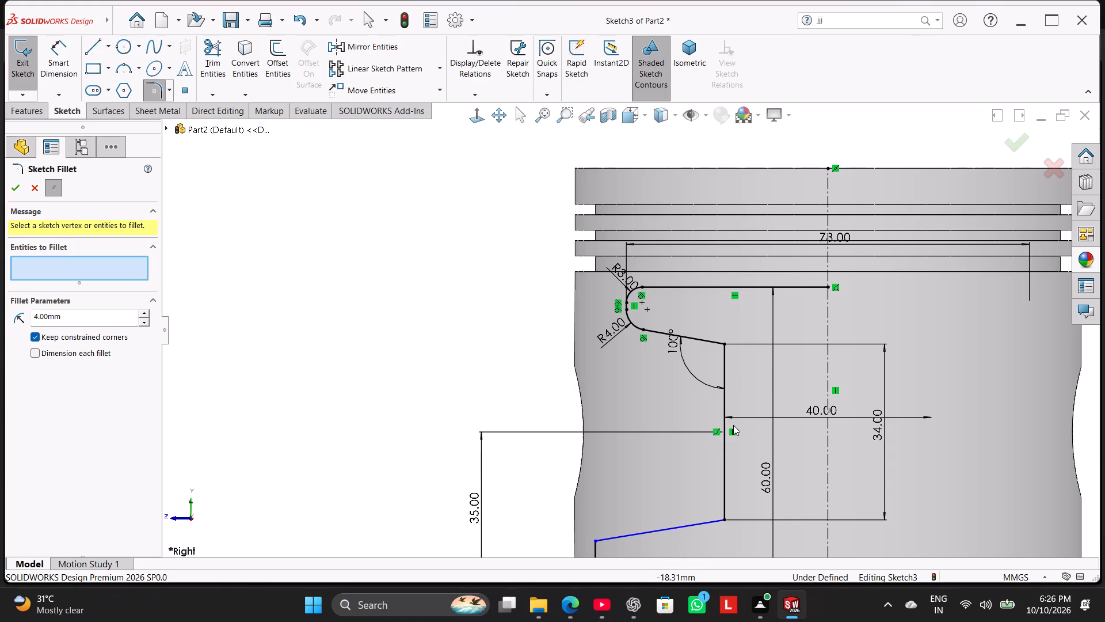
{"action": "left_click_drag", "start_coordinate": [733, 425], "coordinate": [750, 468]}
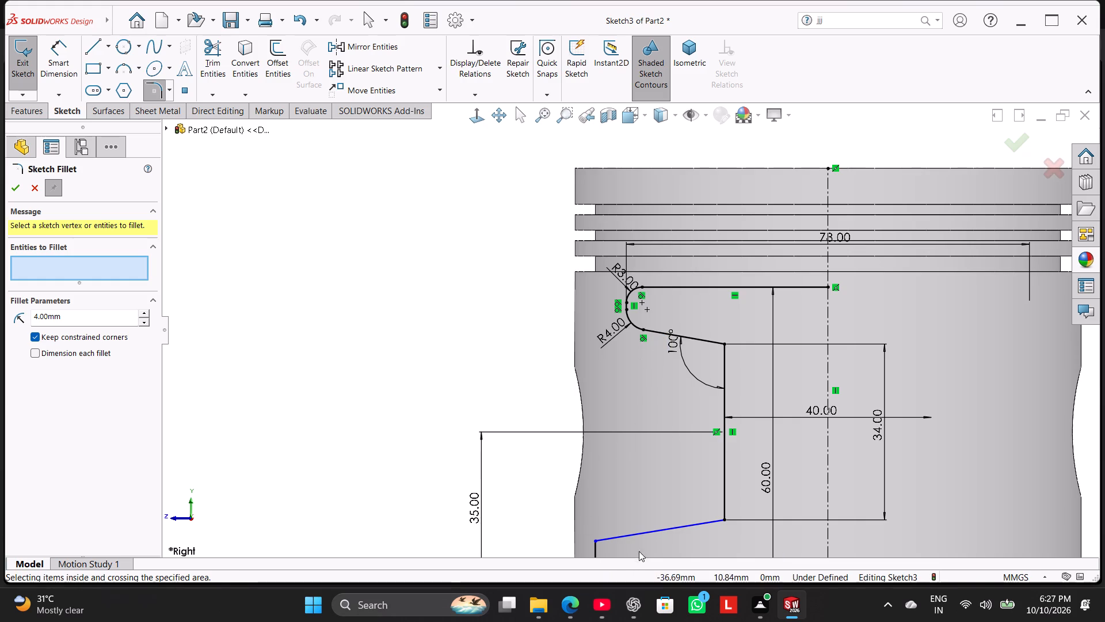
{"action": "scroll", "coordinate": [639, 542], "scroll_direction": "up", "scroll_amount": 2}
{"action": "scroll", "coordinate": [635, 510], "scroll_direction": "down", "scroll_amount": 3}
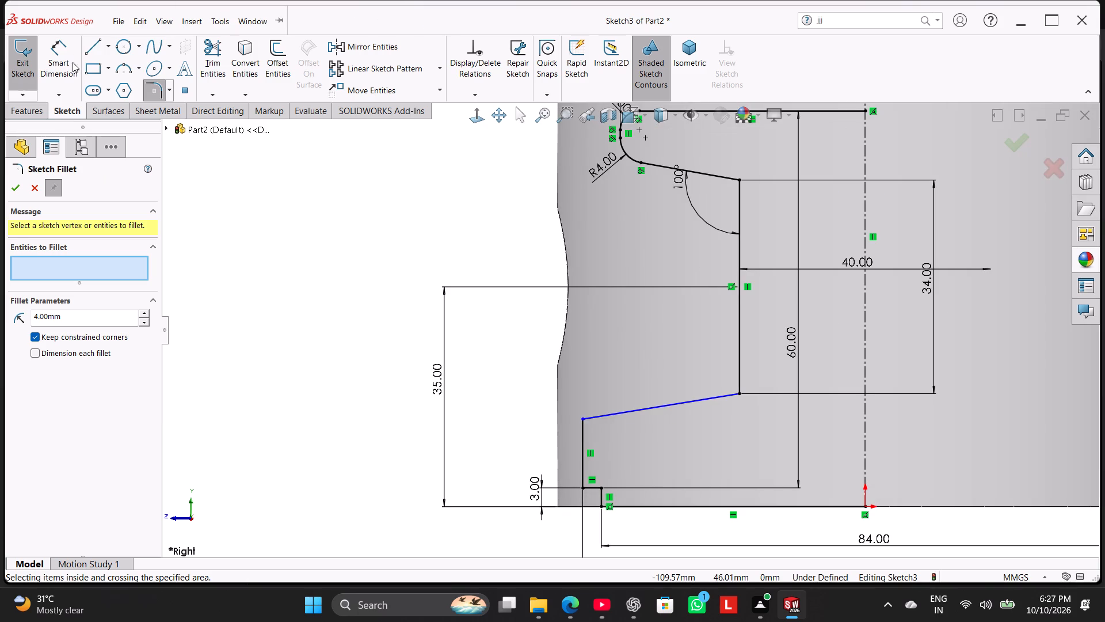
{"action": "left_click", "coordinate": [632, 410]}
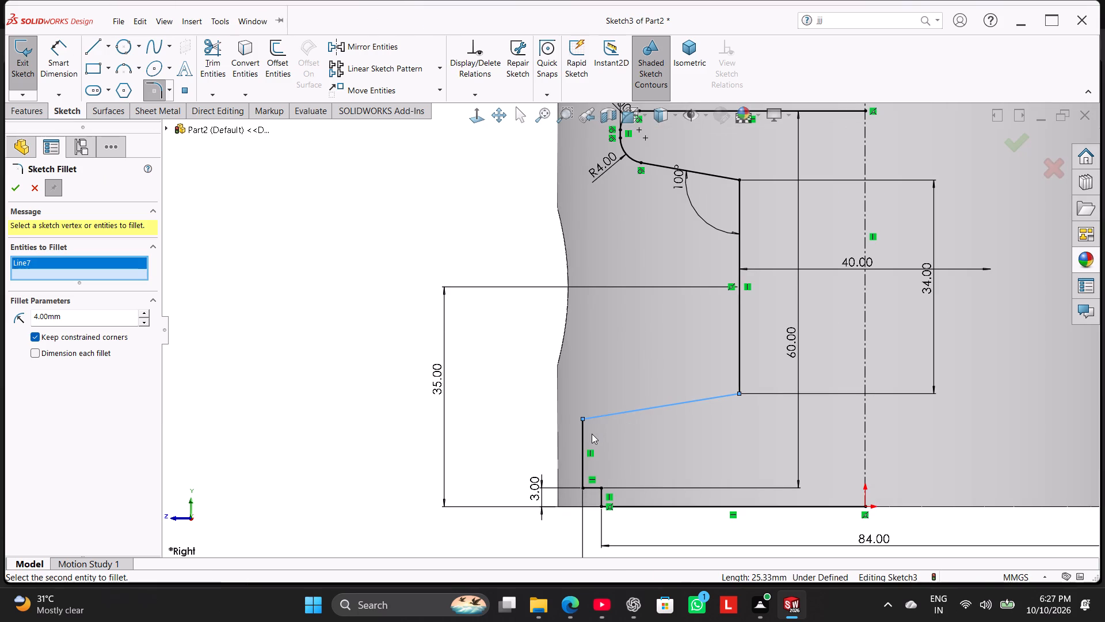
{"action": "left_click", "coordinate": [584, 435]}
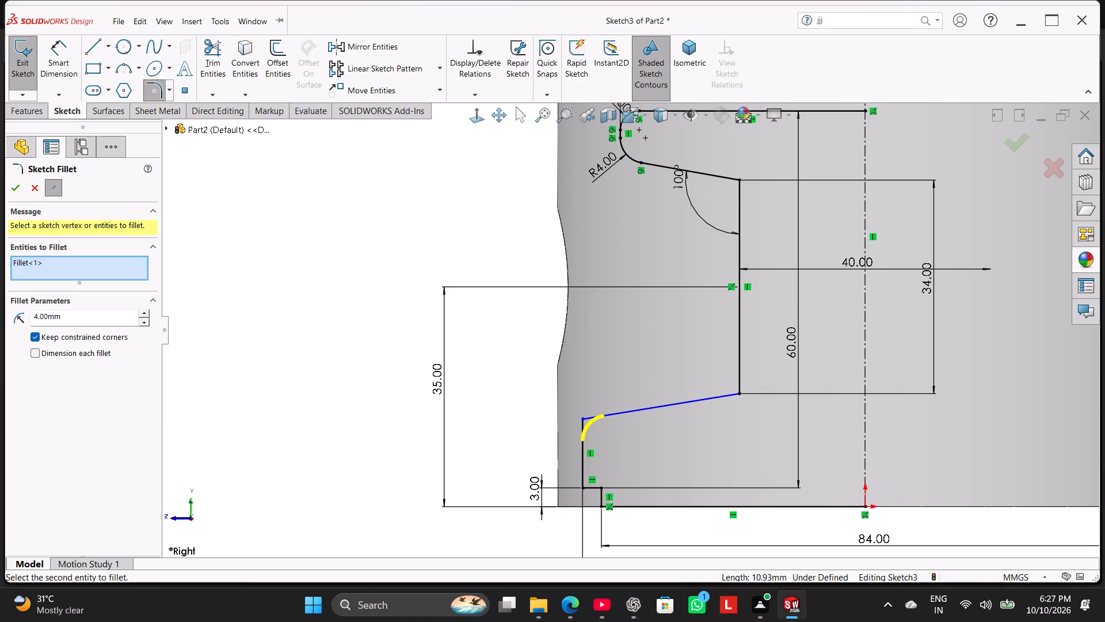
{"action": "double_click", "coordinate": [73, 323]}
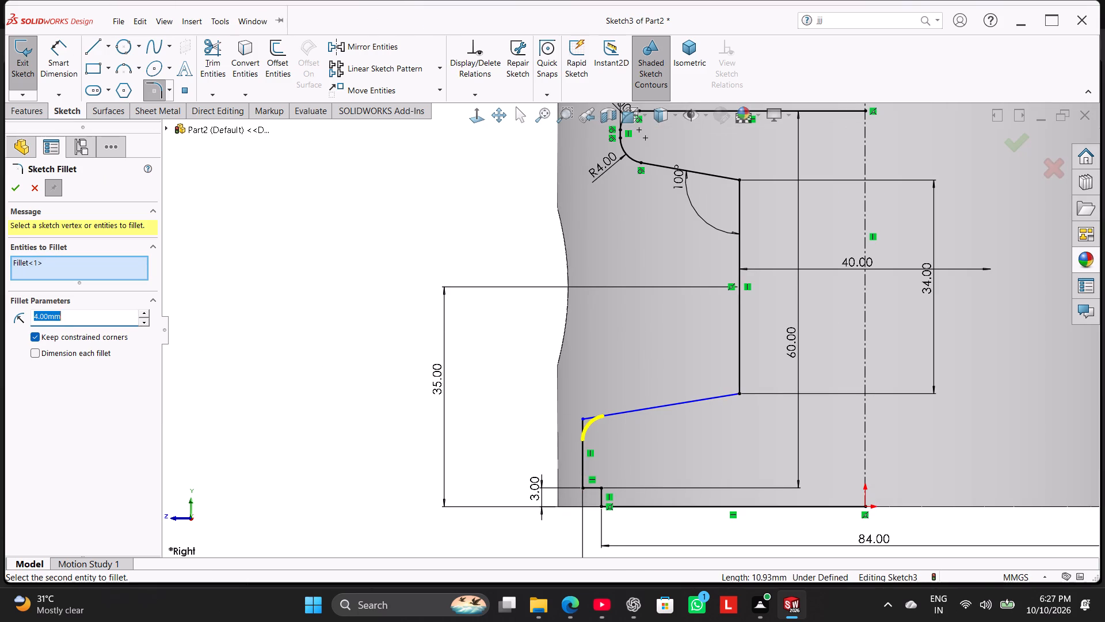
{"action": "key", "text": "3"}
{"action": "key", "text": "Return"}
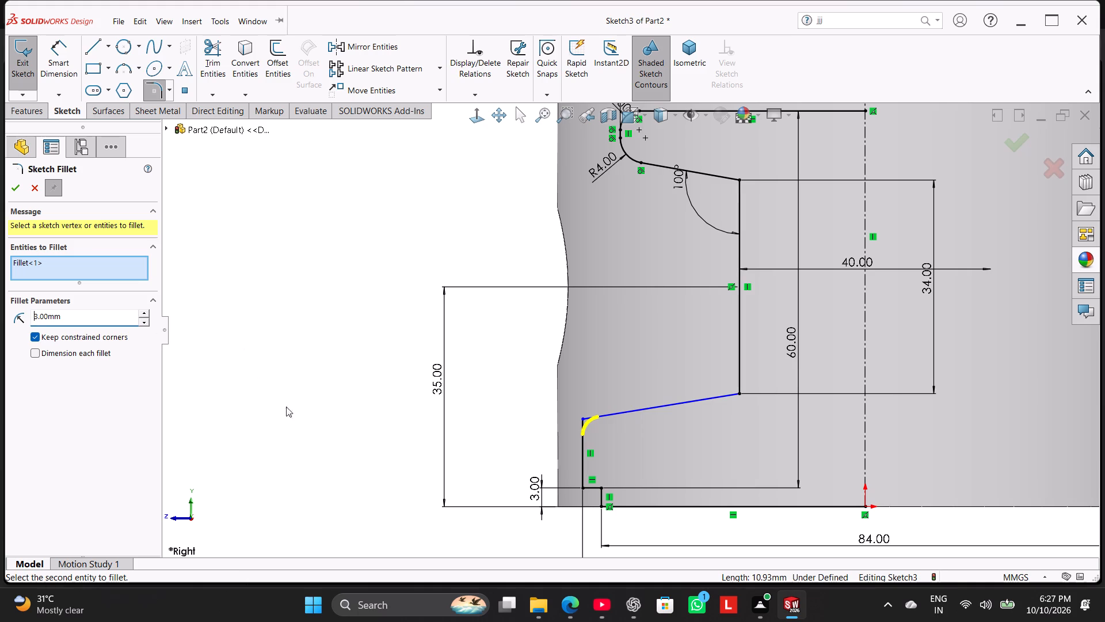
{"action": "scroll", "coordinate": [663, 479], "scroll_direction": "down", "scroll_amount": 2}
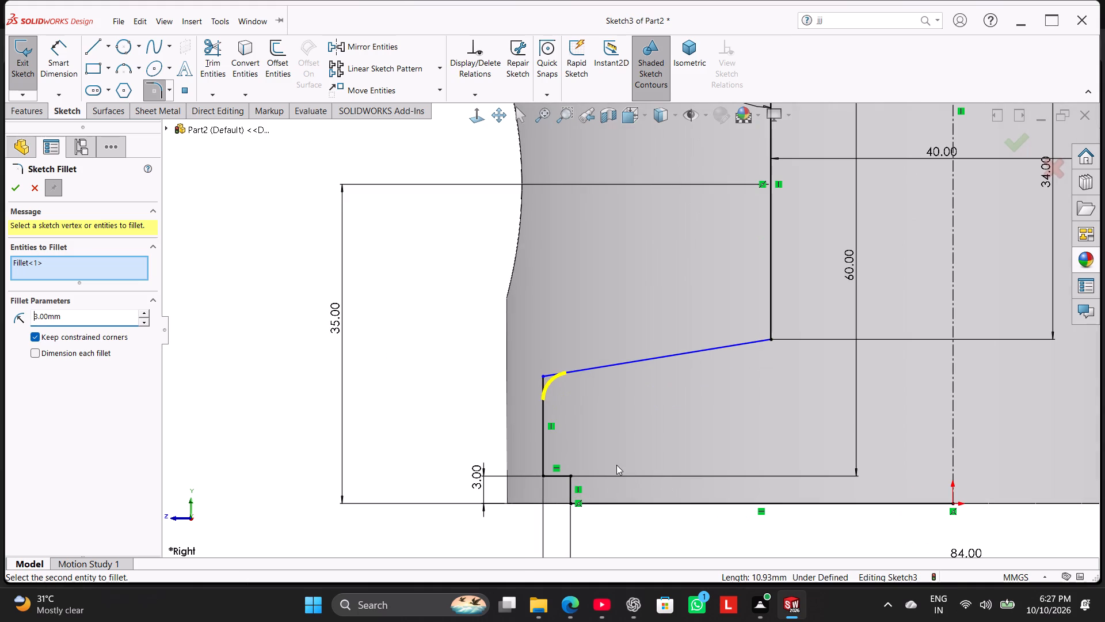
{"action": "scroll", "coordinate": [616, 465], "scroll_direction": "down", "scroll_amount": 1}
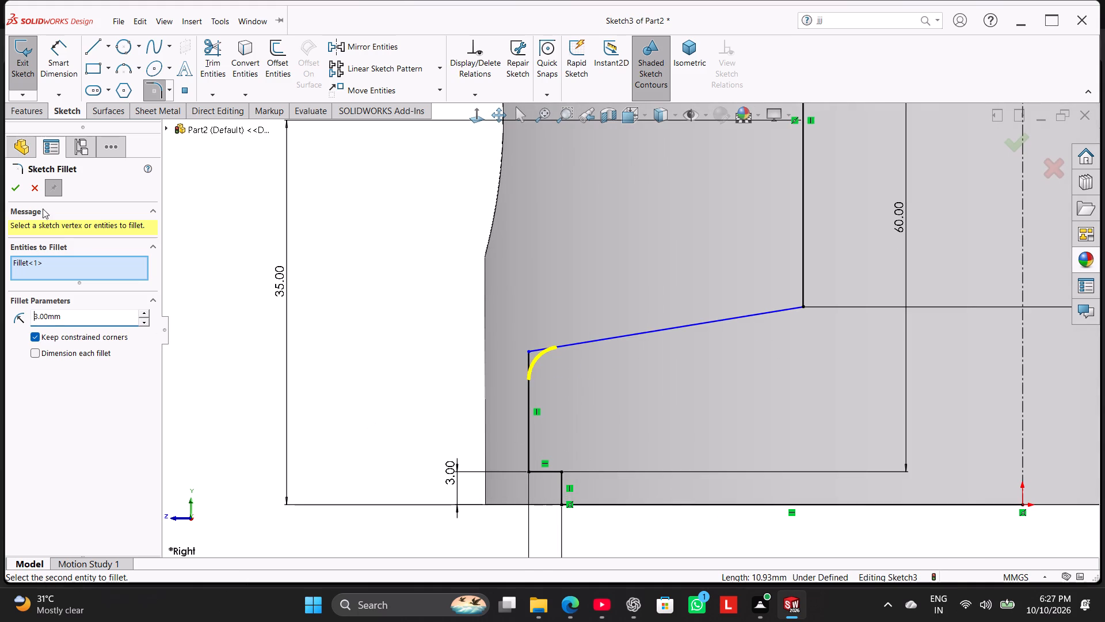
{"action": "left_click", "coordinate": [16, 188]}
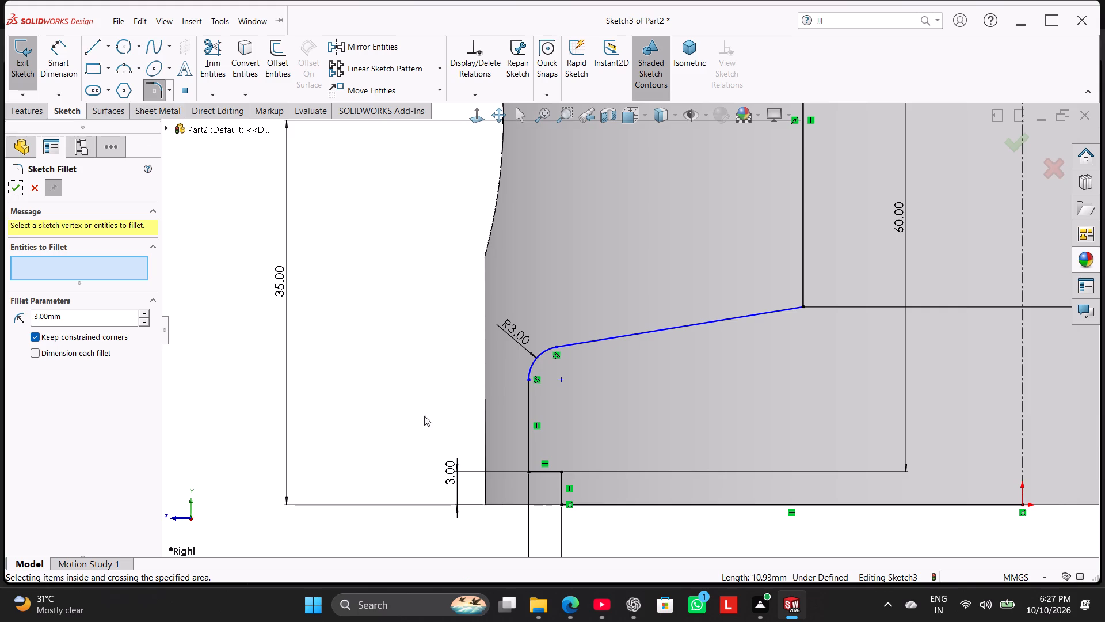
Add a 2 mm sketch fillet between the outer vertical line and the short horizontal line near the base.
{"action": "left_click", "coordinate": [546, 475]}
{"action": "left_click", "coordinate": [529, 443]}
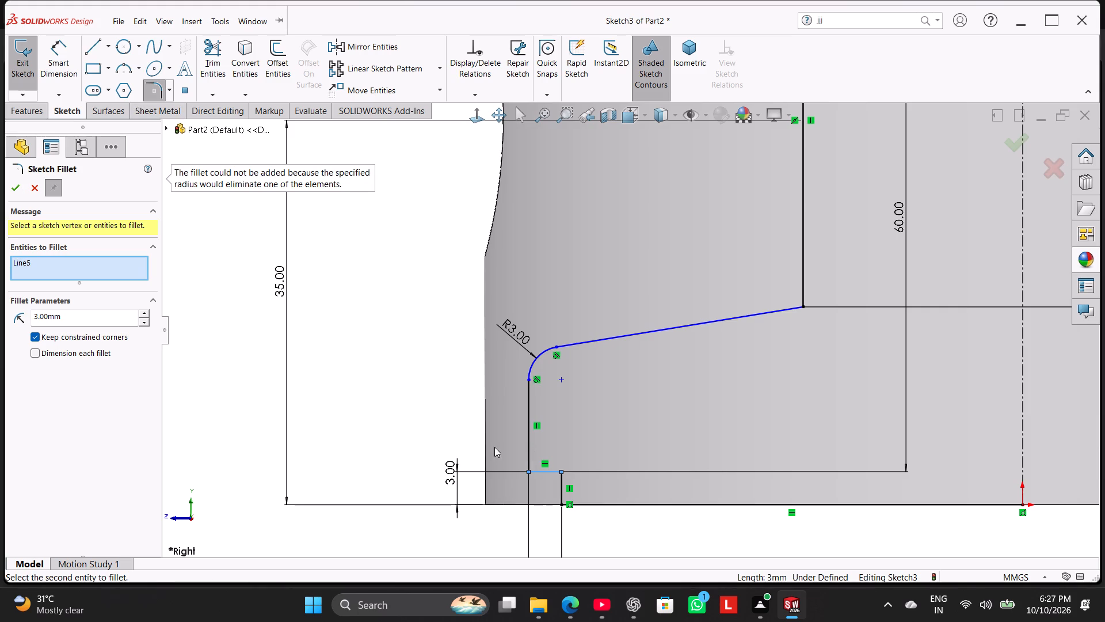
{"action": "double_click", "coordinate": [77, 323]}
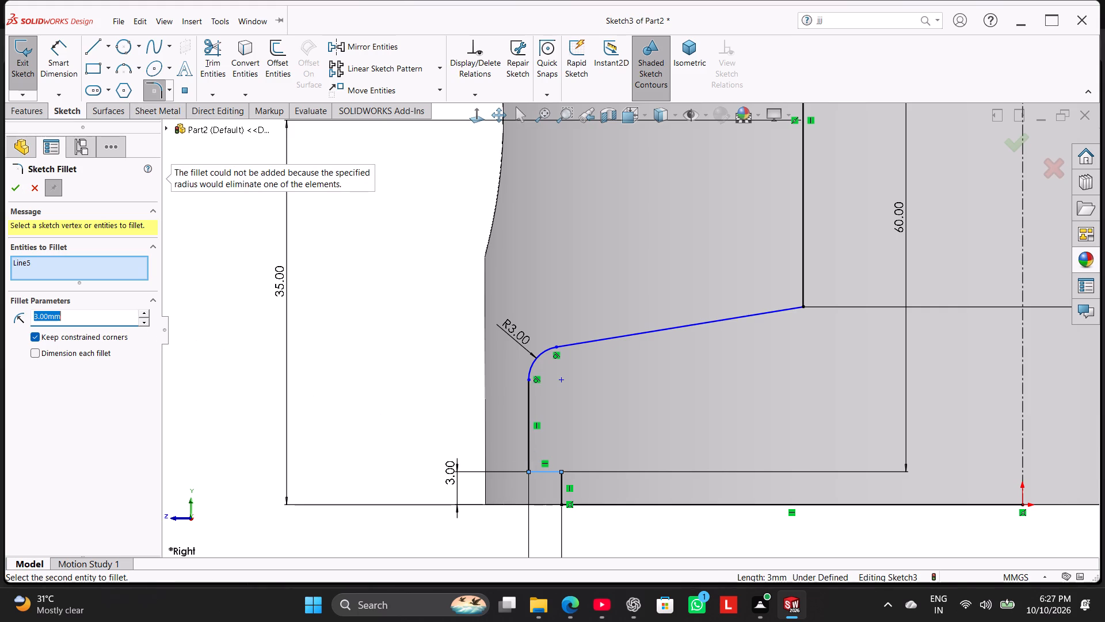
{"action": "key", "text": "2"}
{"action": "key", "text": "Return"}
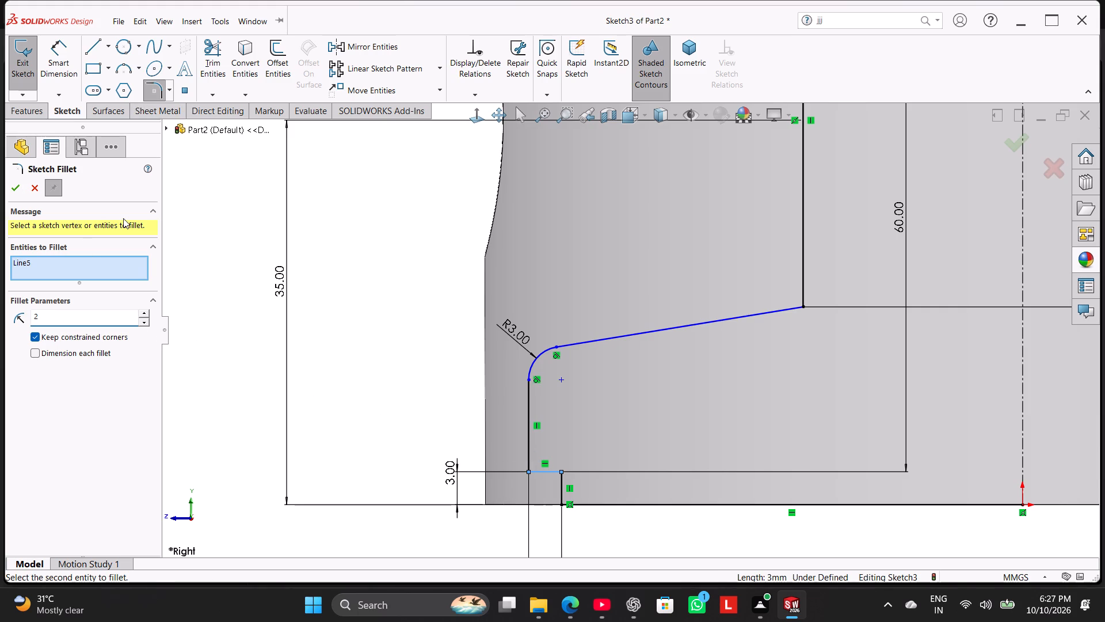
{"action": "left_click", "coordinate": [529, 442]}
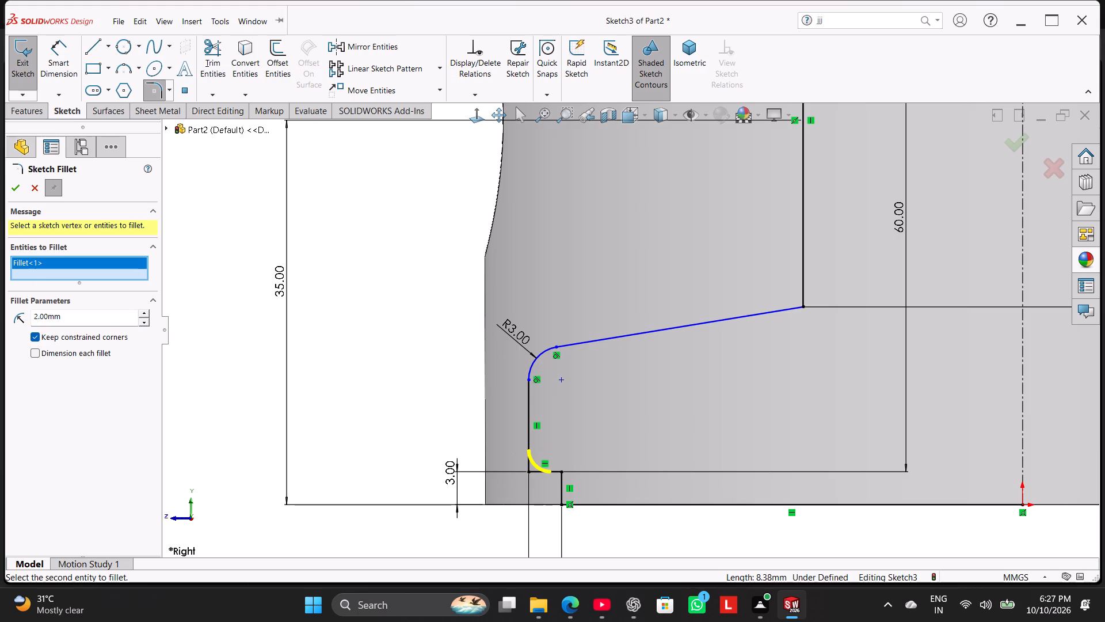
{"action": "left_click", "coordinate": [16, 189]}
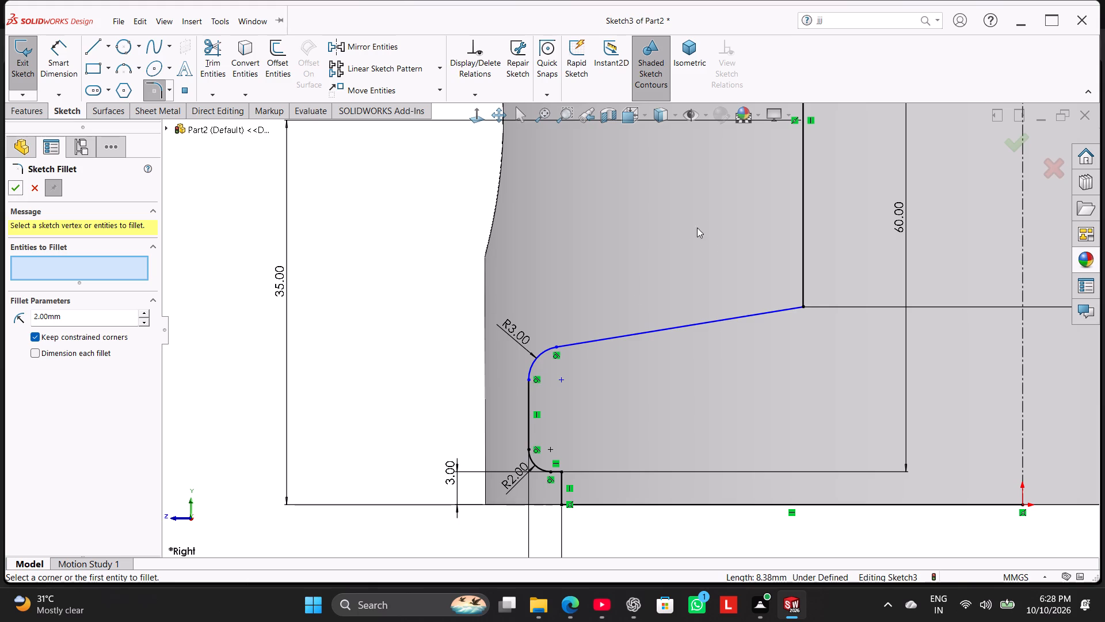
Add 3 mm sketch fillets at both ends of the inner vertical line, where it meets the upper and lower slanted lines.
{"action": "scroll", "coordinate": [704, 221], "scroll_direction": "up", "scroll_amount": 6}
{"action": "scroll", "coordinate": [714, 200], "scroll_direction": "down", "scroll_amount": 3}
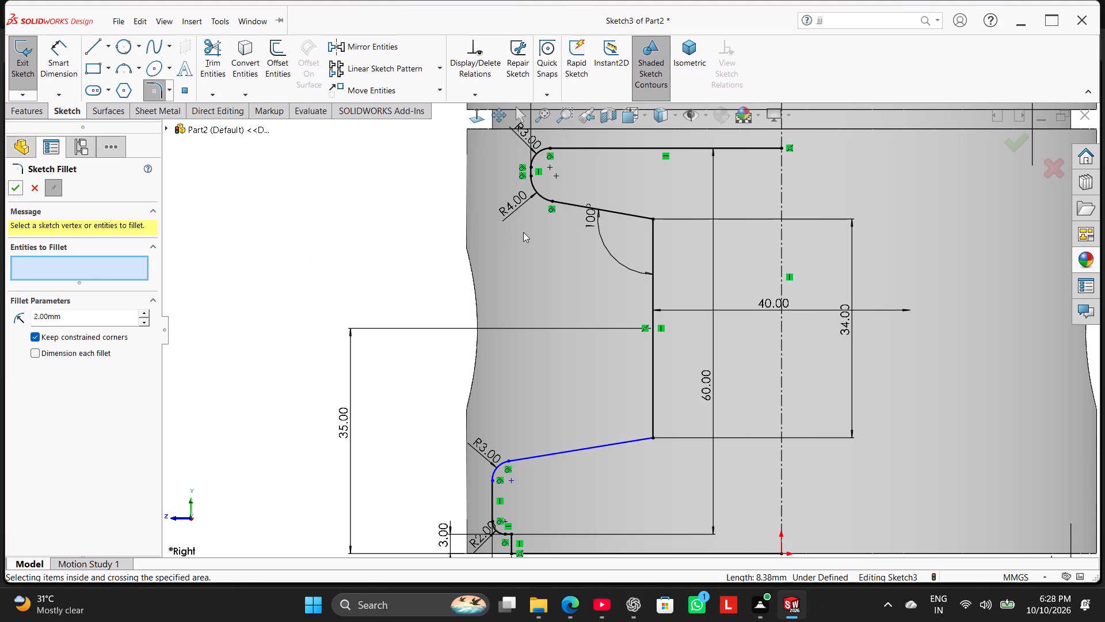
{"action": "left_click", "coordinate": [635, 213]}
{"action": "left_click", "coordinate": [653, 248]}
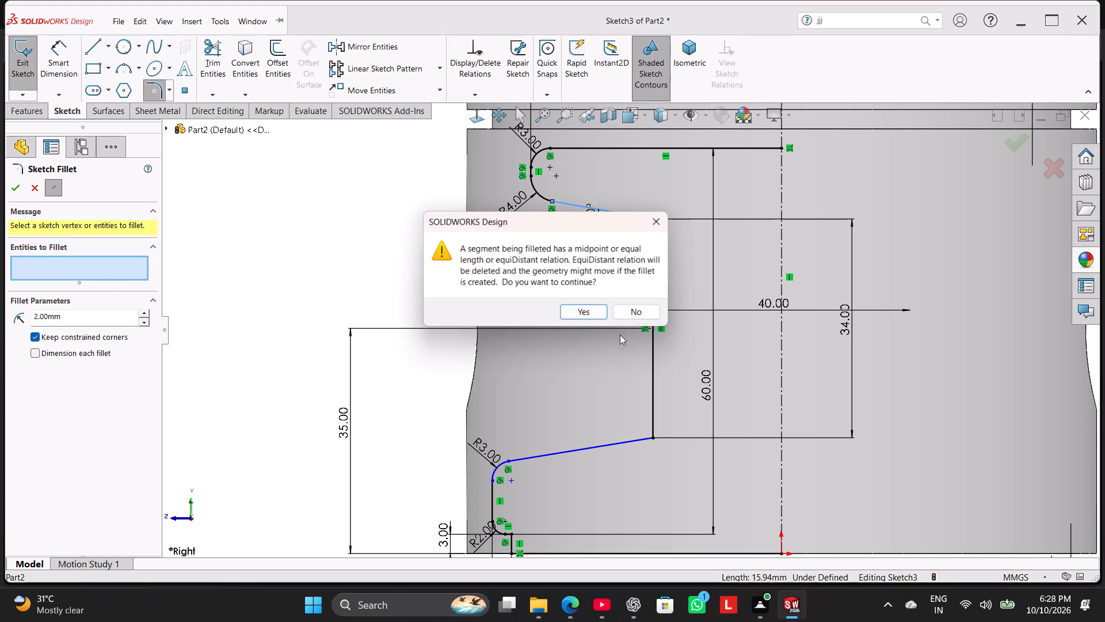
{"action": "left_click", "coordinate": [585, 313]}
{"action": "left_click", "coordinate": [611, 442]}
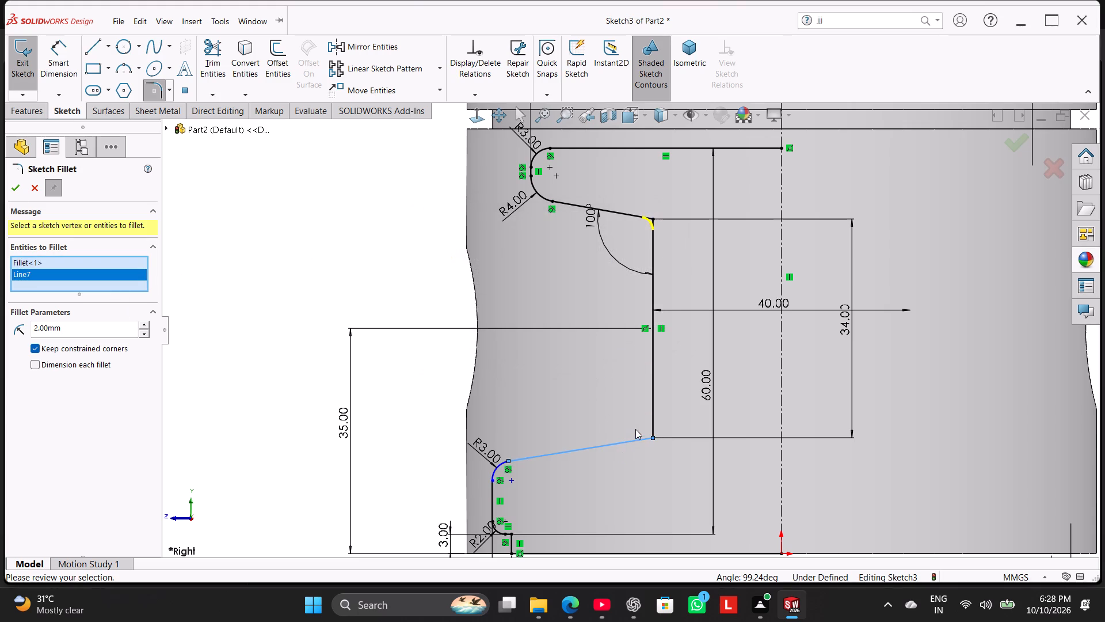
{"action": "left_click", "coordinate": [650, 414]}
{"action": "left_click", "coordinate": [593, 314]}
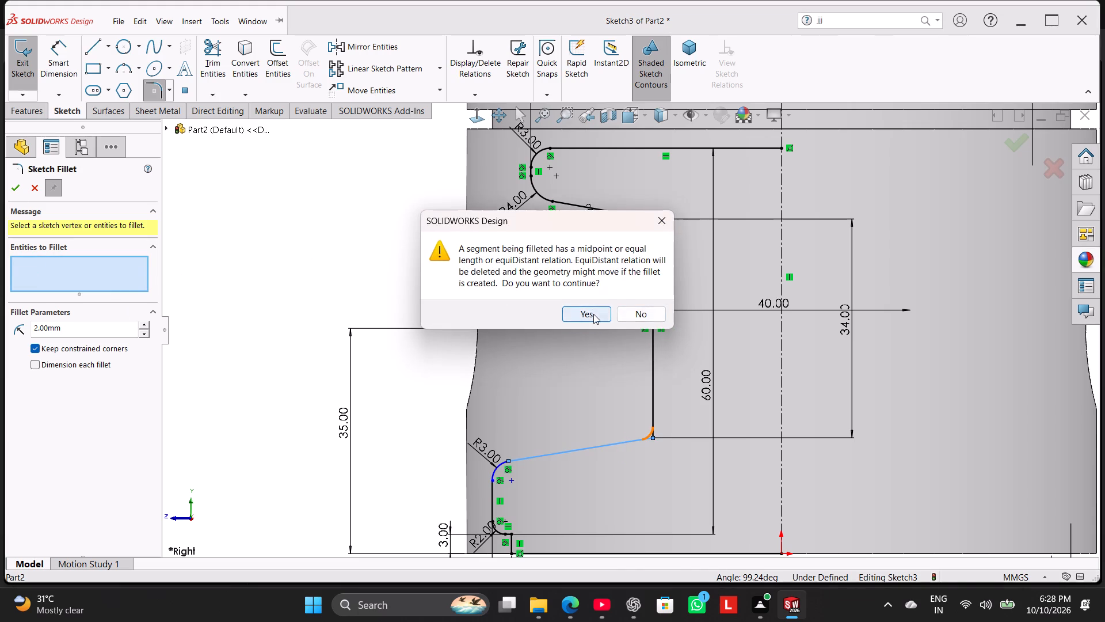
{"action": "left_click", "coordinate": [121, 321]}
{"action": "double_click", "coordinate": [121, 329]}
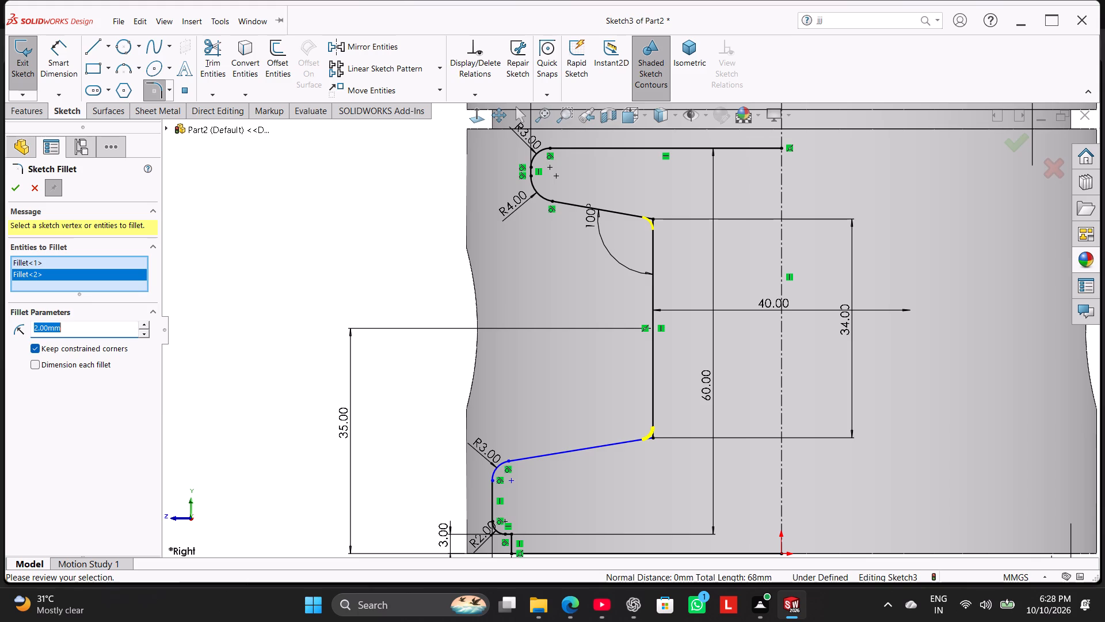
{"action": "key", "text": "3"}
{"action": "key", "text": "Return"}
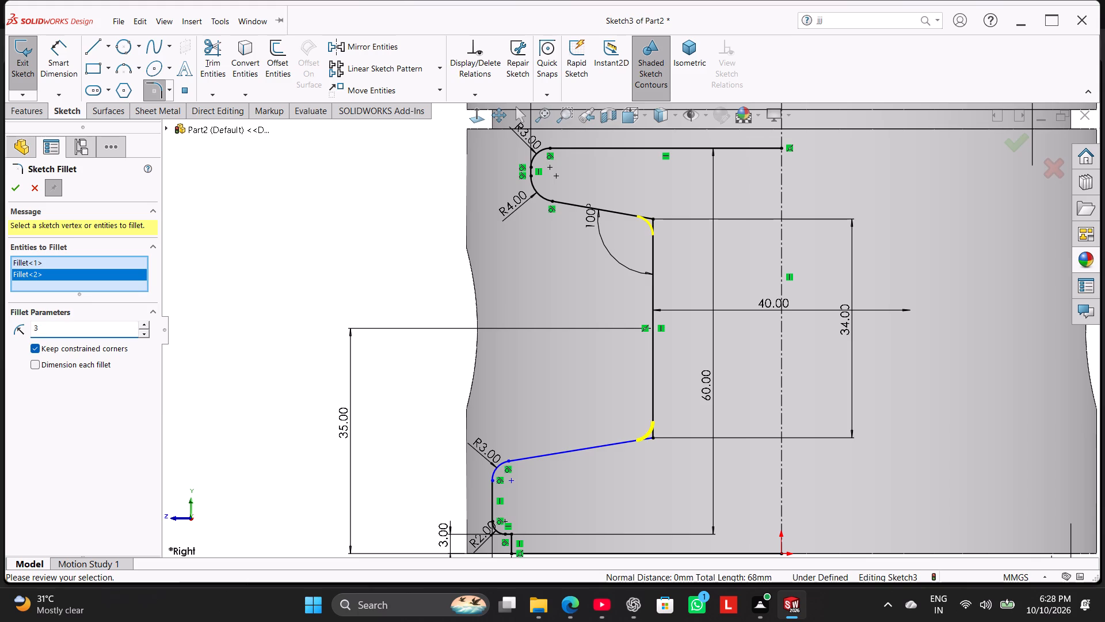
{"action": "left_click", "coordinate": [18, 188]}
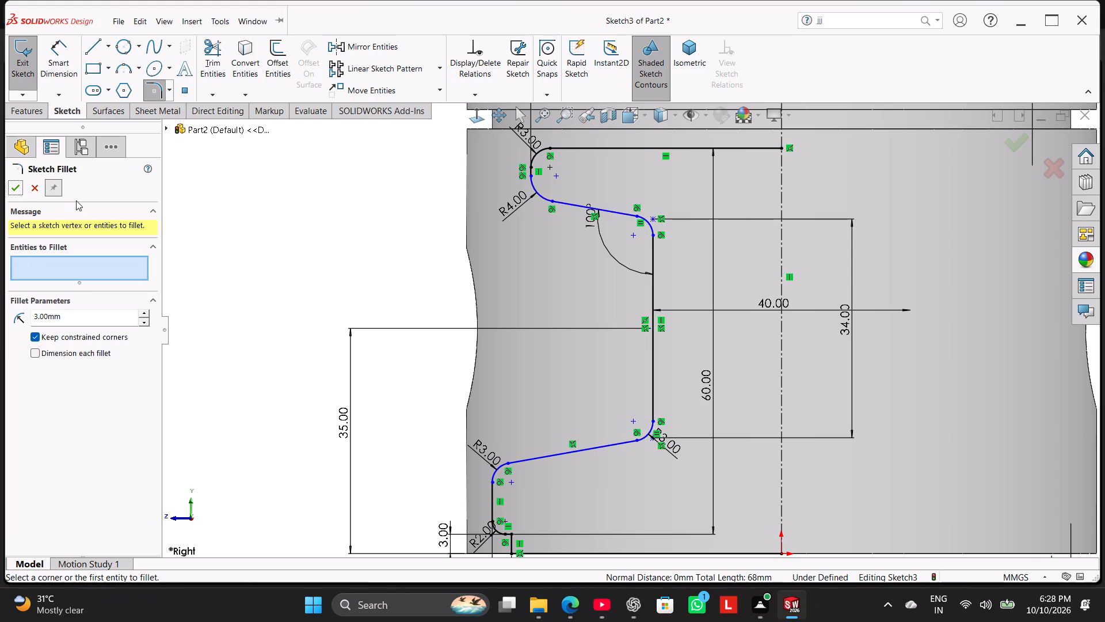
{"action": "left_click", "coordinate": [307, 221]}
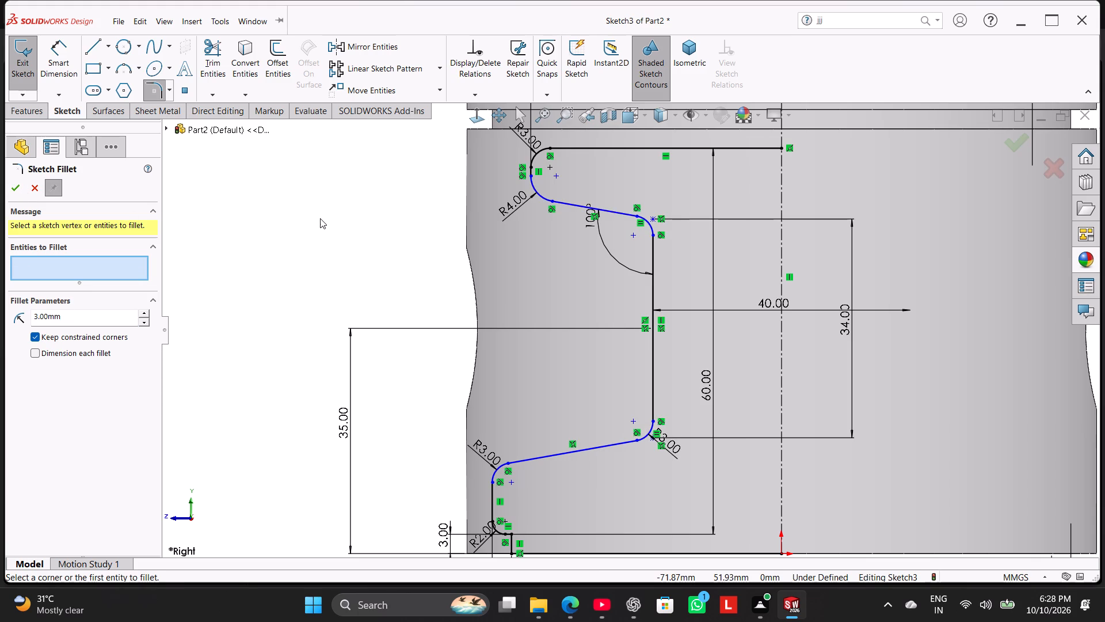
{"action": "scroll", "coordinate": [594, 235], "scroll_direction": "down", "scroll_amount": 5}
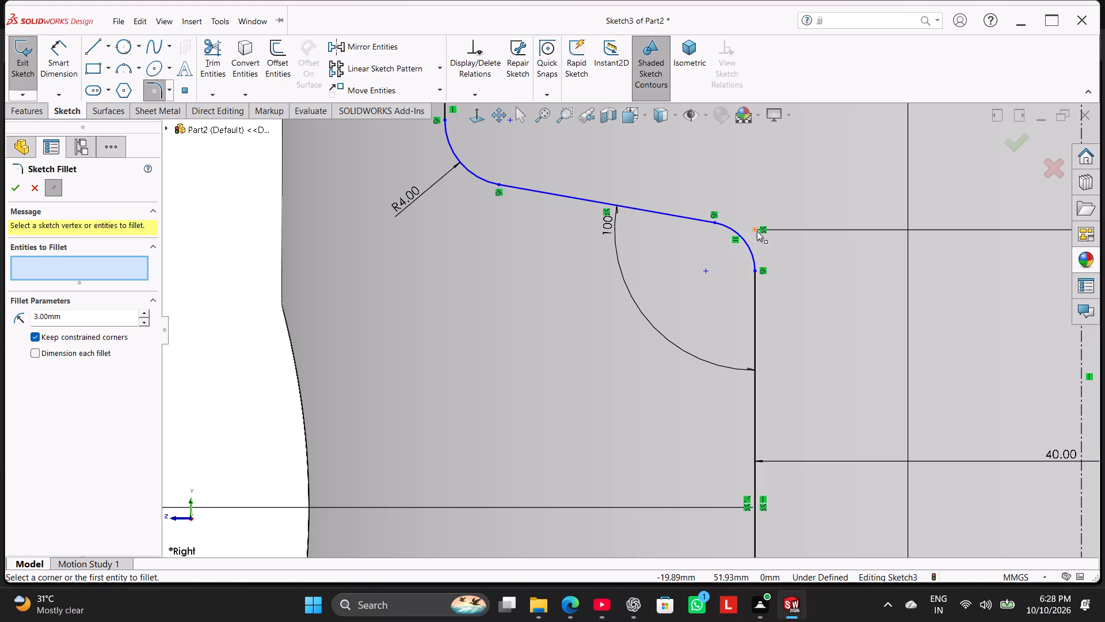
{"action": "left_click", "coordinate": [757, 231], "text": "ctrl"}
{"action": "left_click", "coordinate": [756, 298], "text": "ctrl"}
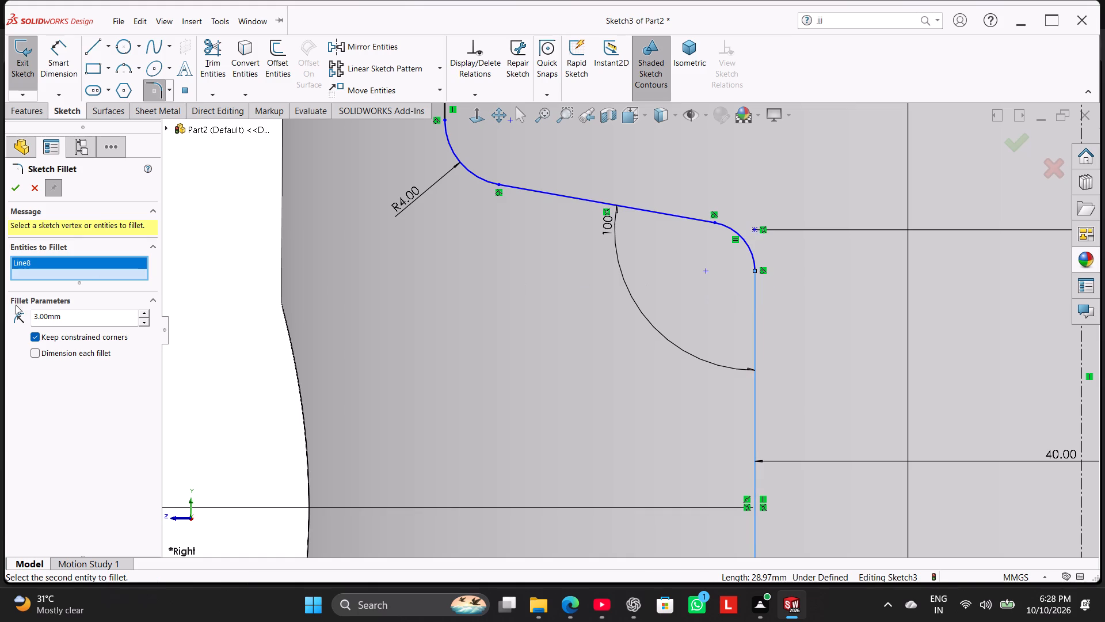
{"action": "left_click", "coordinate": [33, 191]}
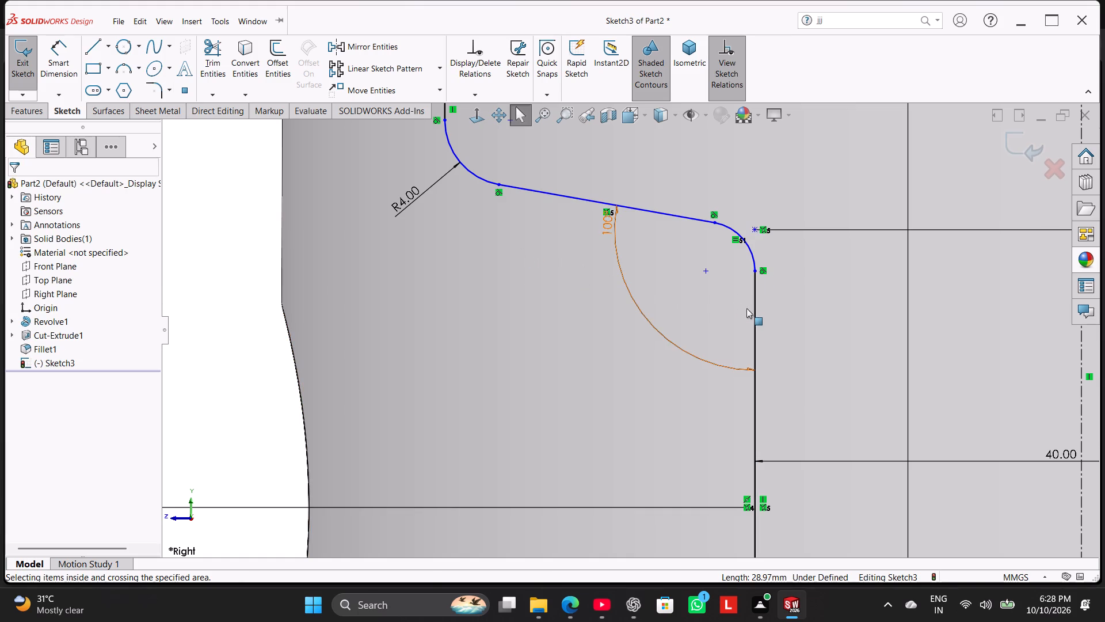
Add a coincident relation between the inner vertical line and the virtual corner point at its upper fillet.
{"action": "left_click", "coordinate": [755, 314], "text": "ctrl"}
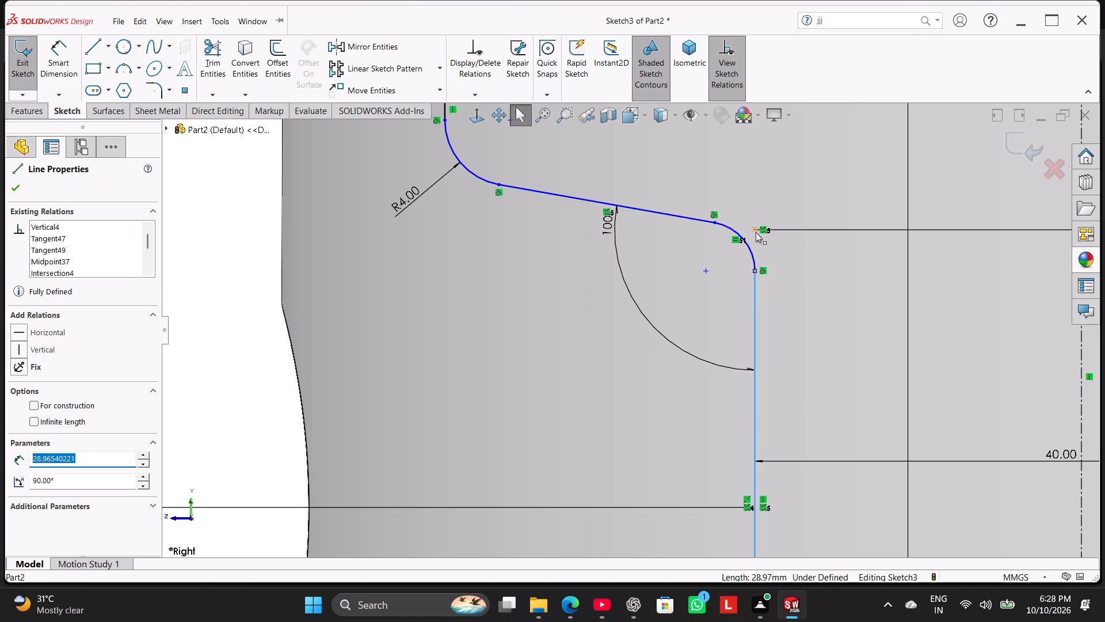
{"action": "left_click", "coordinate": [754, 232], "text": "ctrl"}
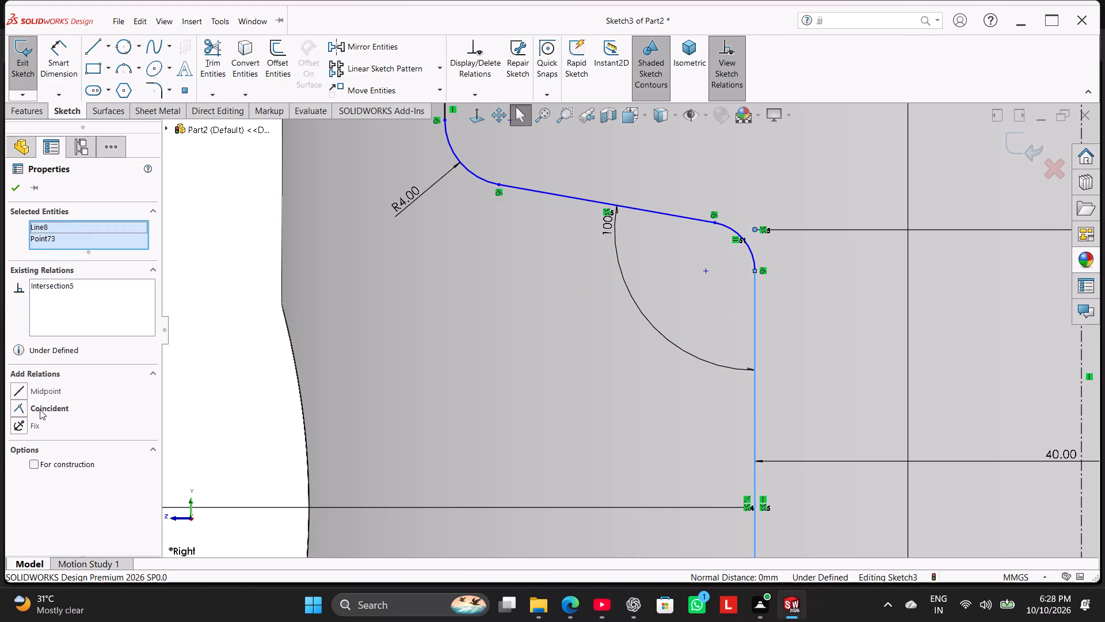
{"action": "left_click", "coordinate": [41, 406]}
{"action": "left_click", "coordinate": [199, 402]}
Add a coincident relation between the inner vertical line and the virtual corner point at its lower fillet.
{"action": "scroll", "coordinate": [524, 424], "scroll_direction": "up", "scroll_amount": 6}
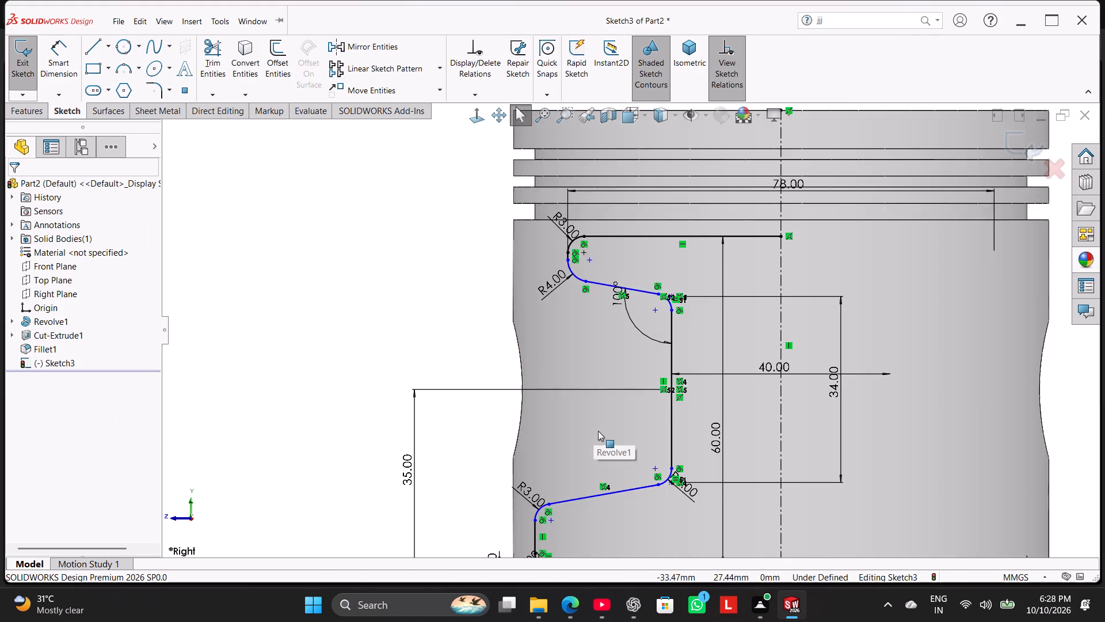
{"action": "scroll", "coordinate": [598, 431], "scroll_direction": "down", "scroll_amount": 4}
{"action": "scroll", "coordinate": [746, 482], "scroll_direction": "up", "scroll_amount": 3}
{"action": "scroll", "coordinate": [749, 480], "scroll_direction": "down", "scroll_amount": 4}
{"action": "scroll", "coordinate": [642, 347], "scroll_direction": "down", "scroll_amount": 3}
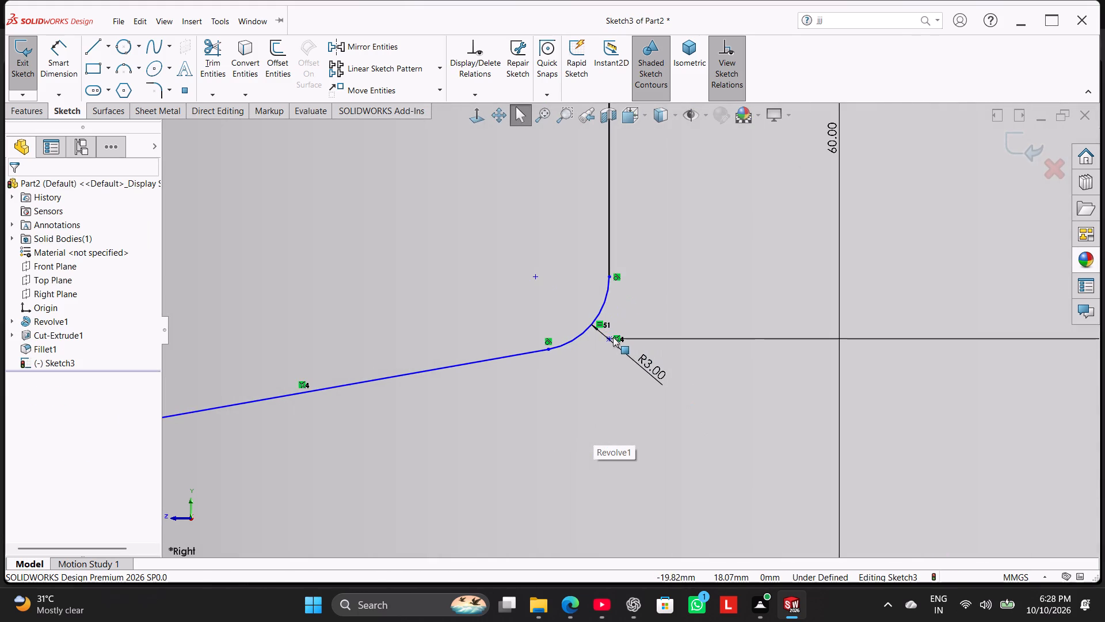
{"action": "left_click", "coordinate": [609, 340], "text": "ctrl"}
{"action": "left_click", "coordinate": [609, 260], "text": "ctrl"}
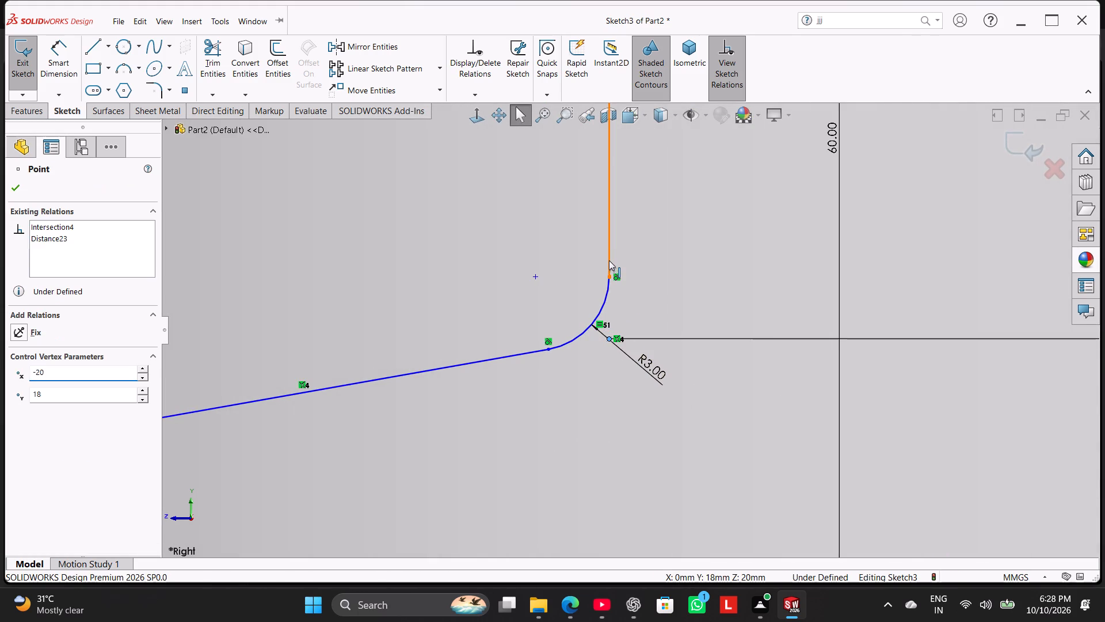
{"action": "left_click", "coordinate": [43, 412]}
{"action": "scroll", "coordinate": [445, 384], "scroll_direction": "up", "scroll_amount": 5}
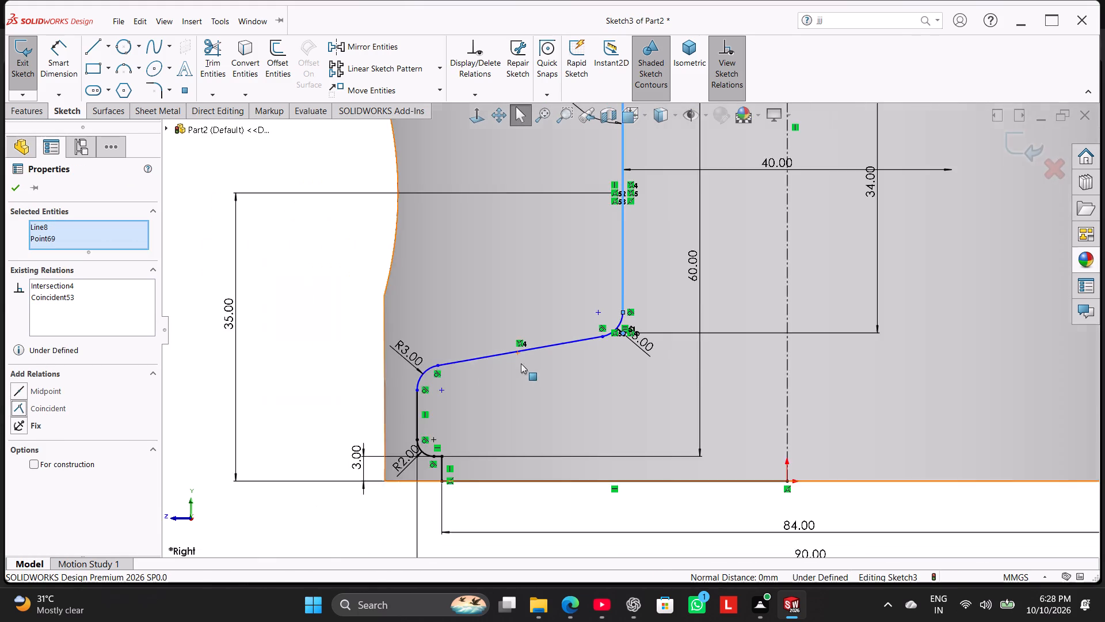
{"action": "scroll", "coordinate": [521, 363], "scroll_direction": "up", "scroll_amount": 3}
{"action": "left_click", "coordinate": [269, 294]}
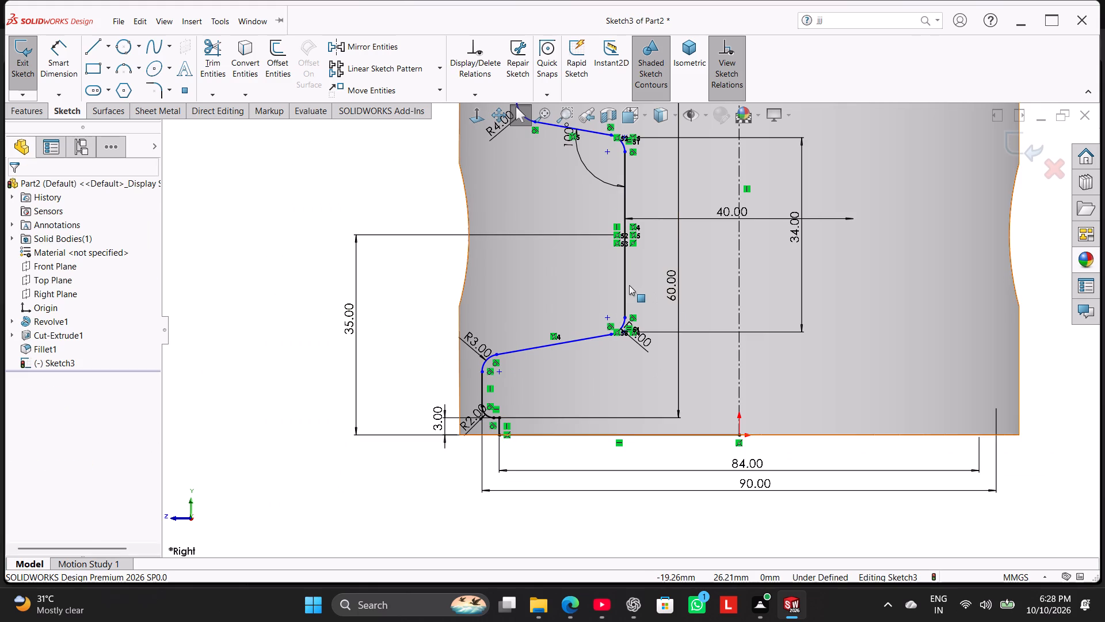
Test the lower slanted line's freedom by moving the outer 3 mm fillet's centre down to about 8.34 mm above the base.
{"action": "scroll", "coordinate": [629, 285], "scroll_direction": "down", "scroll_amount": 2}
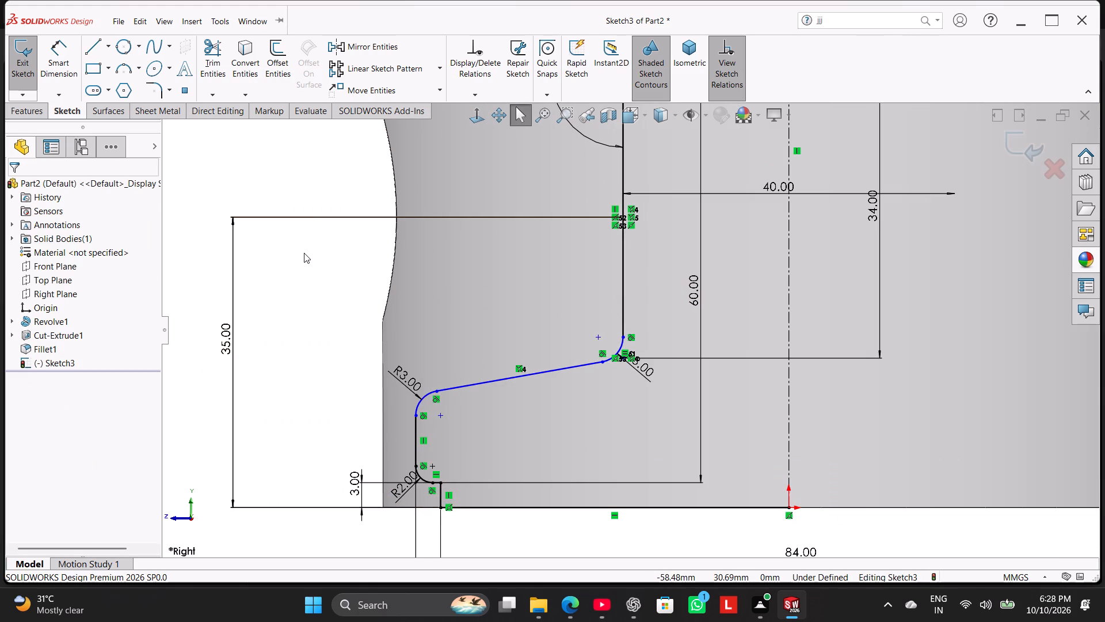
{"action": "scroll", "coordinate": [388, 268], "scroll_direction": "up", "scroll_amount": 3}
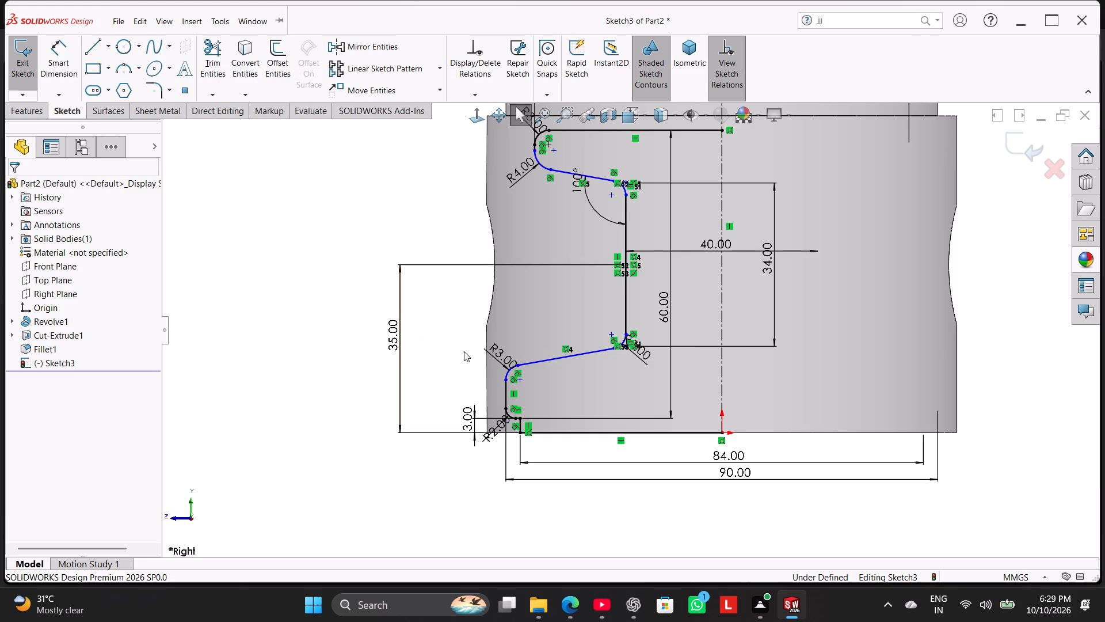
{"action": "left_click_drag", "start_coordinate": [534, 362], "coordinate": [535, 319]}
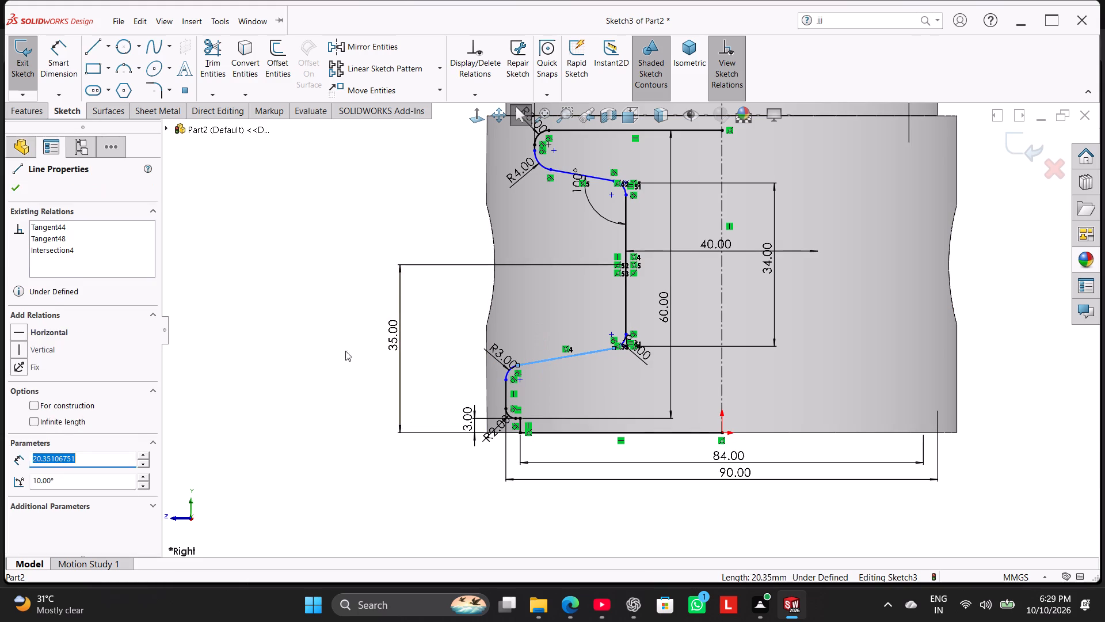
{"action": "left_click", "coordinate": [272, 347]}
{"action": "scroll", "coordinate": [571, 406], "scroll_direction": "down", "scroll_amount": 4}
{"action": "scroll", "coordinate": [510, 362], "scroll_direction": "down", "scroll_amount": 2}
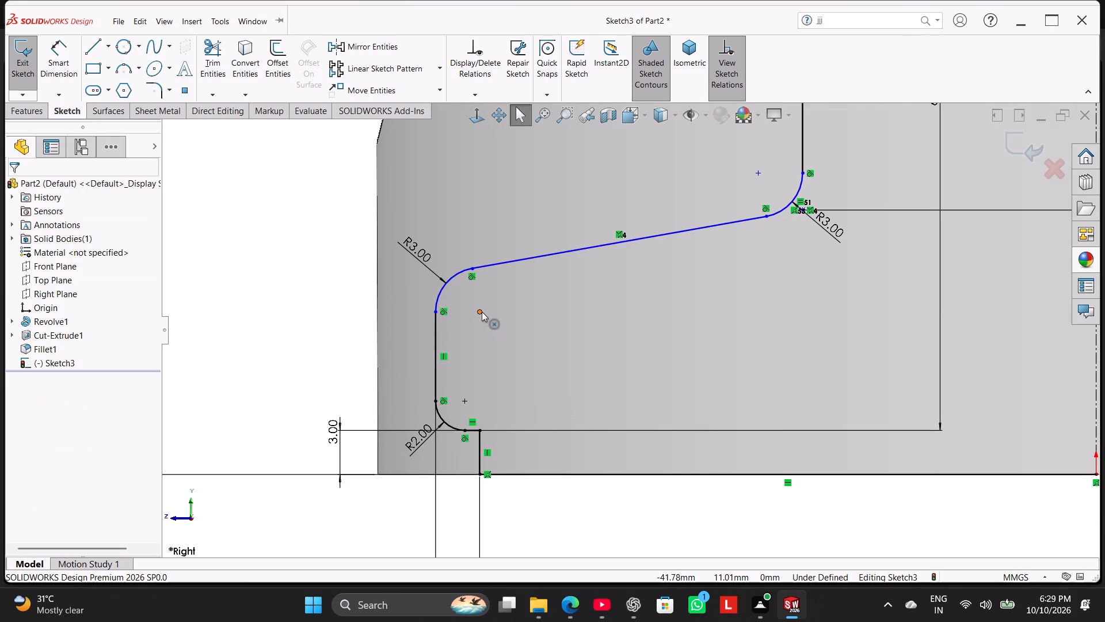
{"action": "left_click_drag", "start_coordinate": [479, 312], "coordinate": [478, 325]}
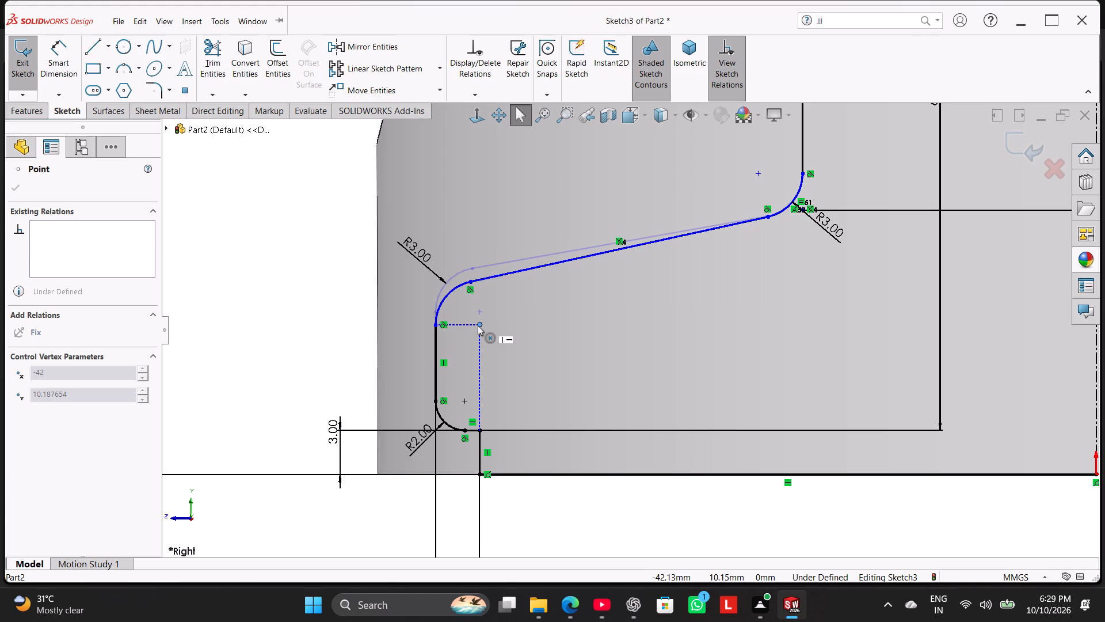
{"action": "left_click_drag", "start_coordinate": [478, 325], "coordinate": [478, 336]}
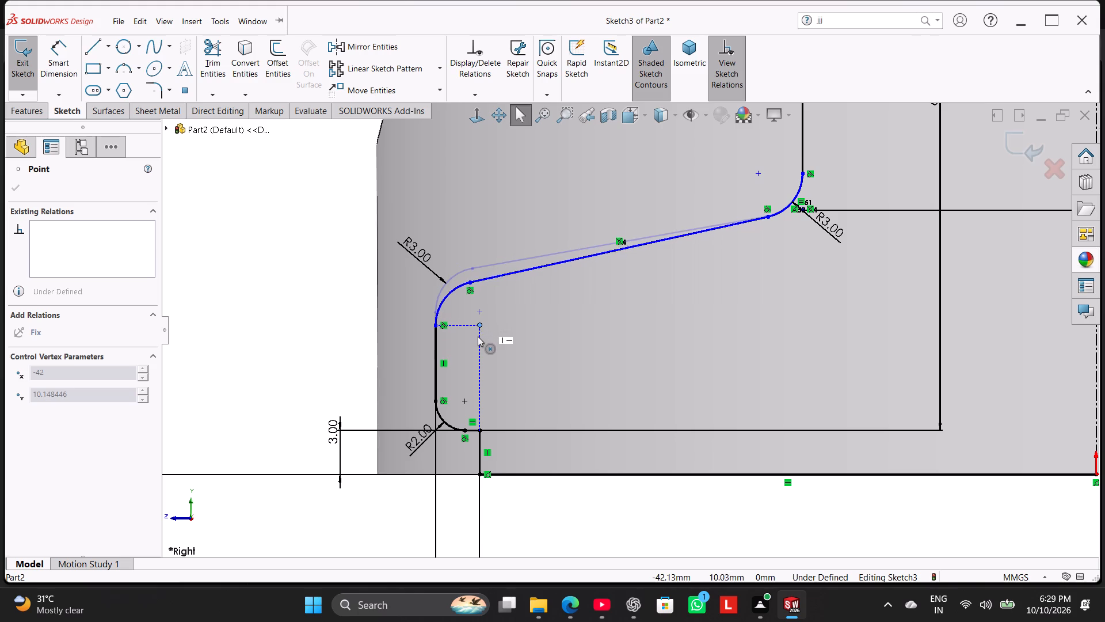
{"action": "left_click_drag", "start_coordinate": [478, 336], "coordinate": [477, 346]}
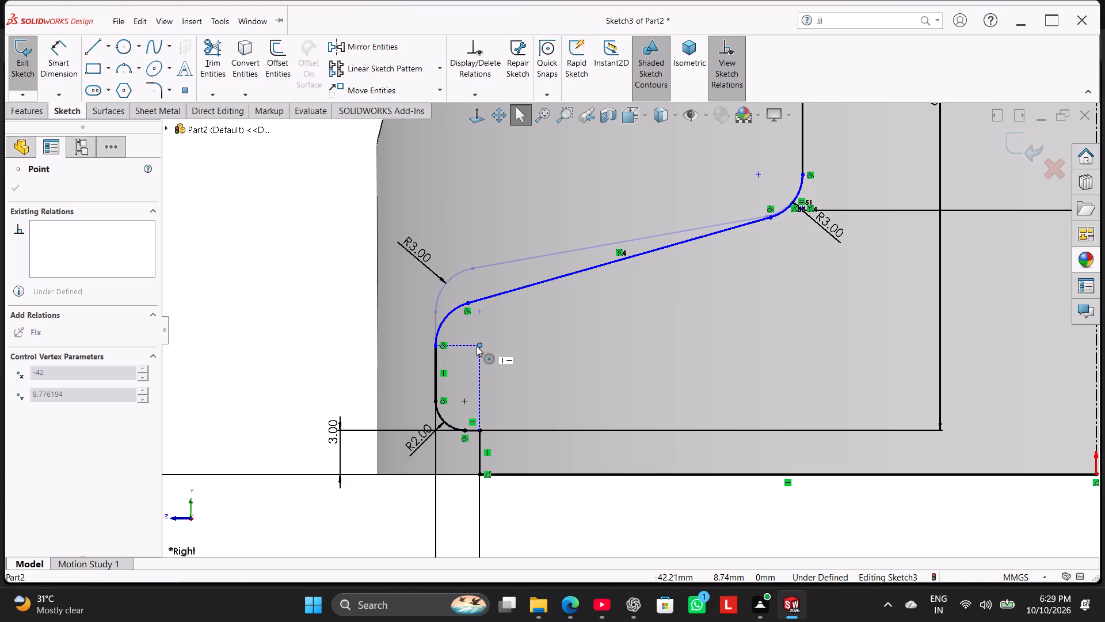
{"action": "left_click_drag", "start_coordinate": [477, 346], "coordinate": [476, 333]}
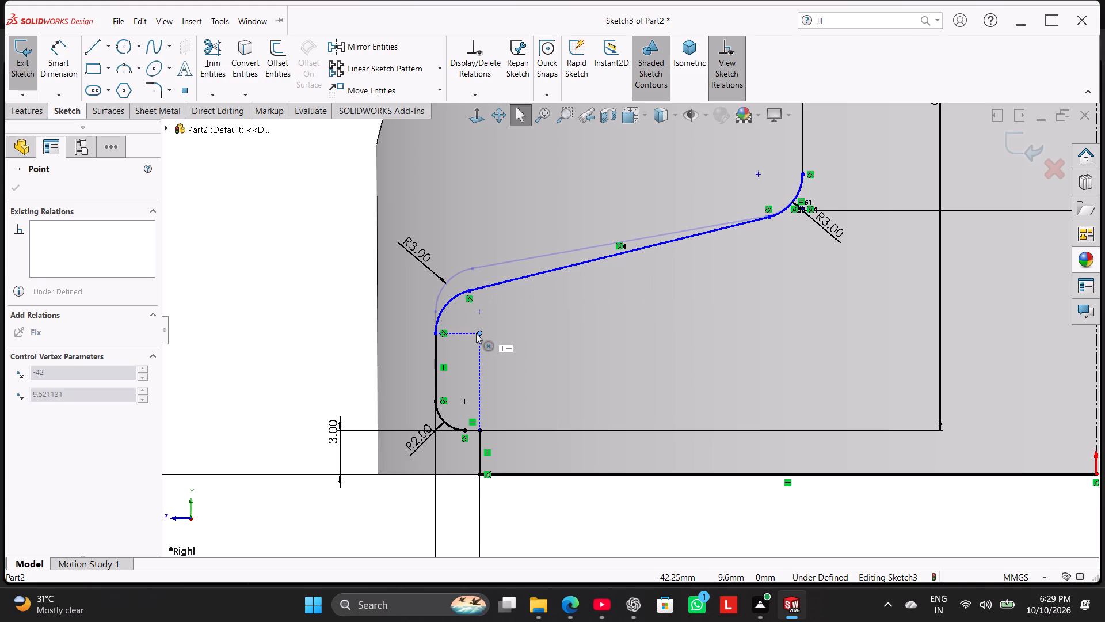
{"action": "left_click_drag", "start_coordinate": [476, 333], "coordinate": [476, 352]}
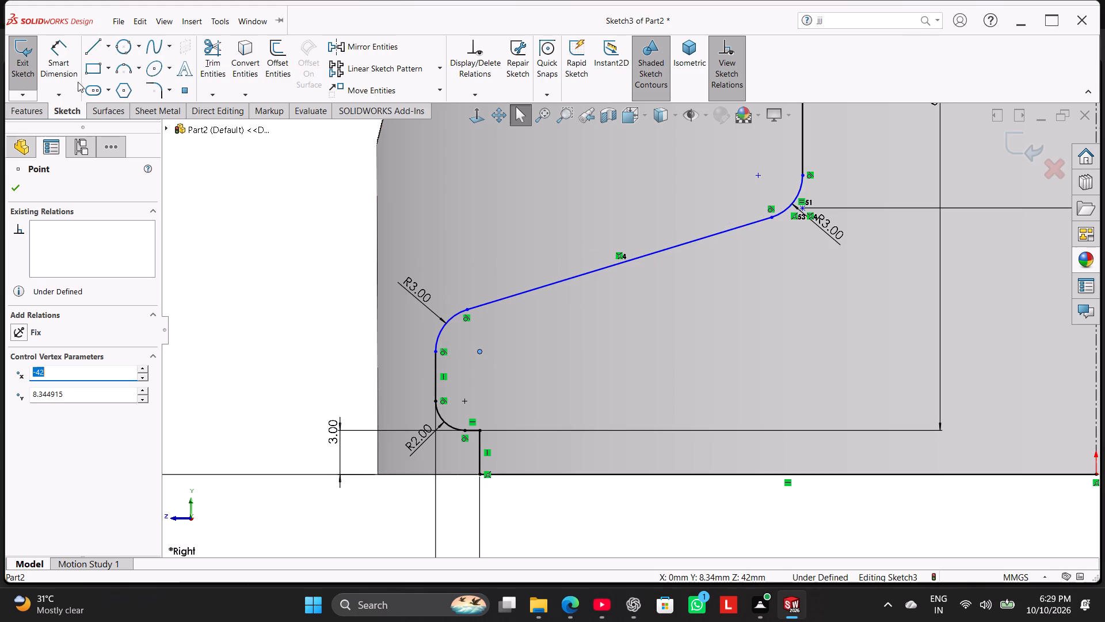
Dimension the angle between the outer vertical line and the lower slanted line as 100°.
{"action": "left_click", "coordinate": [64, 56]}
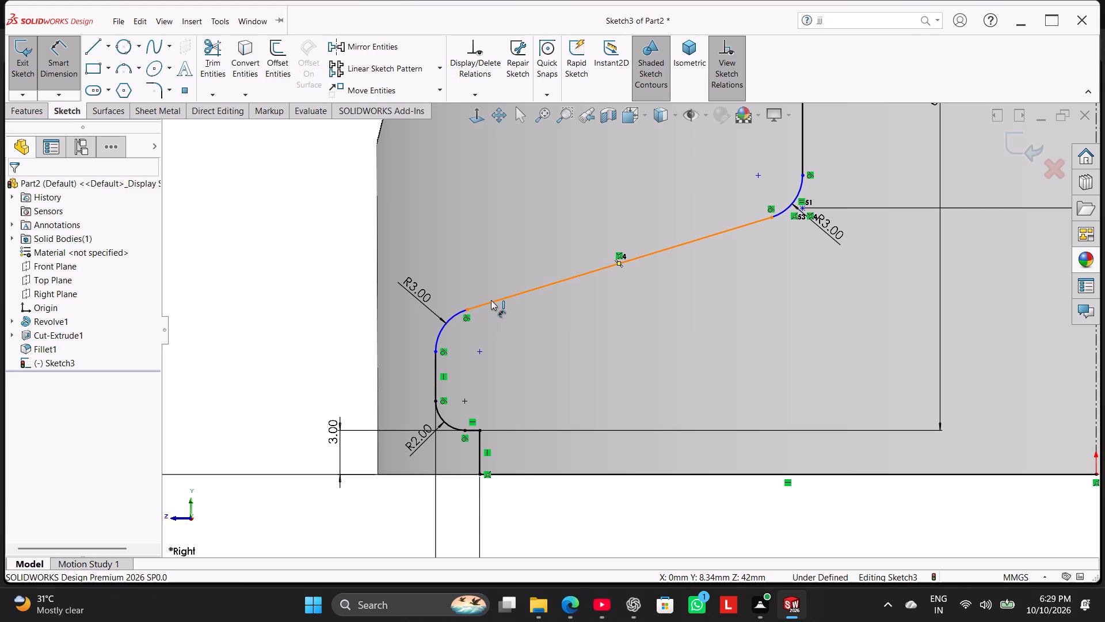
{"action": "left_click", "coordinate": [435, 367]}
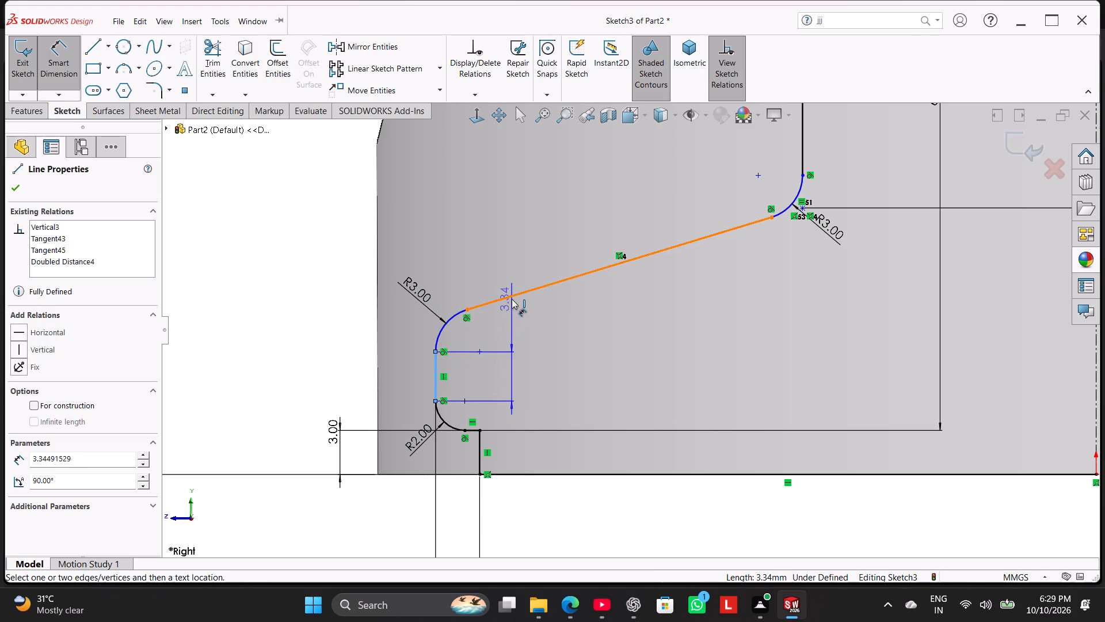
{"action": "left_click", "coordinate": [512, 299]}
{"action": "left_click", "coordinate": [521, 340]}
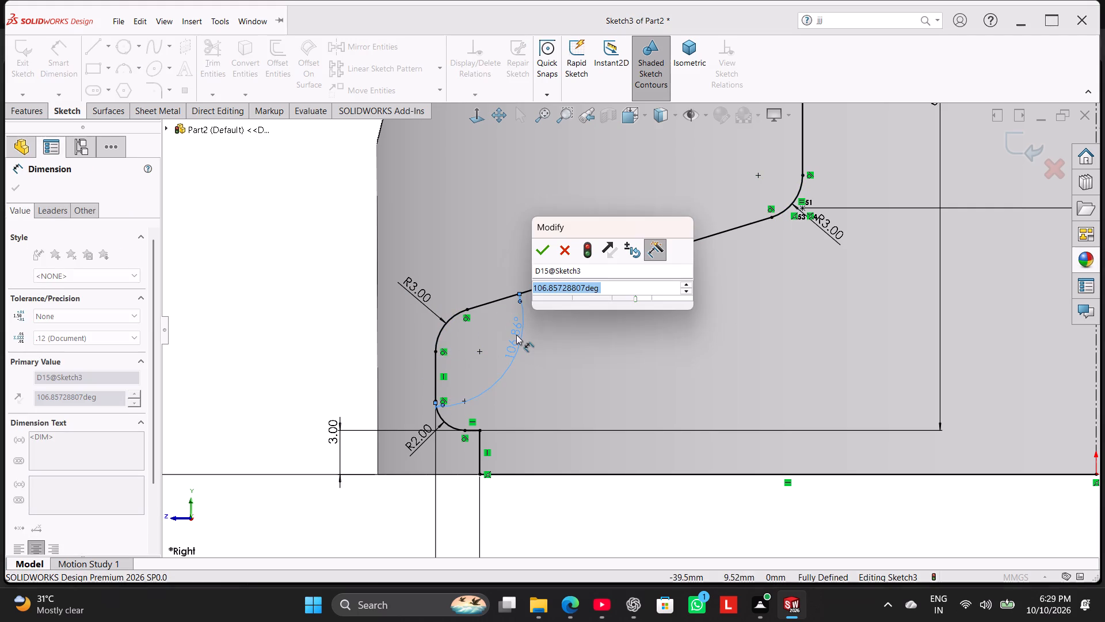
{"action": "type", "text": "100"}
{"action": "key", "text": "Return"}
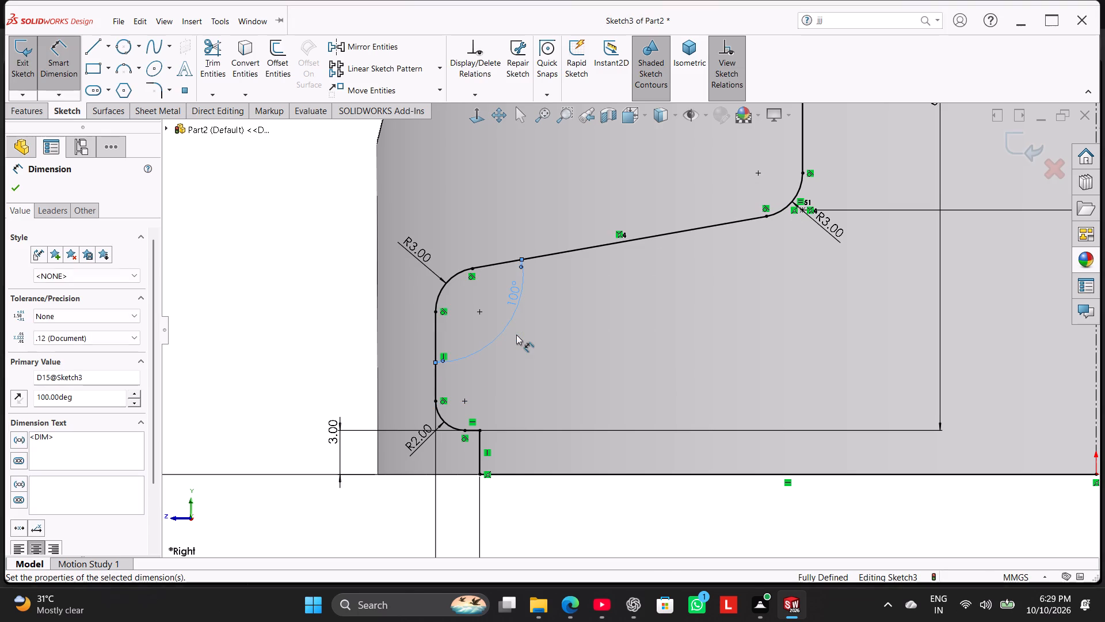
{"action": "right_click", "coordinate": [296, 307]}
{"action": "left_click", "coordinate": [339, 346]}
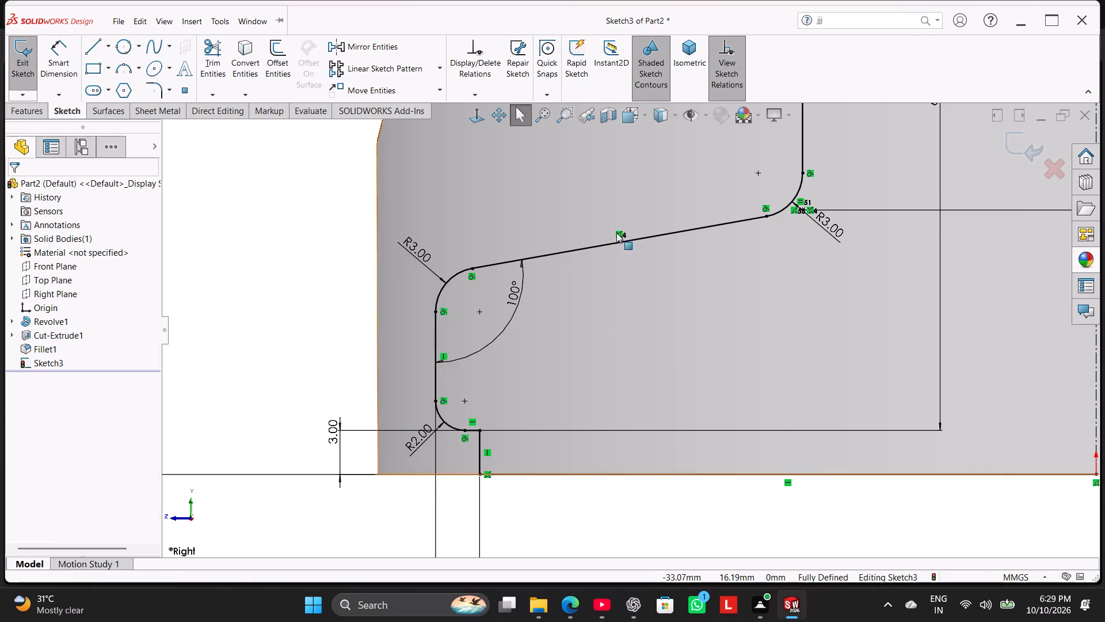
Delete the 100° angle dimension between the outer vertical line and the lower slanted line.
{"action": "scroll", "coordinate": [618, 231], "scroll_direction": "up", "scroll_amount": 5}
{"action": "scroll", "coordinate": [675, 185], "scroll_direction": "down", "scroll_amount": 3}
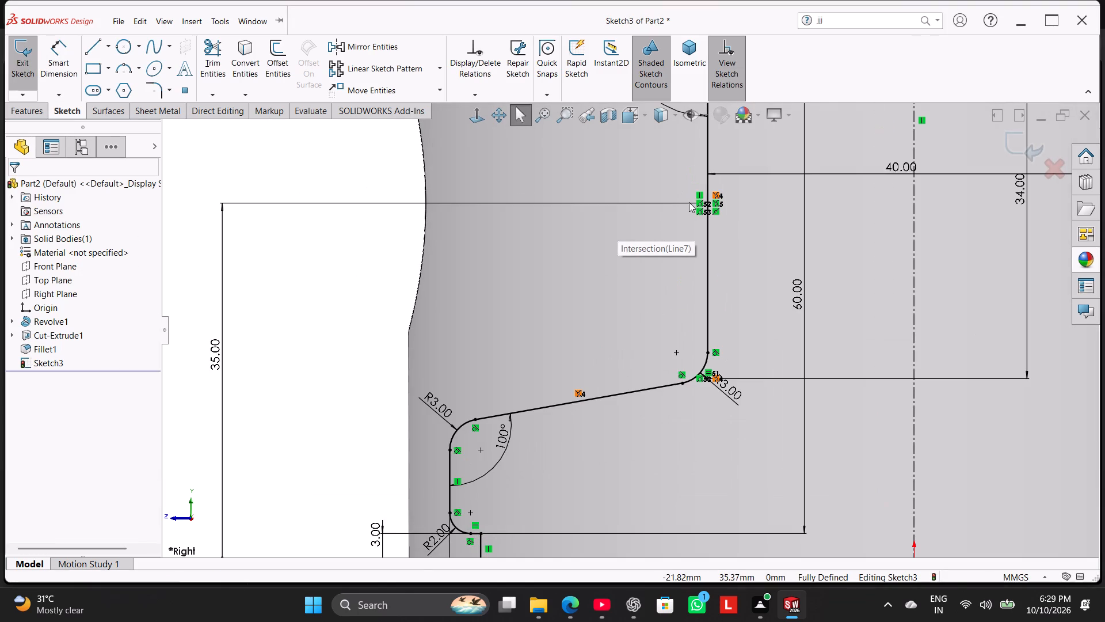
{"action": "scroll", "coordinate": [645, 346], "scroll_direction": "up", "scroll_amount": 5}
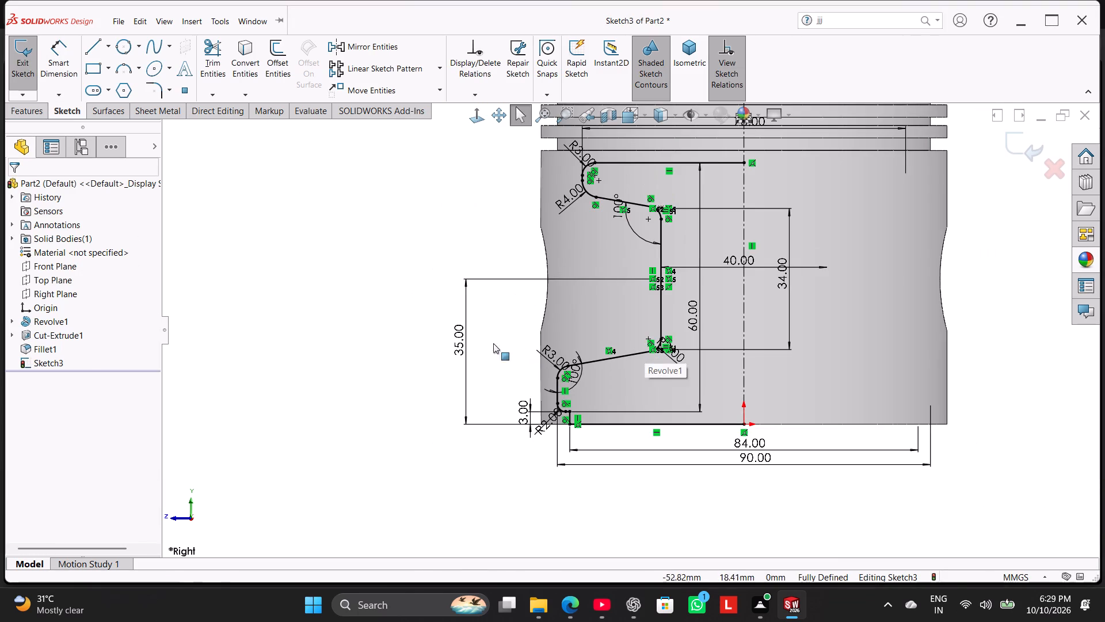
{"action": "left_click", "coordinate": [390, 325]}
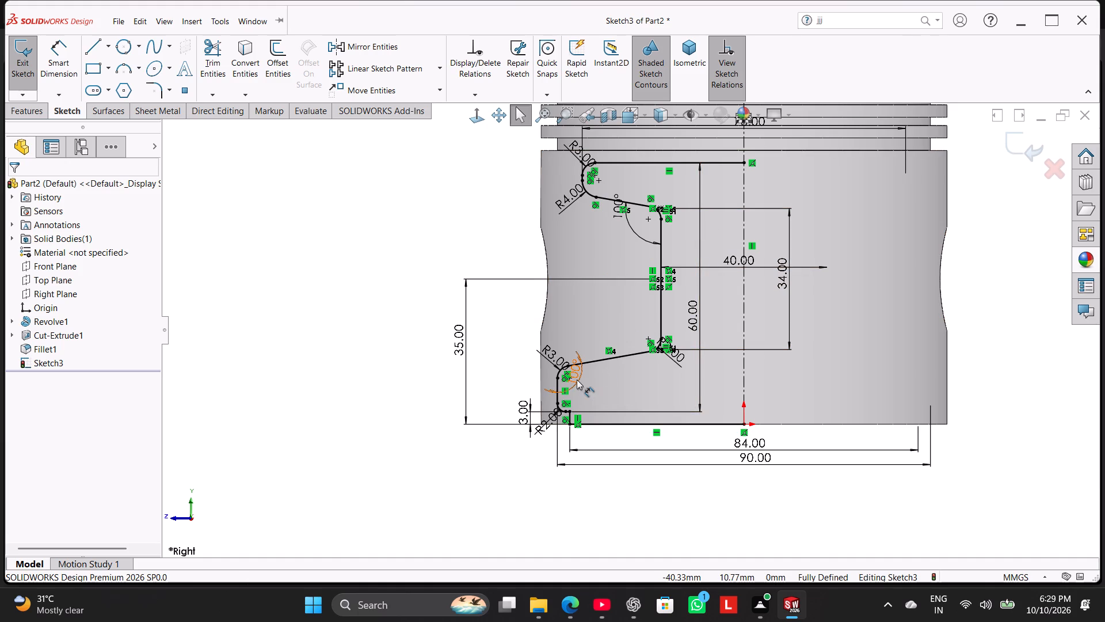
{"action": "left_click_drag", "start_coordinate": [577, 380], "coordinate": [611, 399]}
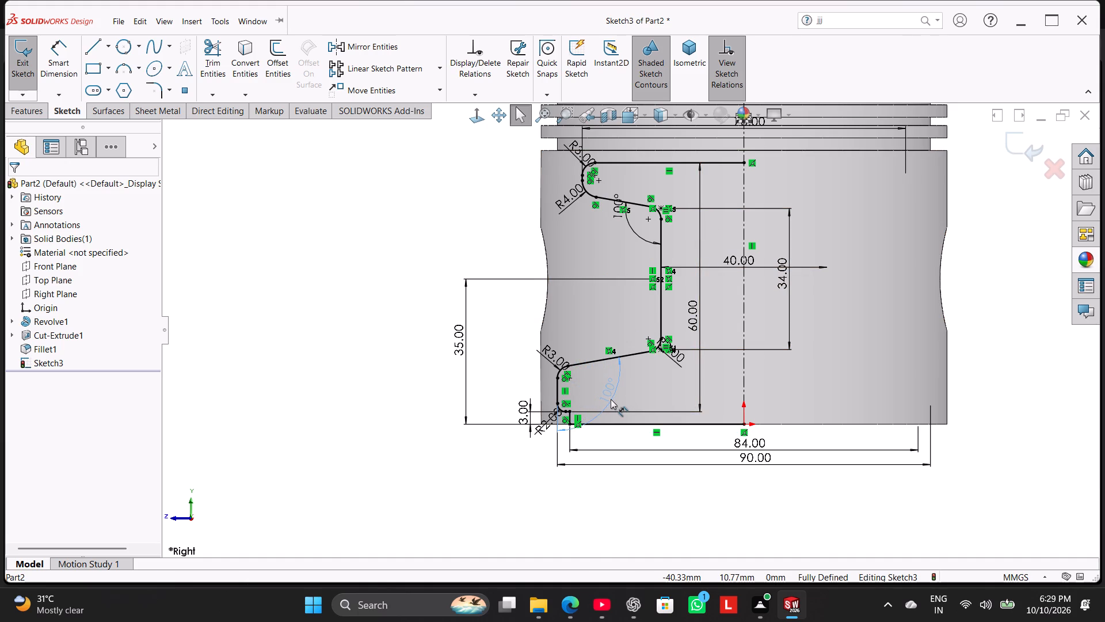
{"action": "left_click_drag", "start_coordinate": [611, 399], "coordinate": [601, 376]}
{"action": "right_click", "coordinate": [601, 376]}
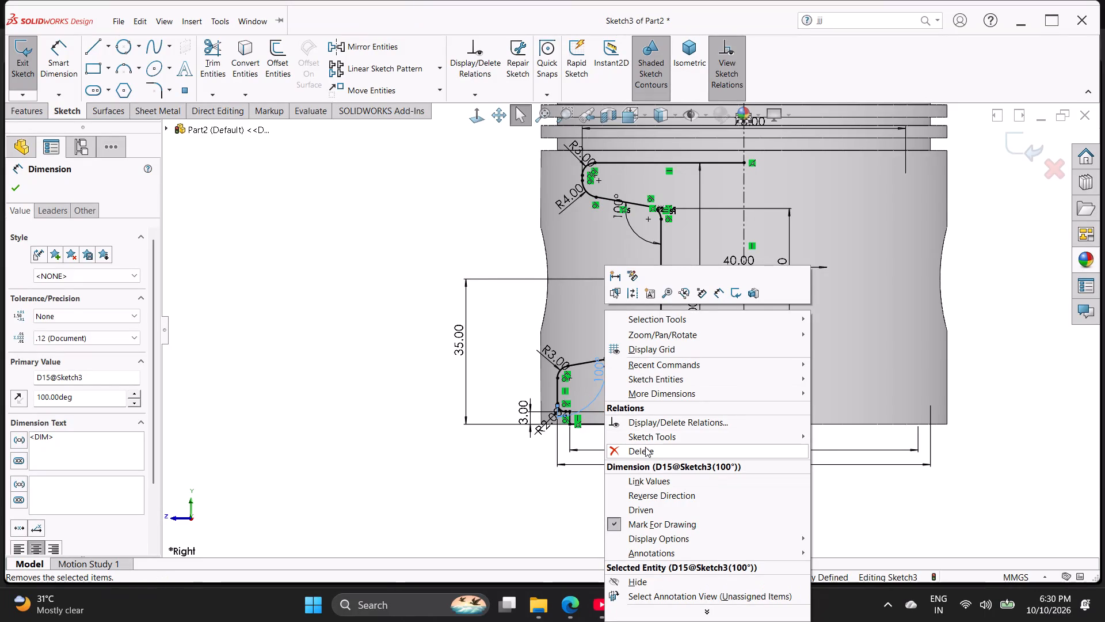
{"action": "left_click", "coordinate": [645, 447]}
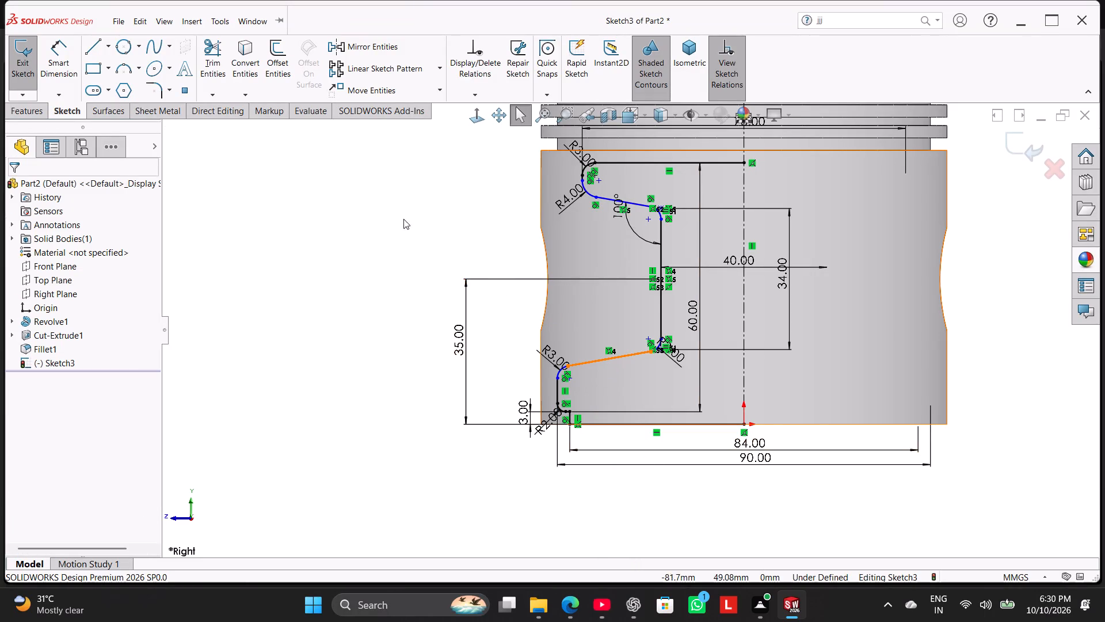
Dimension the angle between the lower slanted line and the inner vertical line as 100°.
{"action": "left_click", "coordinate": [59, 56]}
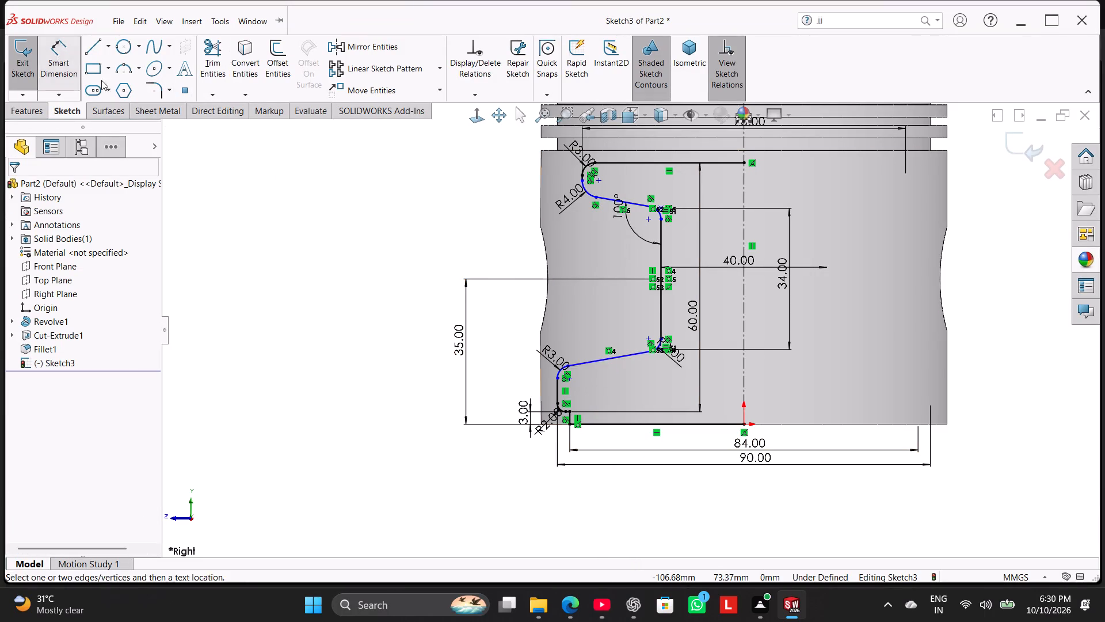
{"action": "left_click", "coordinate": [624, 354]}
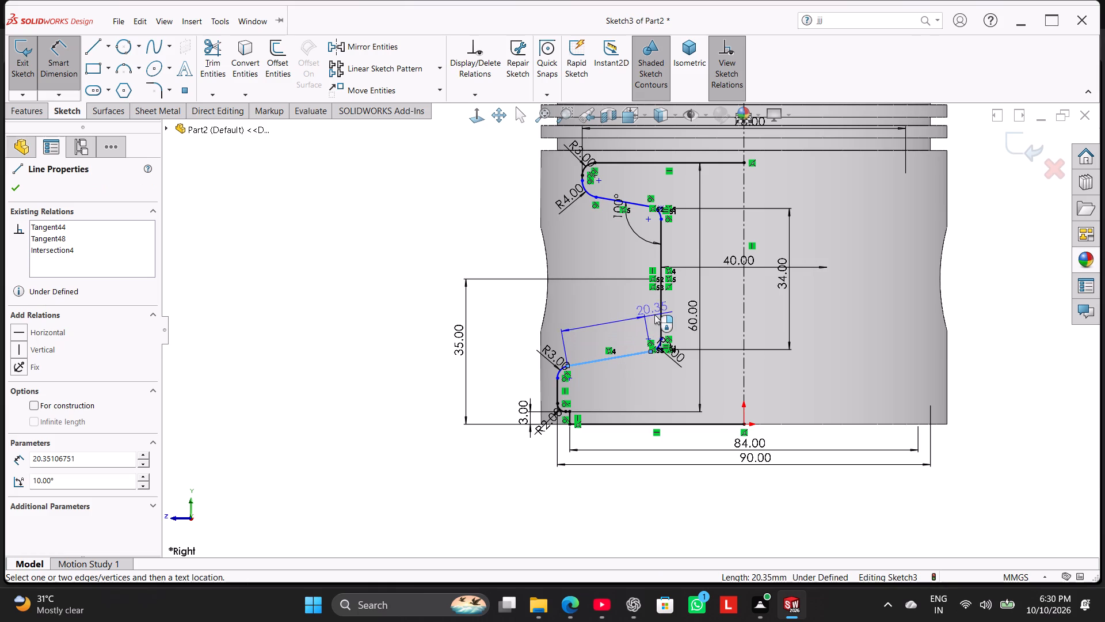
{"action": "left_click", "coordinate": [663, 295]}
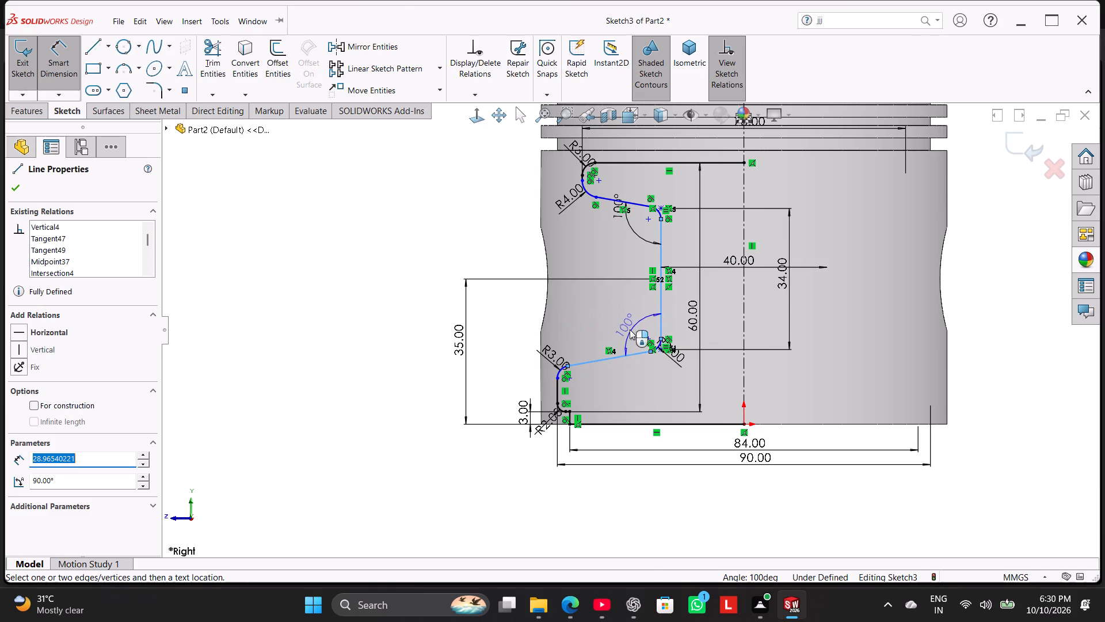
{"action": "left_click", "coordinate": [620, 323]}
{"action": "left_click", "coordinate": [647, 244]}
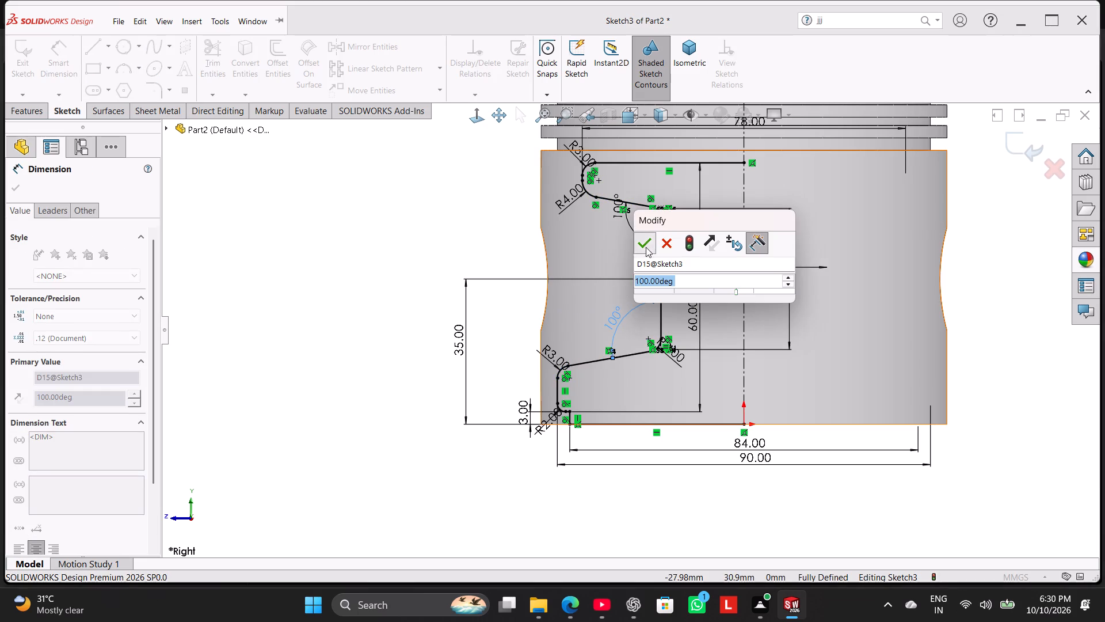
{"action": "right_click", "coordinate": [425, 285]}
{"action": "left_click", "coordinate": [473, 320]}
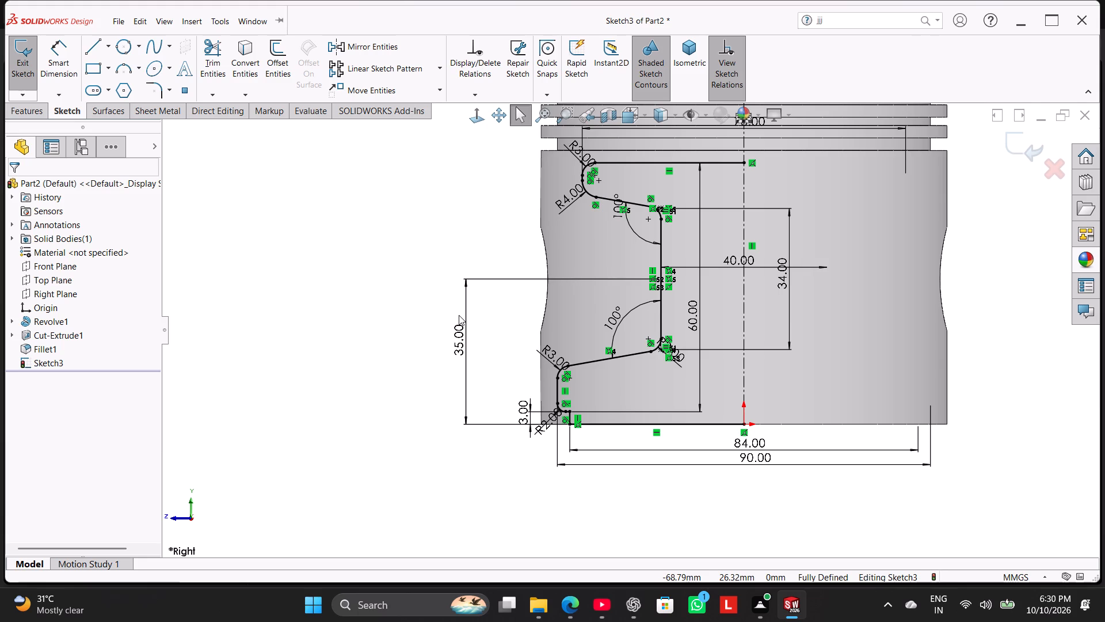
Revolve-cut the internal profile 360° about the vertical centreline, letting the open sketch be closed automatically.
{"action": "left_click", "coordinate": [25, 112]}
{"action": "left_click", "coordinate": [285, 70]}
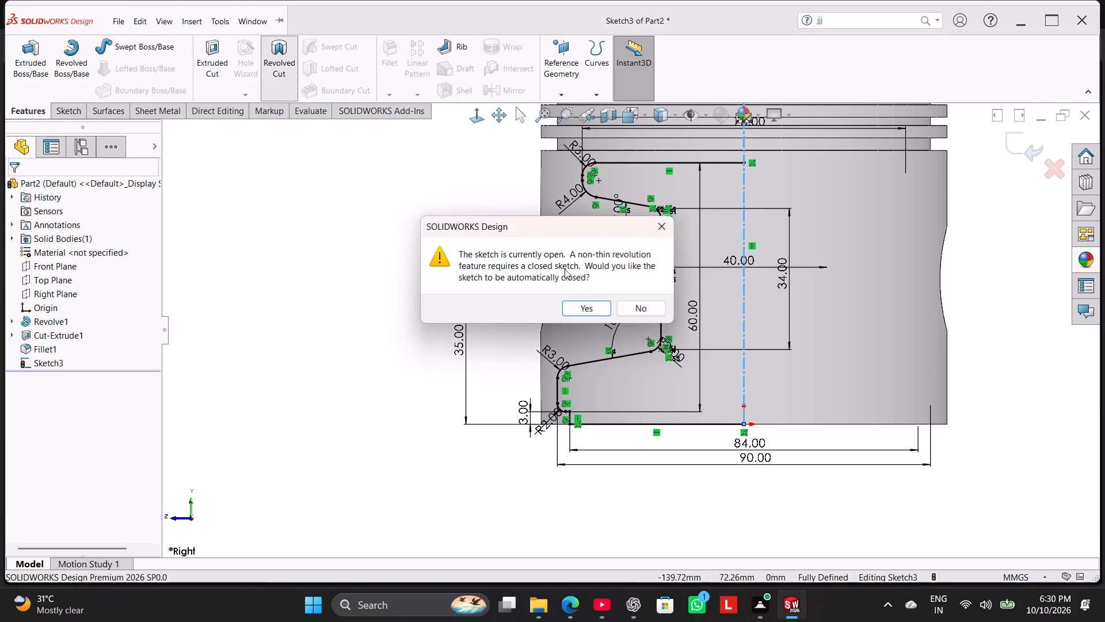
{"action": "left_click", "coordinate": [581, 302]}
{"action": "middle_click_drag", "start_coordinate": [421, 276], "coordinate": [435, 278]}
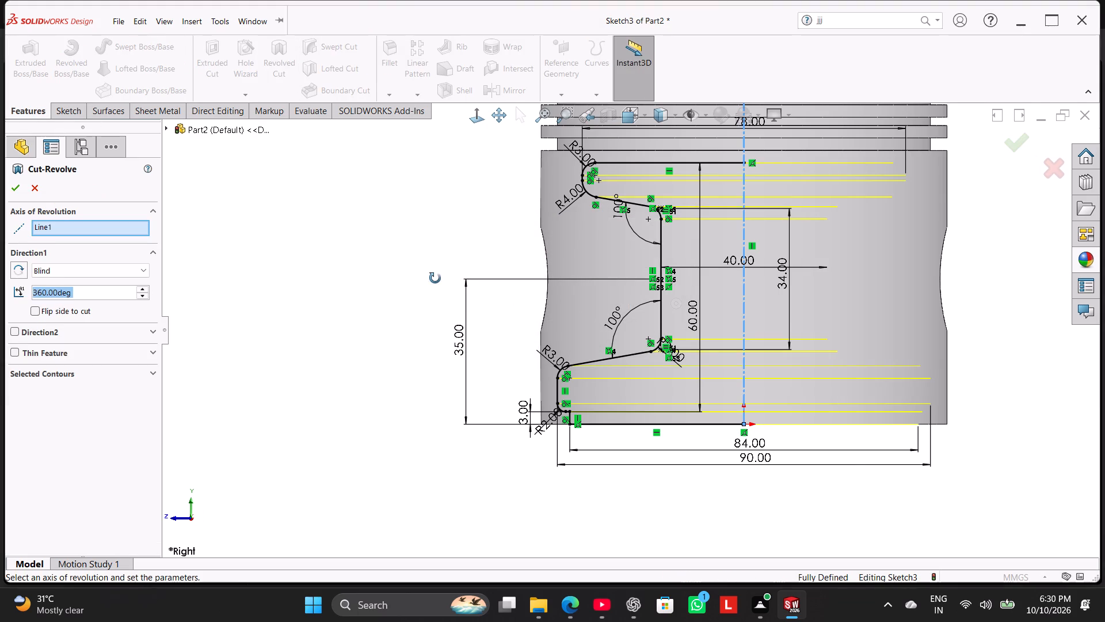
{"action": "middle_click_drag", "start_coordinate": [435, 278], "coordinate": [425, 239]}
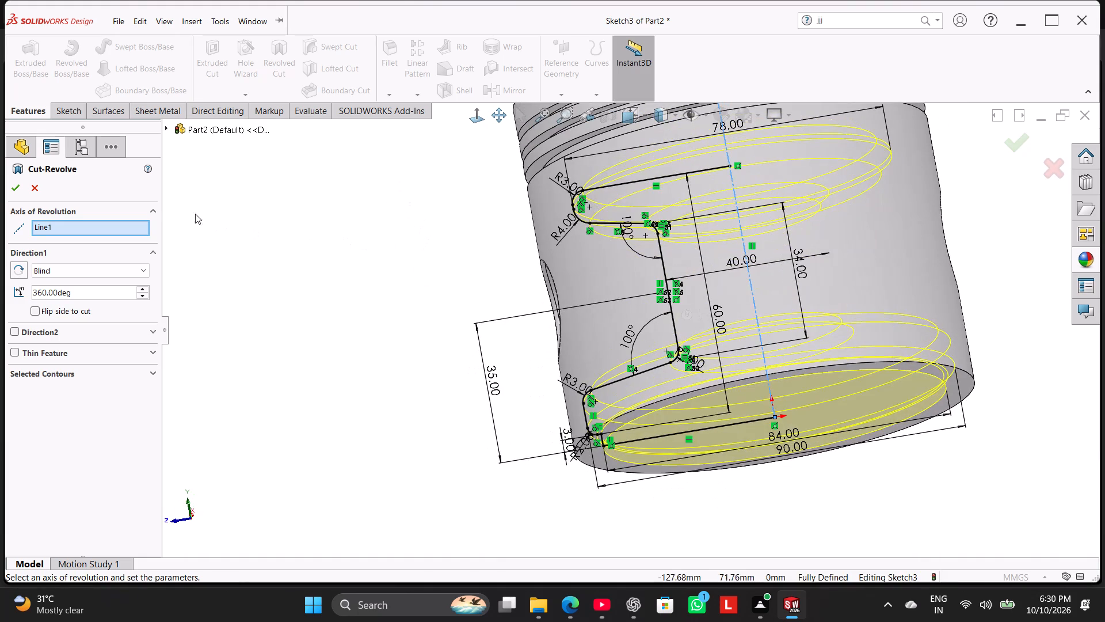
{"action": "left_click", "coordinate": [9, 191]}
{"action": "left_click", "coordinate": [265, 269]}
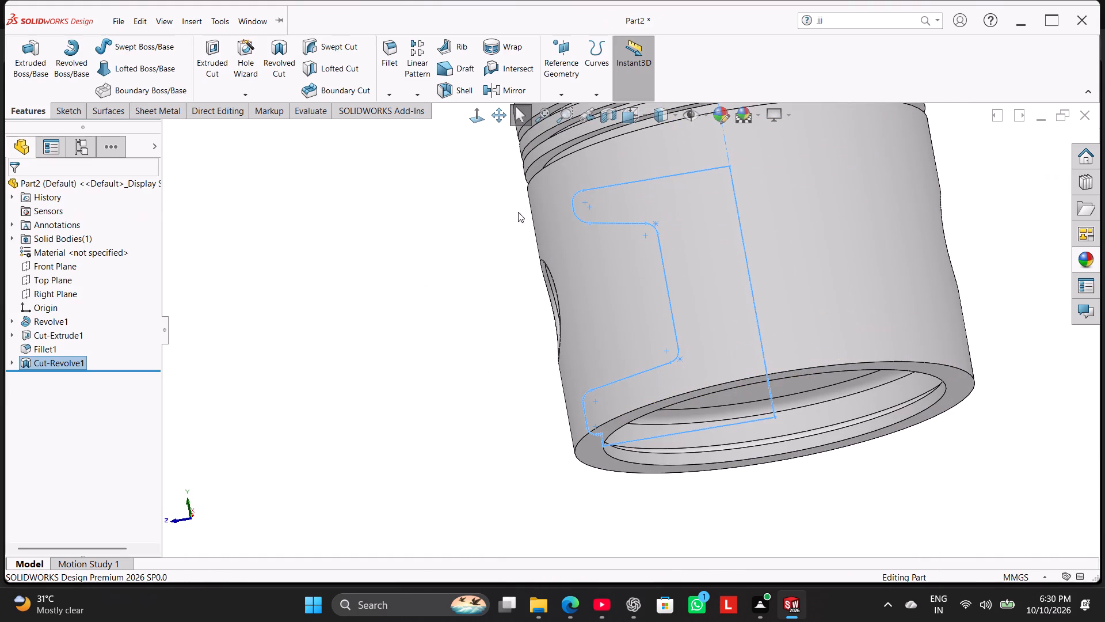
Section the piston along the Right Plane at 0 mm offset, viewed normal to the section.
{"action": "left_click", "coordinate": [604, 107]}
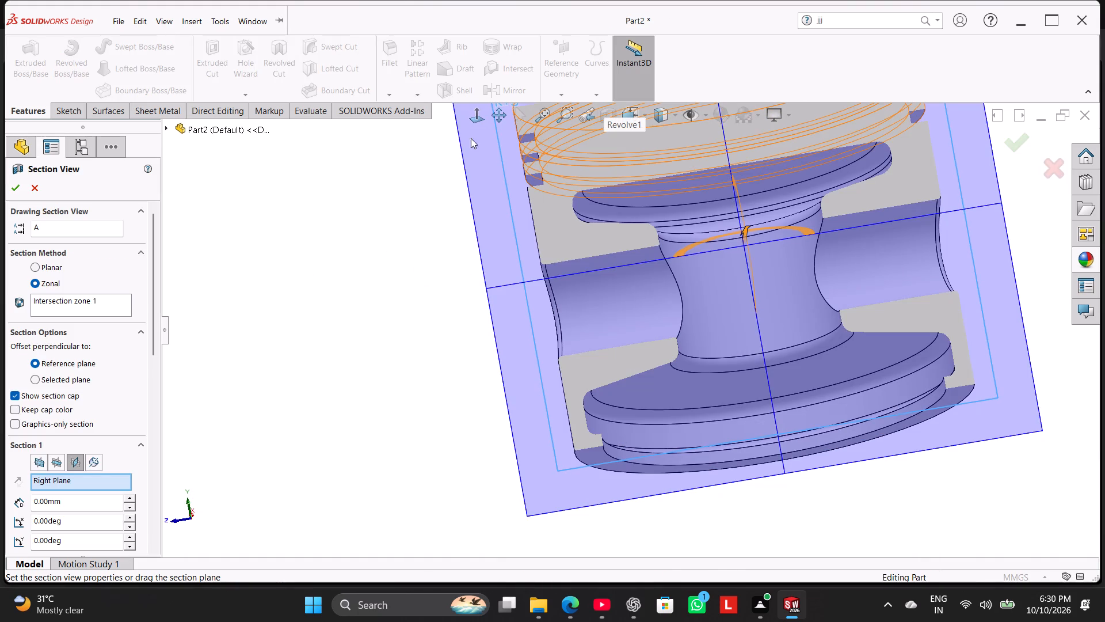
{"action": "left_click", "coordinate": [468, 111]}
{"action": "left_click", "coordinate": [362, 232]}
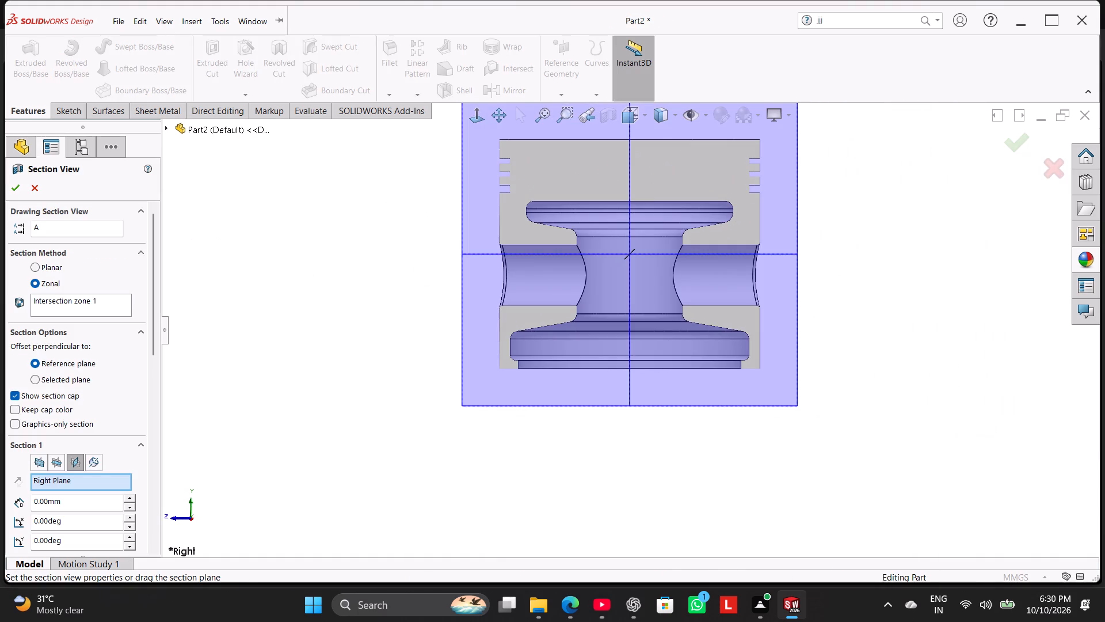
{"action": "left_click", "coordinate": [17, 188]}
{"action": "left_click", "coordinate": [276, 257]}
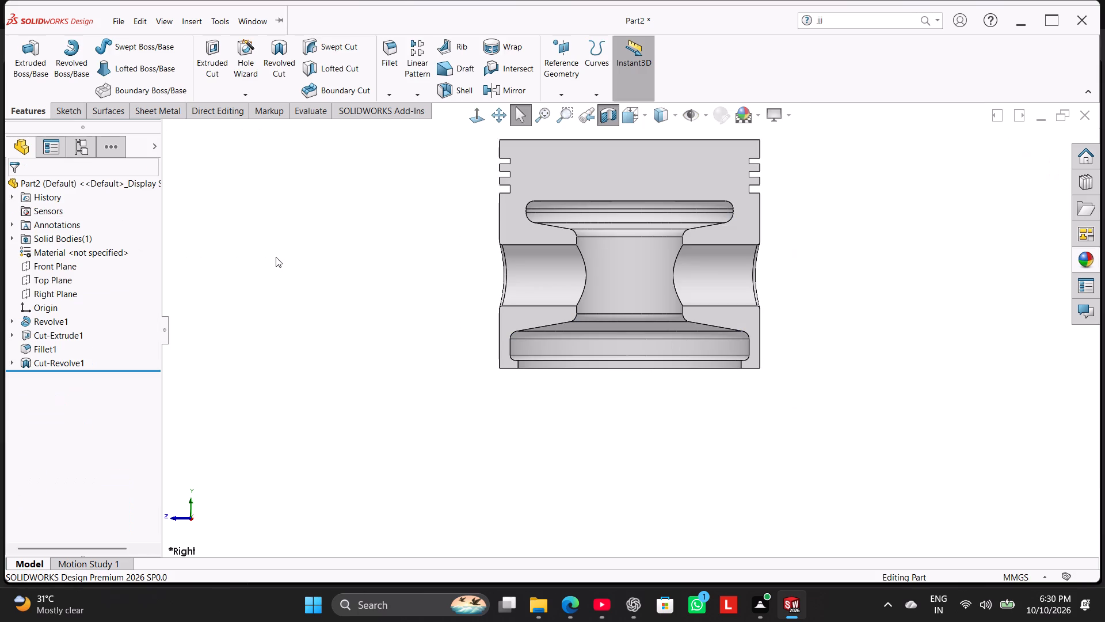
Examine the sectioned piston's internal cavity and pin hole up close, from several angles and in views normal to the section.
{"action": "scroll", "coordinate": [616, 201], "scroll_direction": "down", "scroll_amount": 3}
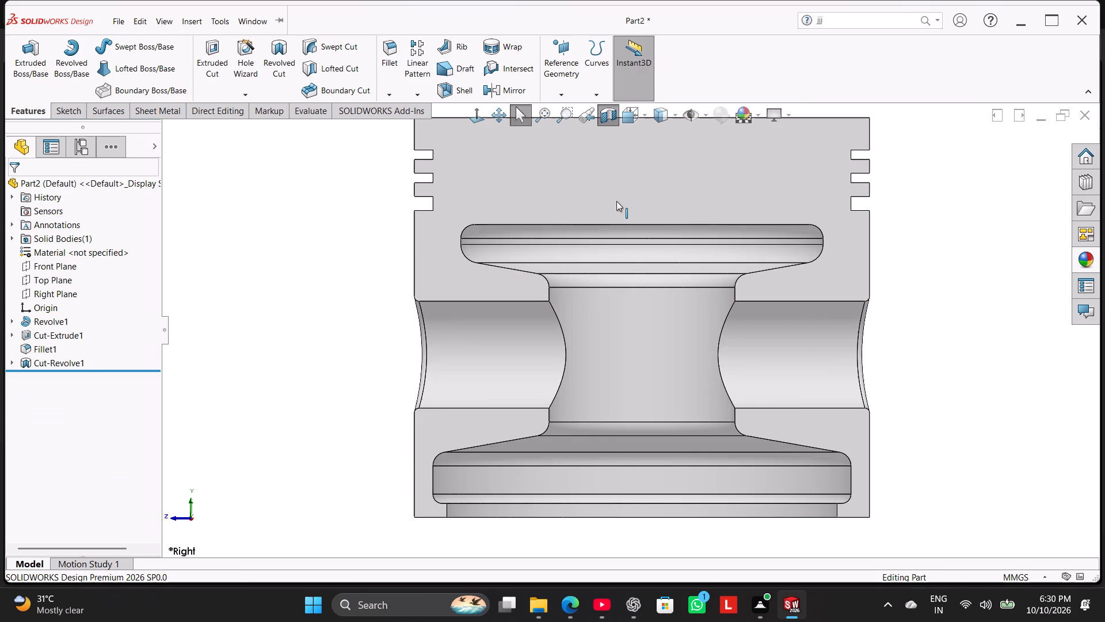
{"action": "scroll", "coordinate": [616, 204], "scroll_direction": "down", "scroll_amount": 2}
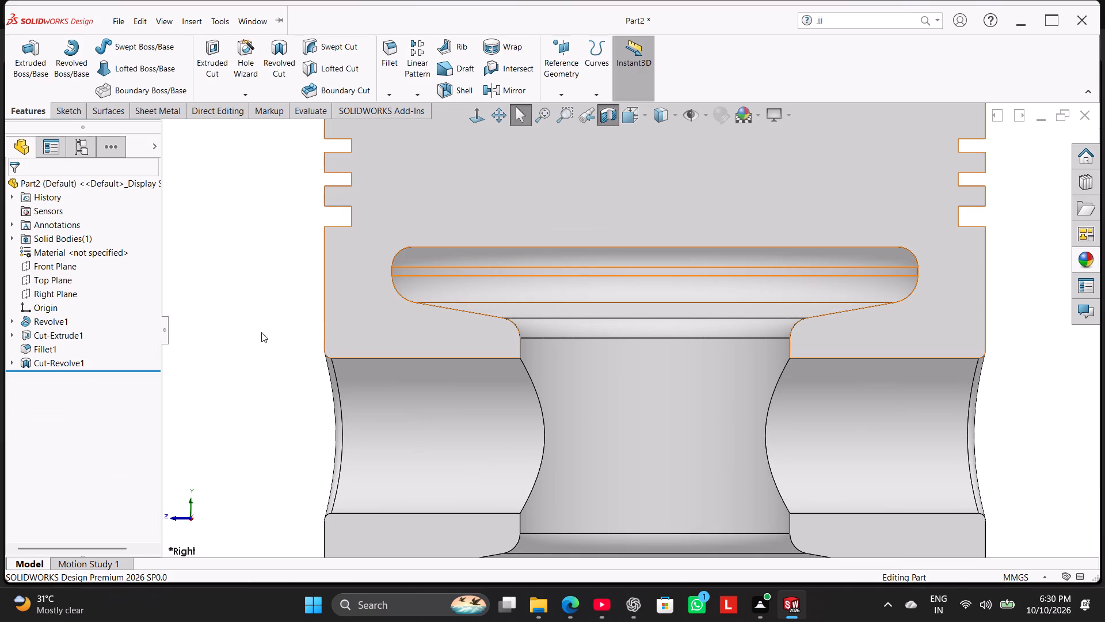
{"action": "middle_click_drag", "start_coordinate": [253, 318], "coordinate": [278, 322]}
{"action": "scroll", "coordinate": [289, 363], "scroll_direction": "up", "scroll_amount": 2}
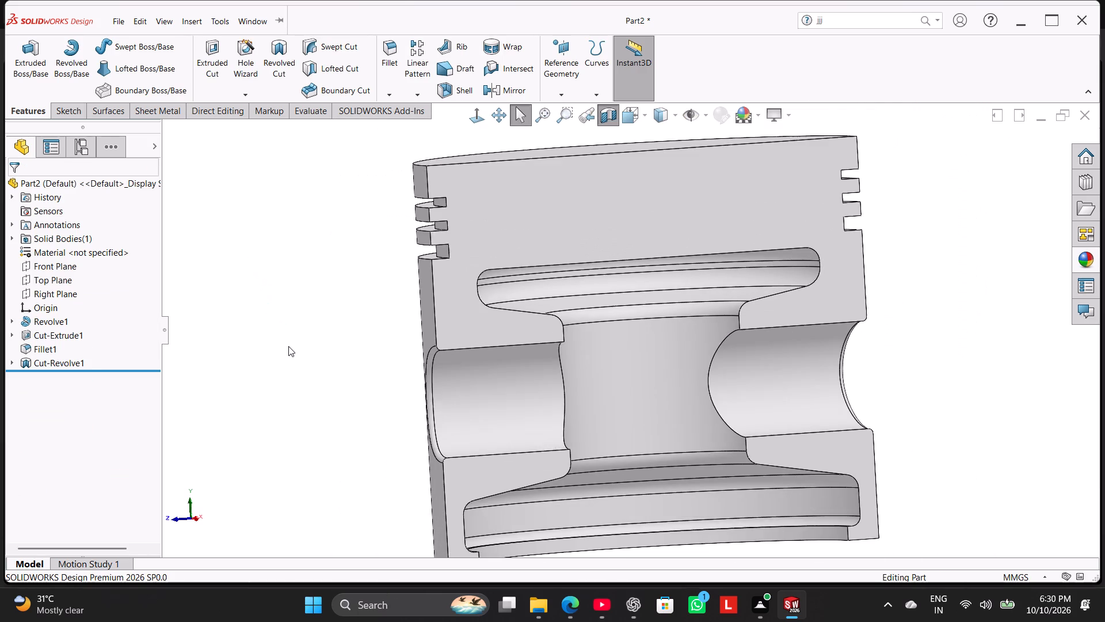
{"action": "scroll", "coordinate": [288, 346], "scroll_direction": "up", "scroll_amount": 2}
{"action": "middle_click_drag", "start_coordinate": [295, 388], "coordinate": [261, 225]}
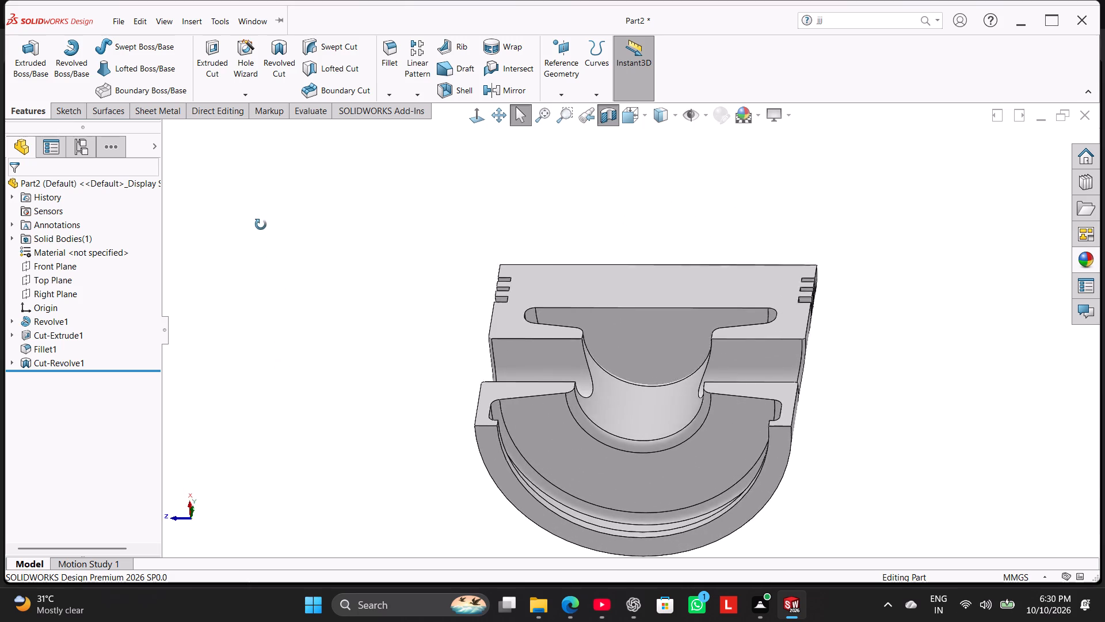
{"action": "middle_click_drag", "start_coordinate": [261, 225], "coordinate": [269, 298]}
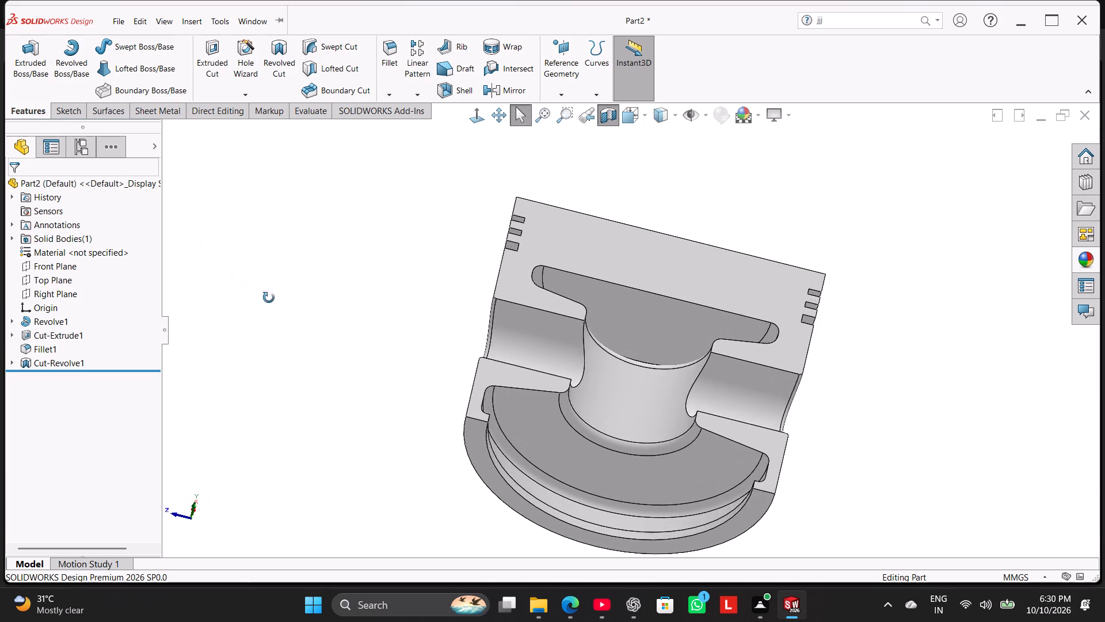
{"action": "middle_click_drag", "start_coordinate": [269, 298], "coordinate": [235, 384]}
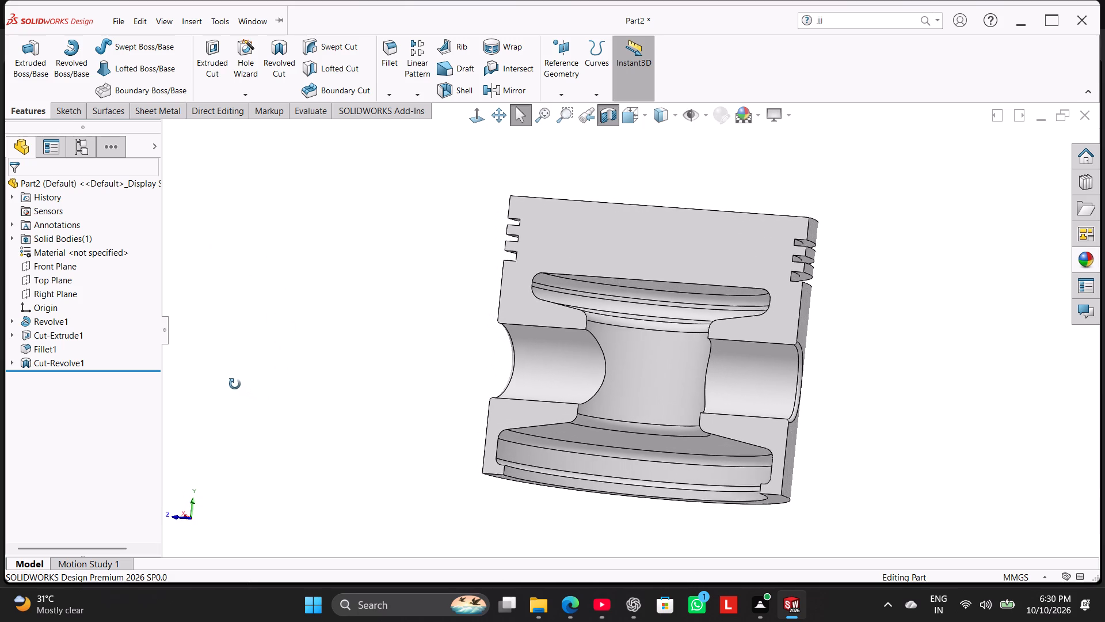
{"action": "middle_click_drag", "start_coordinate": [235, 384], "coordinate": [252, 387]}
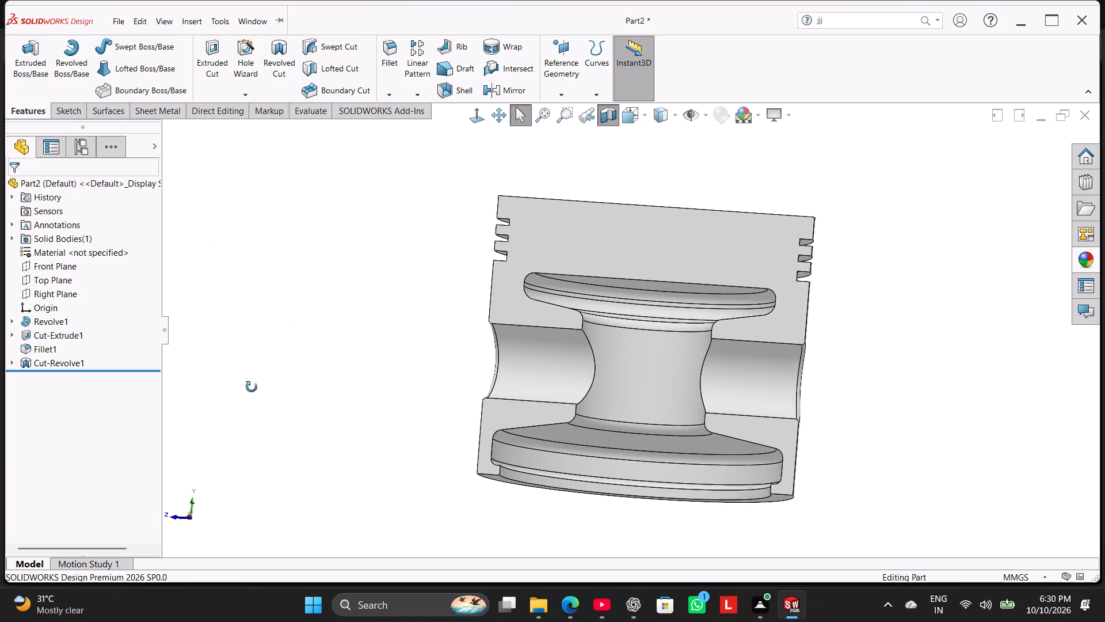
{"action": "middle_click_drag", "start_coordinate": [252, 387], "coordinate": [276, 407]}
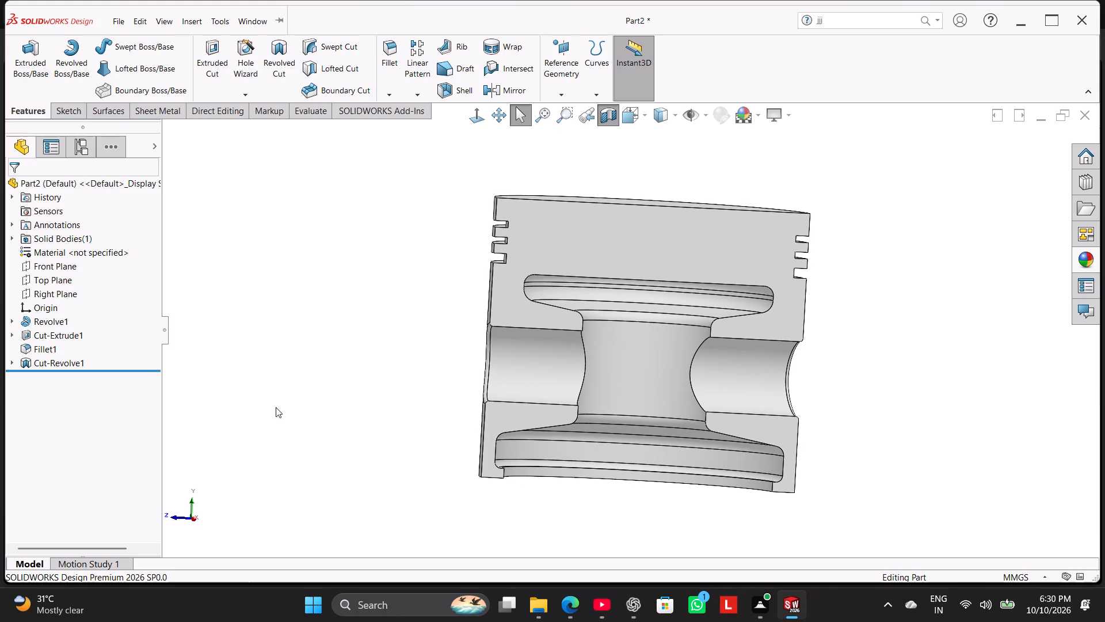
{"action": "middle_click_drag", "start_coordinate": [276, 407], "coordinate": [270, 409]}
{"action": "left_click", "coordinate": [473, 124]}
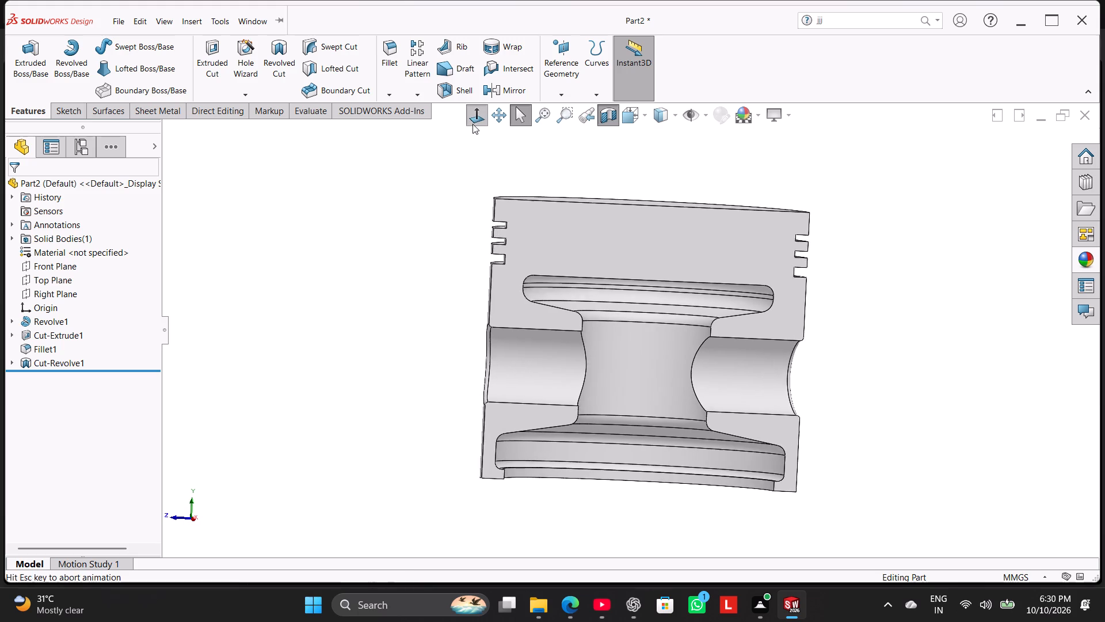
{"action": "left_click", "coordinate": [402, 237]}
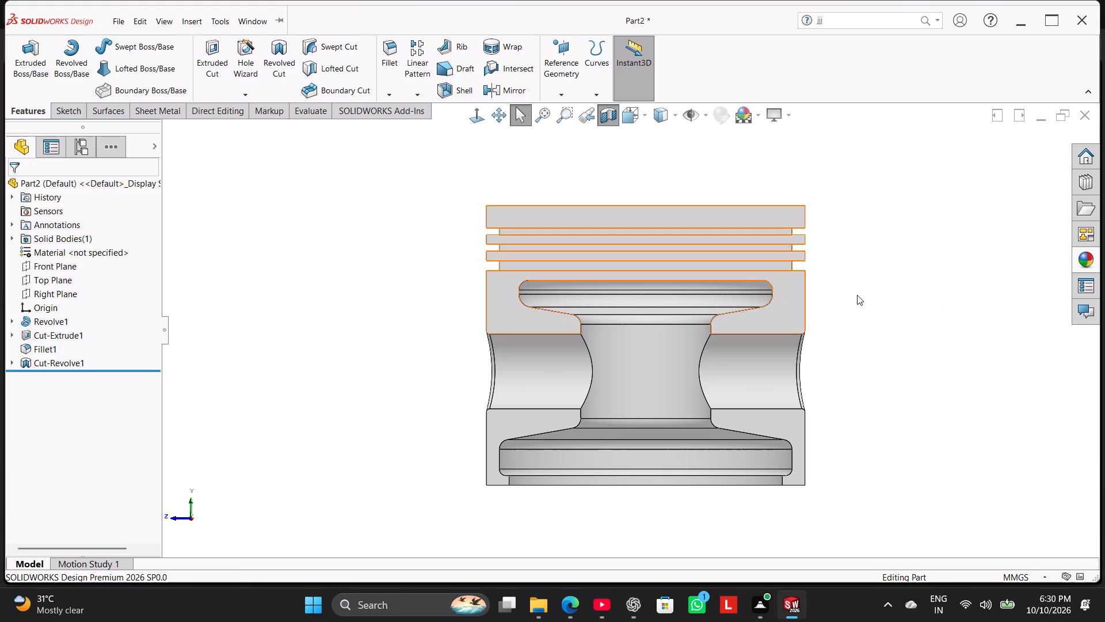
{"action": "left_click", "coordinate": [901, 387]}
{"action": "left_click", "coordinate": [468, 118]}
{"action": "left_click", "coordinate": [468, 118]}
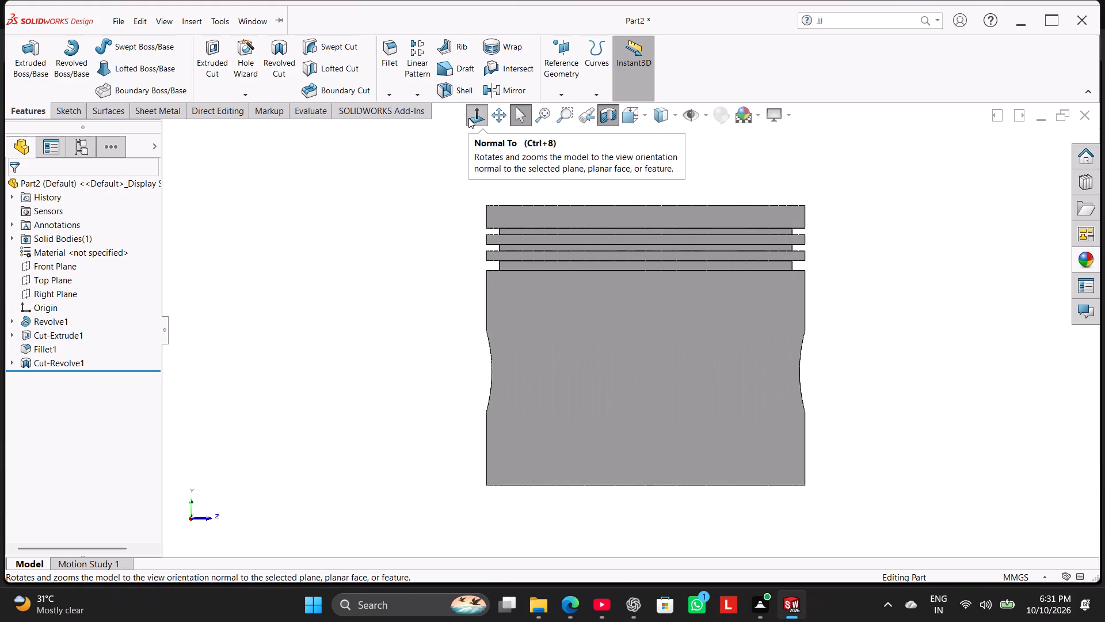
Reopen the Cut-Revolve1 sketch for editing and delete the R4 dimension on the upper recess's lower corner arc.
{"action": "left_click", "coordinate": [403, 282]}
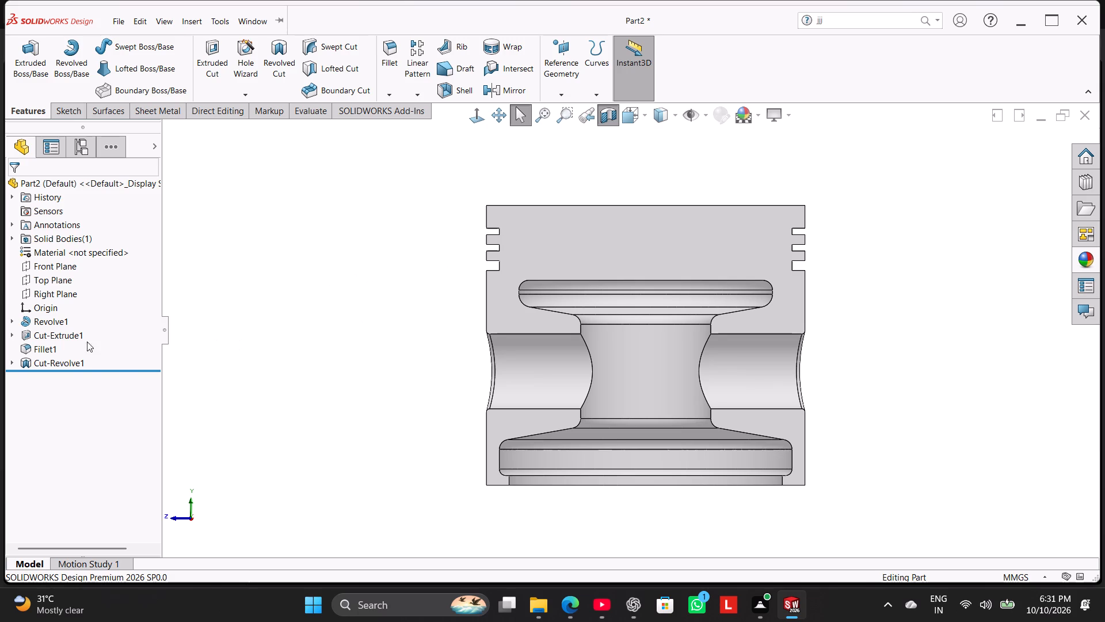
{"action": "right_click", "coordinate": [73, 362]}
{"action": "left_click", "coordinate": [98, 332]}
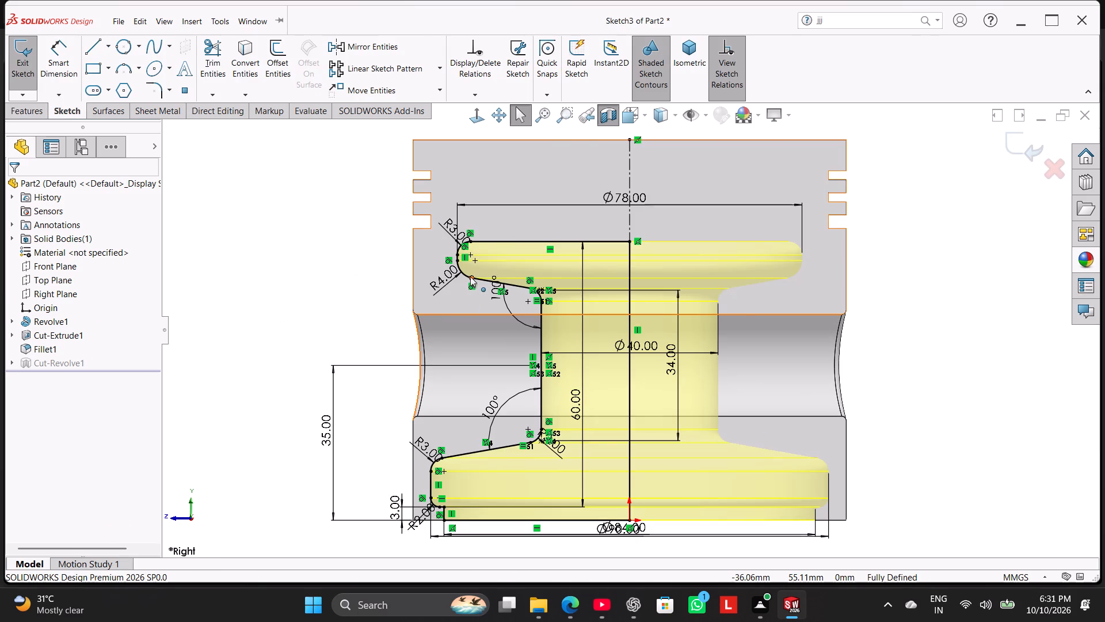
{"action": "scroll", "coordinate": [470, 276], "scroll_direction": "down", "scroll_amount": 4}
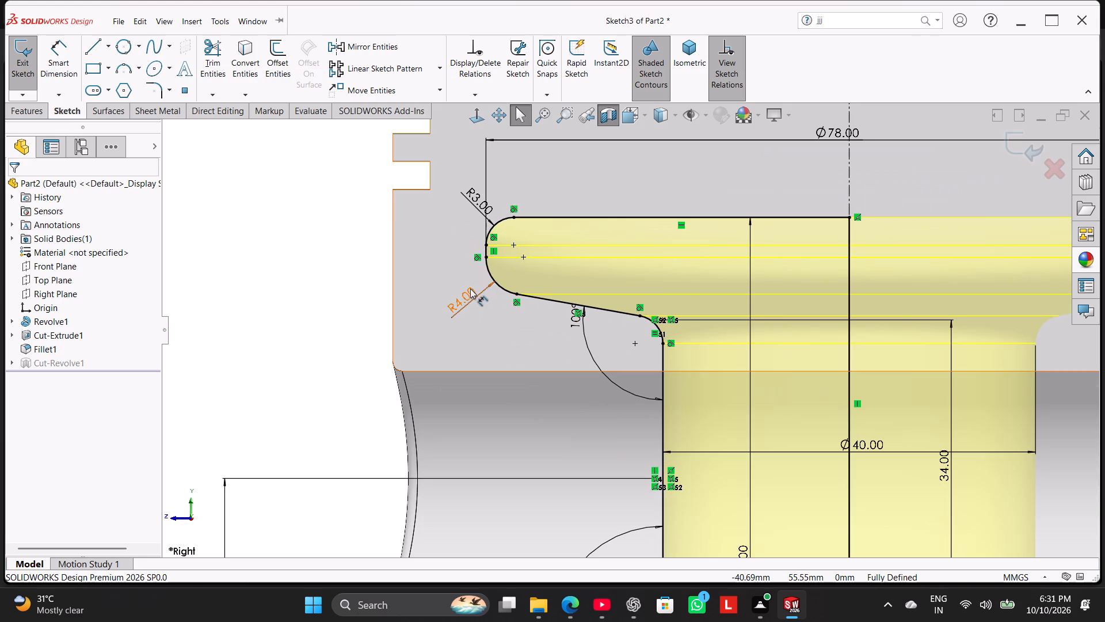
{"action": "right_click", "coordinate": [467, 297]}
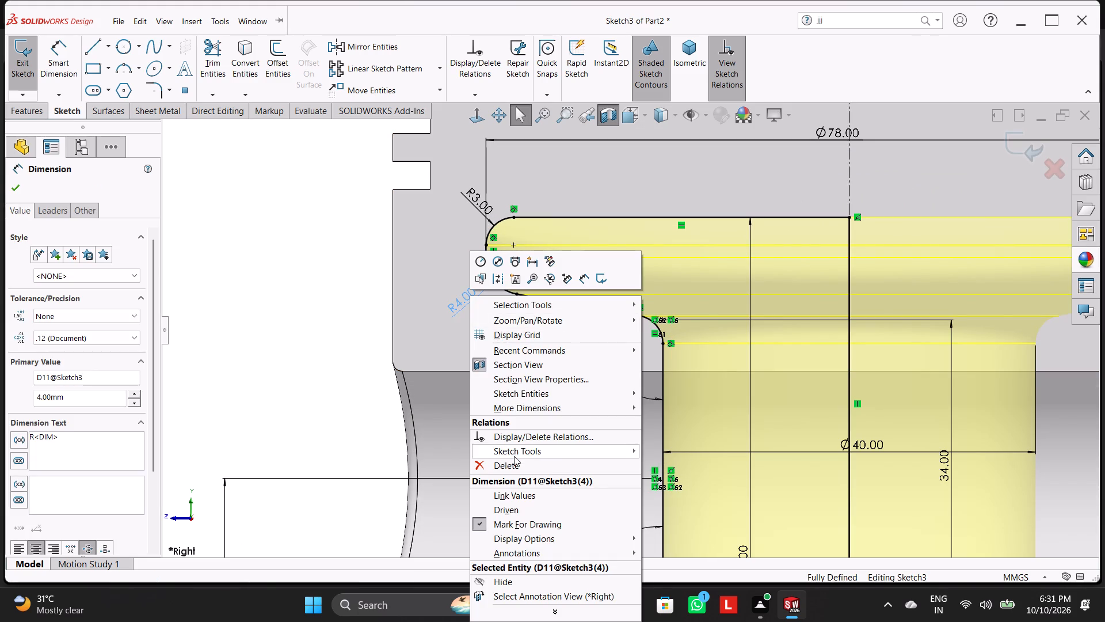
{"action": "left_click", "coordinate": [517, 465]}
Remove both corner arcs and the short vertical line between them at the upper recess's outer end.
{"action": "right_click", "coordinate": [501, 220]}
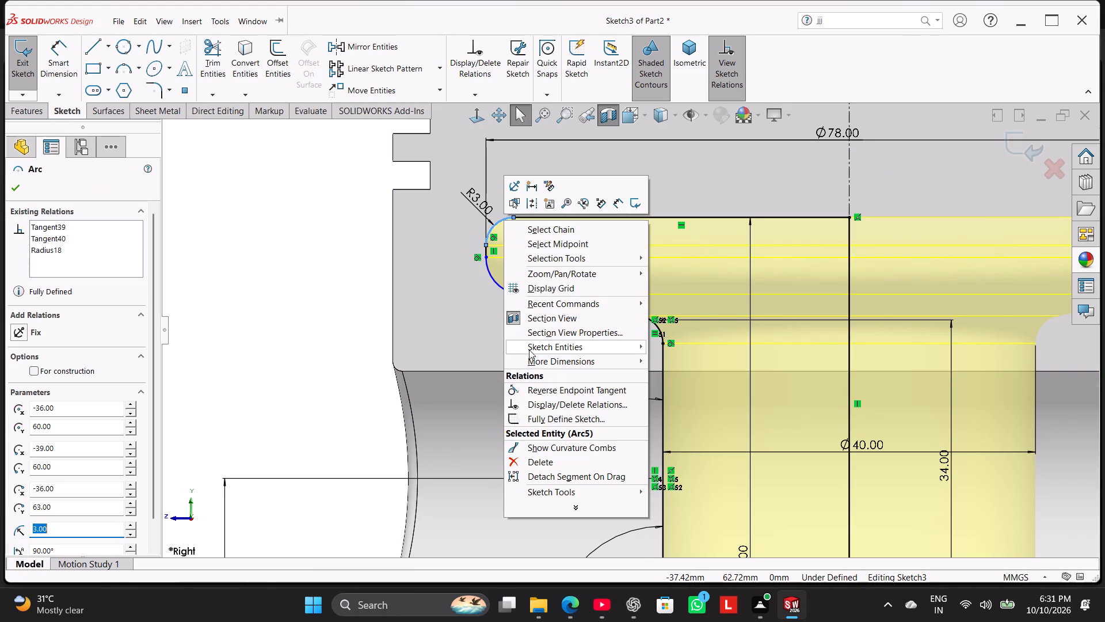
{"action": "left_click", "coordinate": [547, 461]}
{"action": "left_click", "coordinate": [479, 305]}
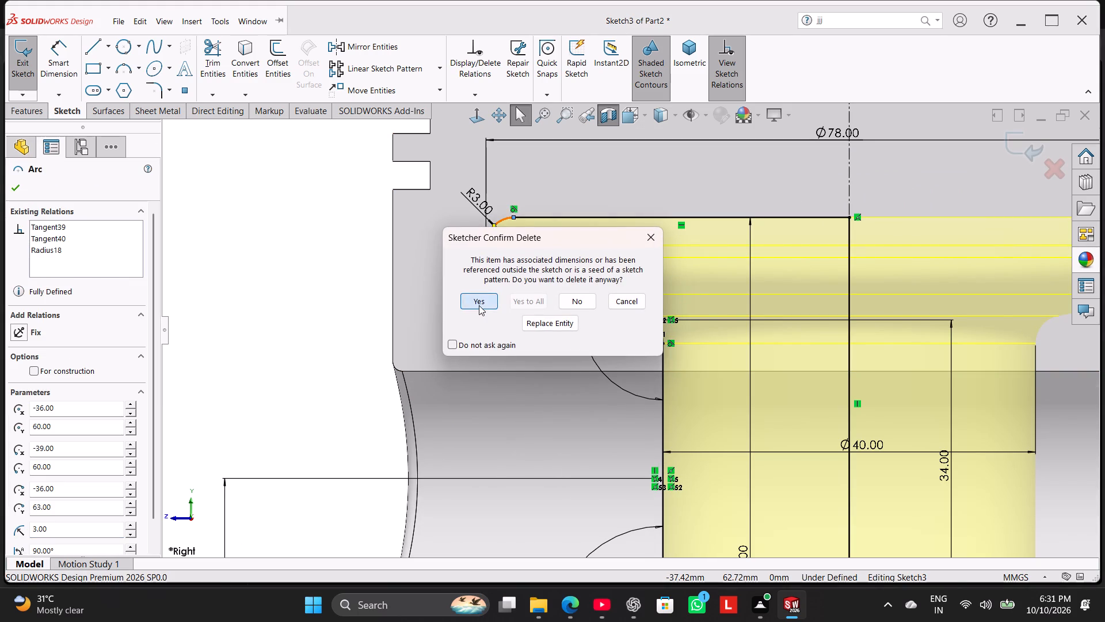
{"action": "right_click", "coordinate": [500, 281]}
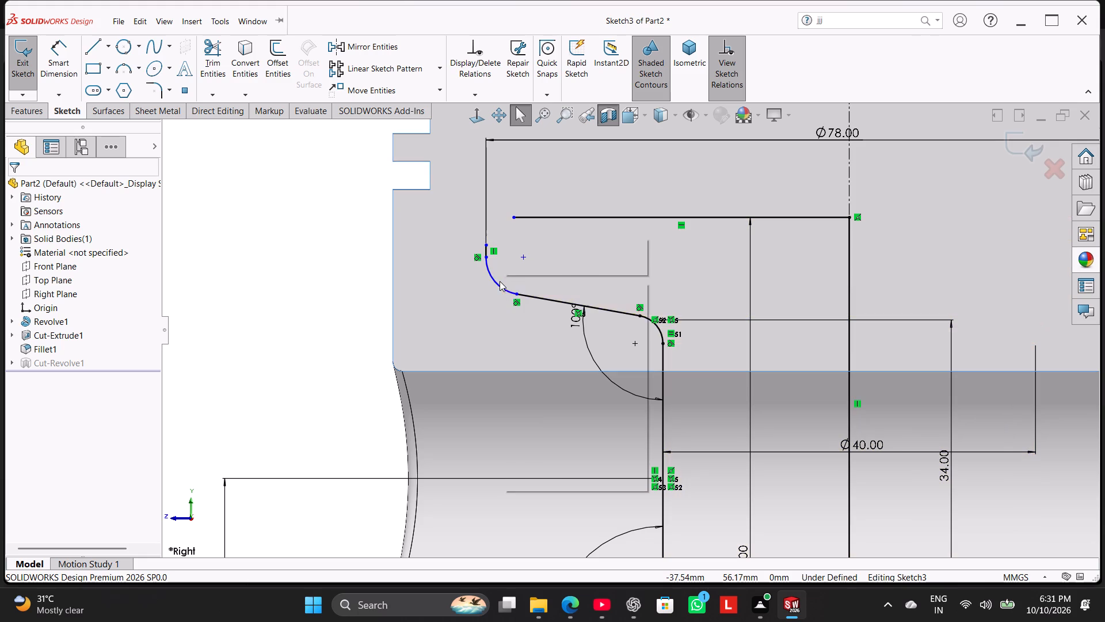
{"action": "left_click", "coordinate": [533, 471]}
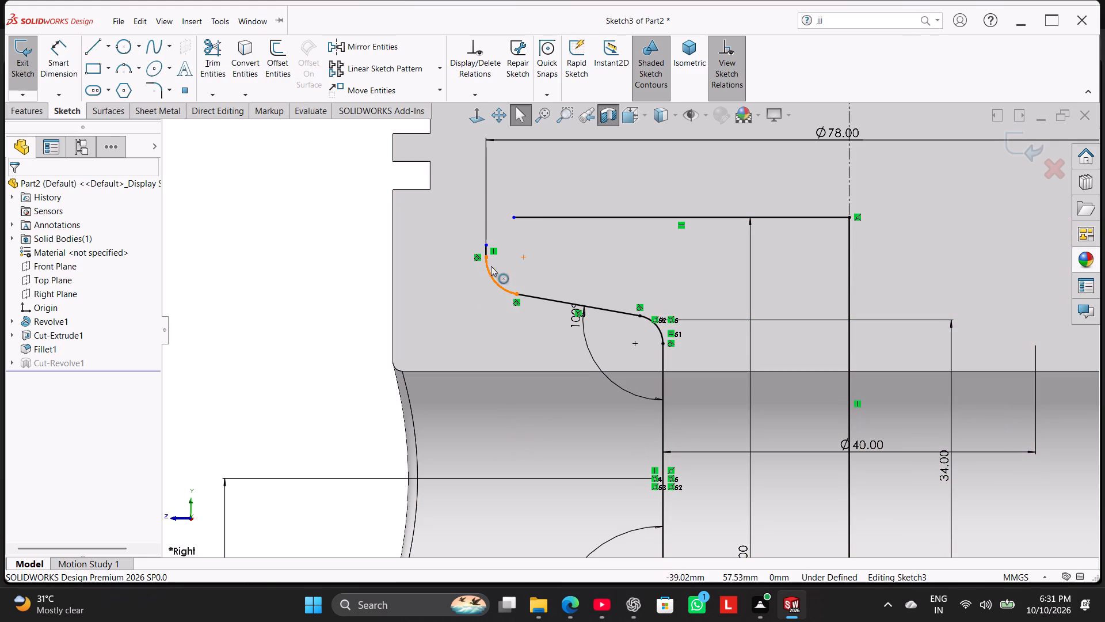
{"action": "left_click", "coordinate": [219, 69]}
{"action": "left_click_drag", "start_coordinate": [515, 250], "coordinate": [478, 307]}
{"action": "left_click_drag", "start_coordinate": [503, 229], "coordinate": [473, 270]}
{"action": "scroll", "coordinate": [463, 271], "scroll_direction": "up", "scroll_amount": 1}
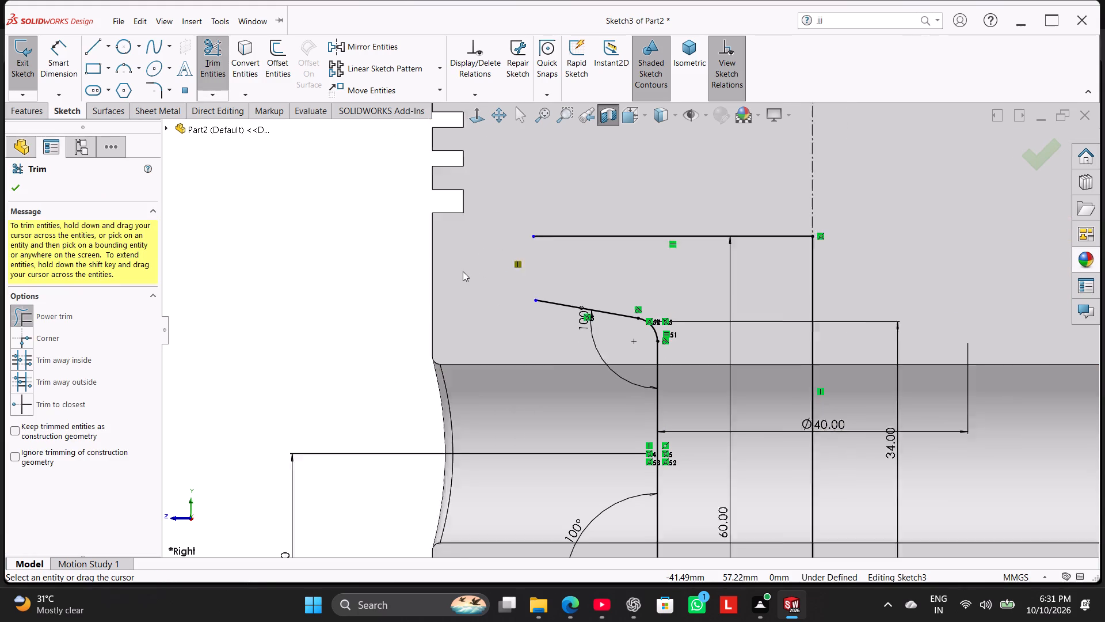
Close the upper recess with a line joining the open ends of the top and slanted lines, and make it vertical.
{"action": "scroll", "coordinate": [463, 271], "scroll_direction": "up", "scroll_amount": 1}
{"action": "left_click", "coordinate": [98, 40]}
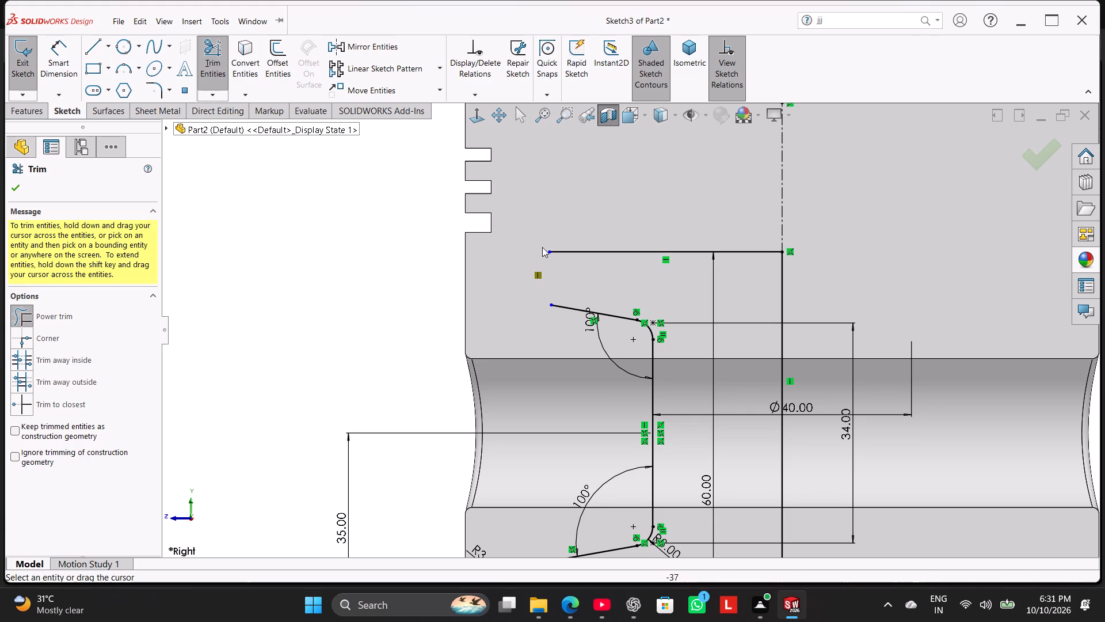
{"action": "left_click", "coordinate": [90, 41]}
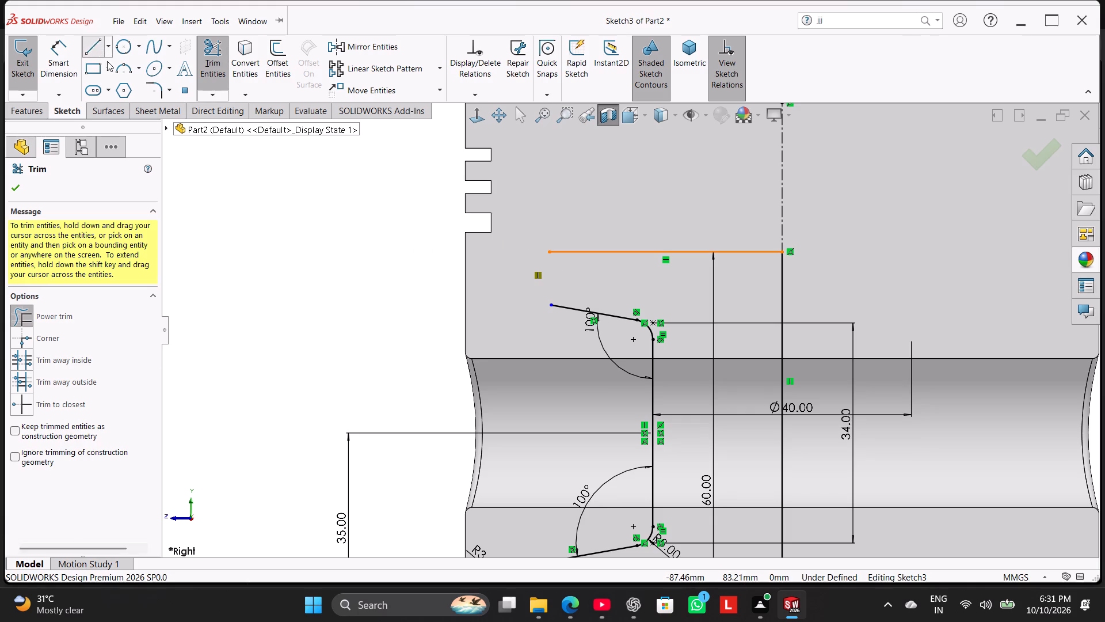
{"action": "left_click", "coordinate": [550, 251]}
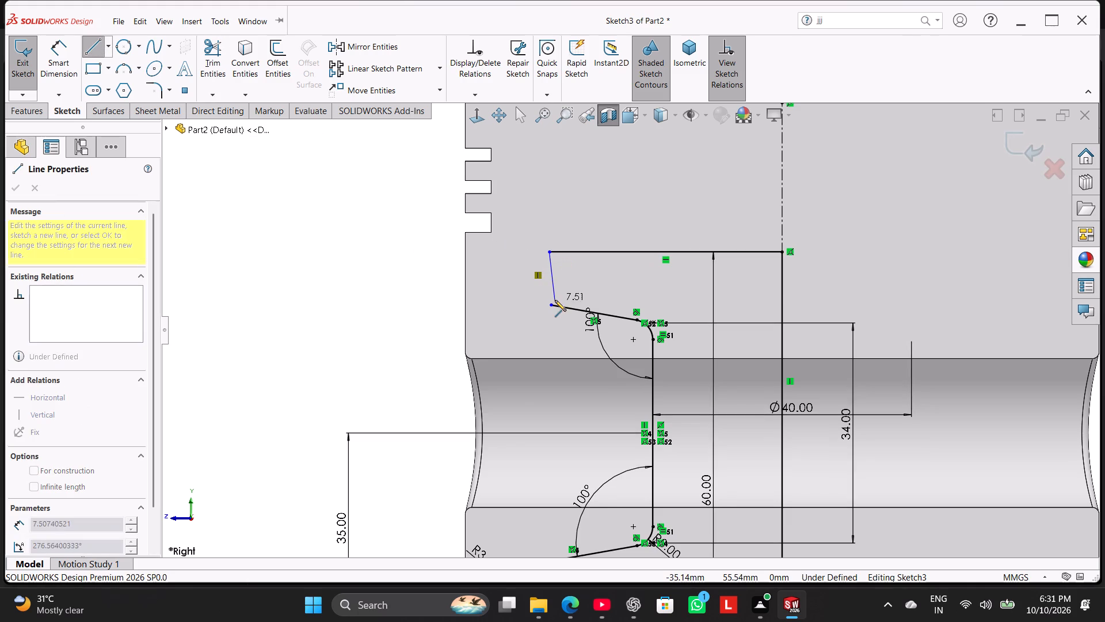
{"action": "left_click", "coordinate": [552, 303]}
{"action": "right_click", "coordinate": [398, 293]}
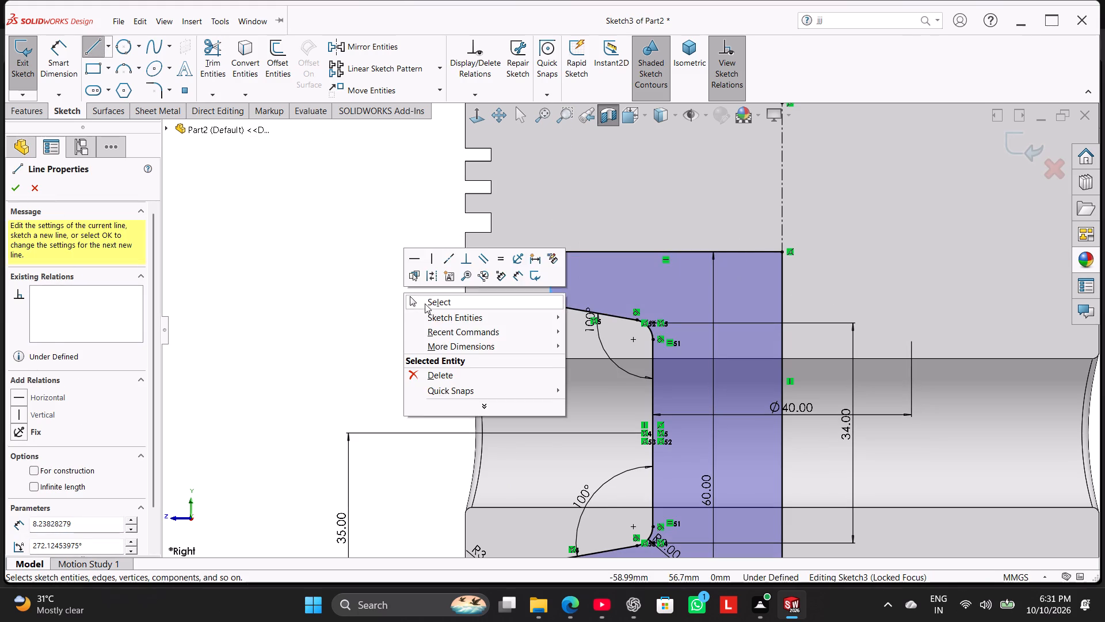
{"action": "left_click", "coordinate": [425, 304]}
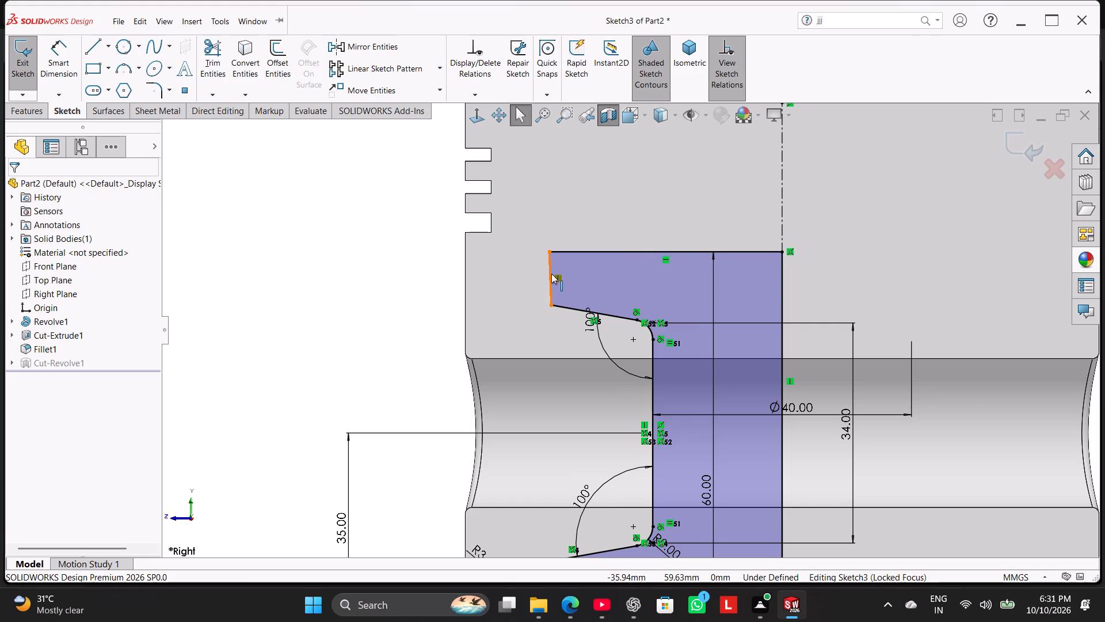
{"action": "right_click", "coordinate": [551, 274]}
{"action": "left_click", "coordinate": [586, 242]}
{"action": "left_click", "coordinate": [404, 304]}
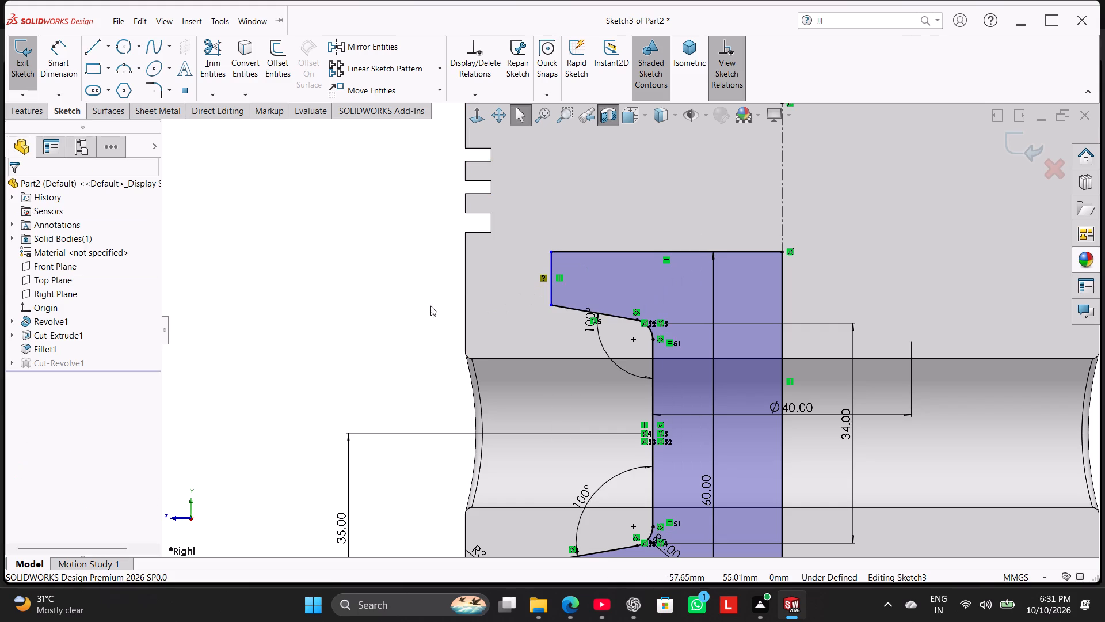
Dimension the new vertical line across the centreline as a 78 mm diameter.
{"action": "left_click", "coordinate": [59, 53]}
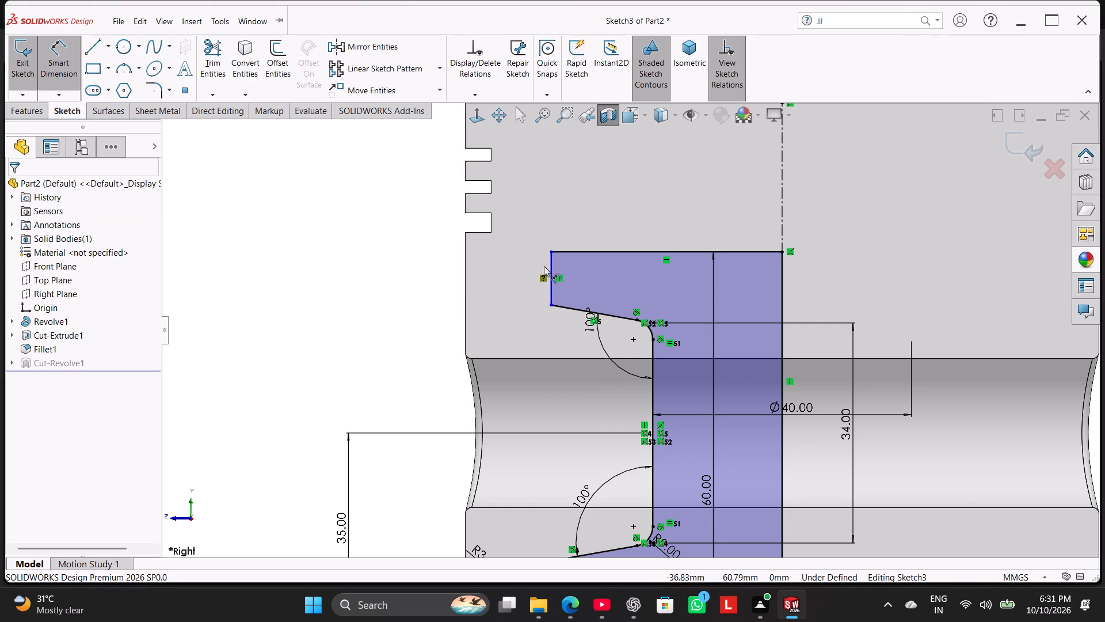
{"action": "left_click", "coordinate": [549, 266]}
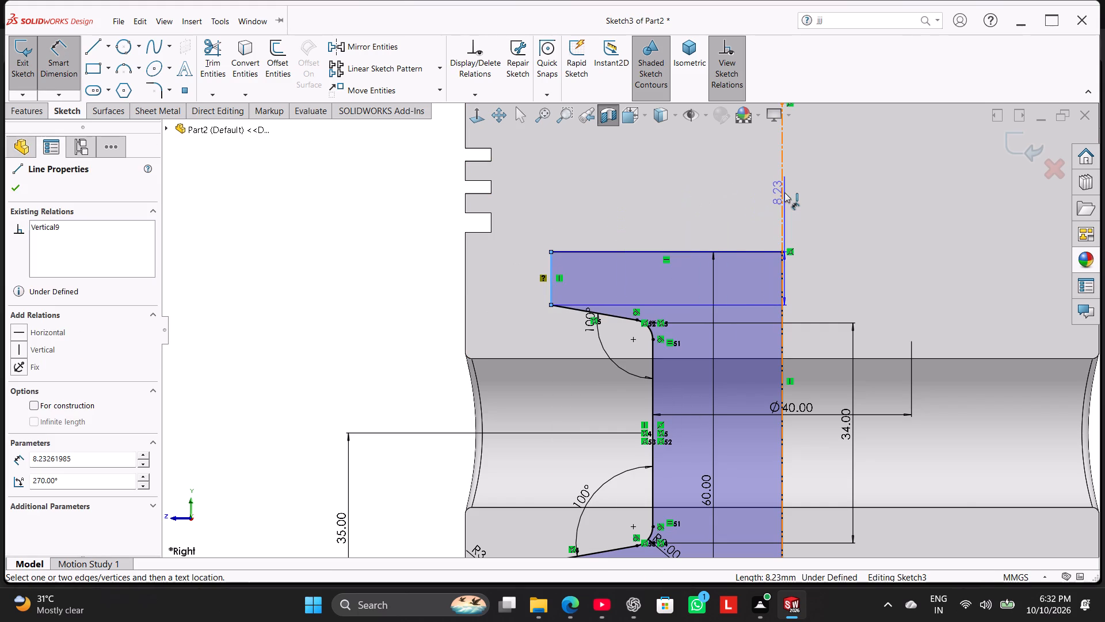
{"action": "left_click", "coordinate": [784, 192]}
{"action": "left_click", "coordinate": [790, 185]}
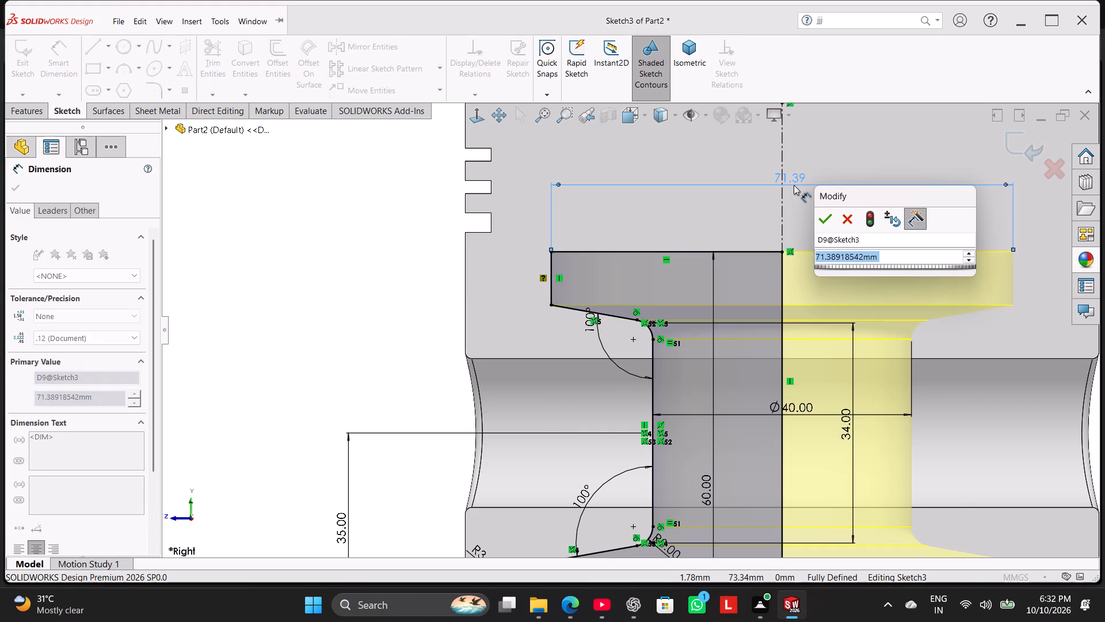
{"action": "type", "text": "78"}
{"action": "key", "text": "Return"}
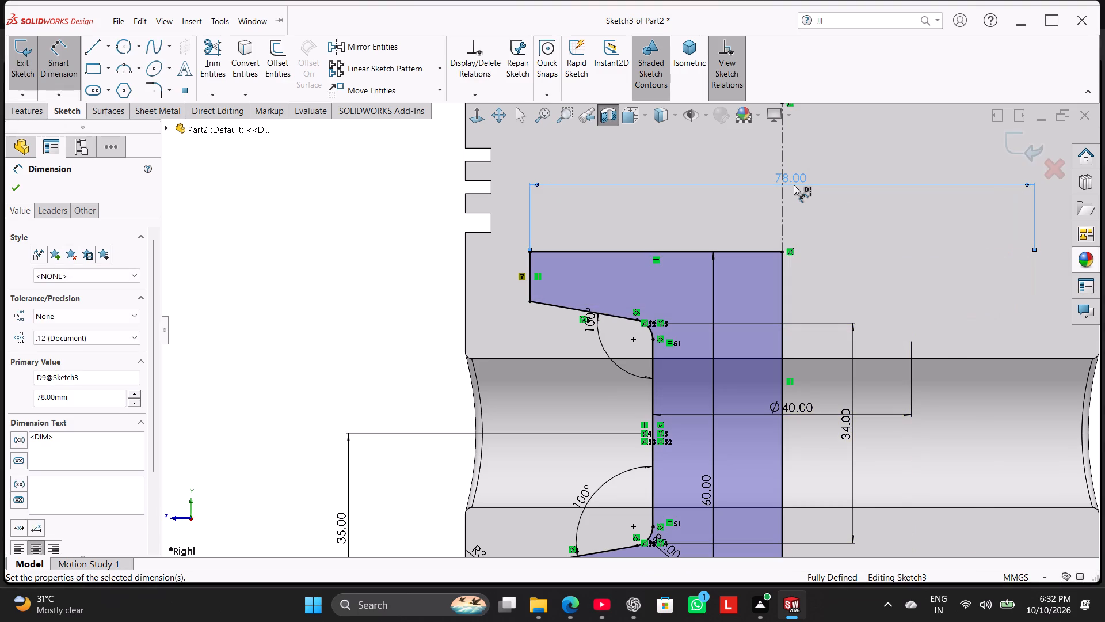
{"action": "scroll", "coordinate": [816, 278], "scroll_direction": "up", "scroll_amount": 2}
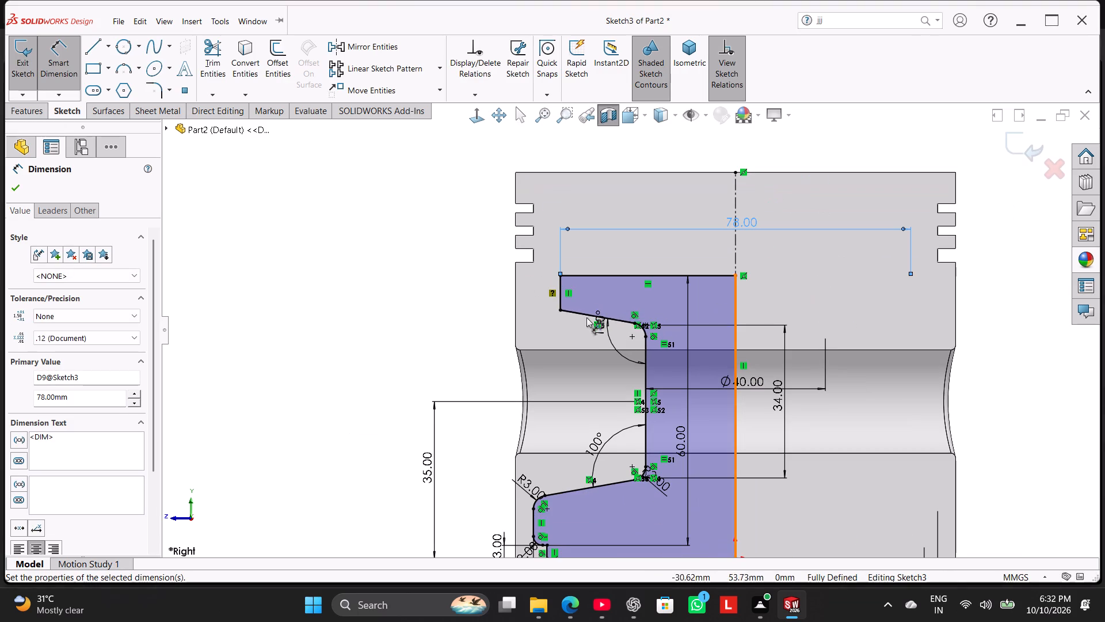
{"action": "right_click", "coordinate": [398, 291]}
{"action": "left_click", "coordinate": [436, 329]}
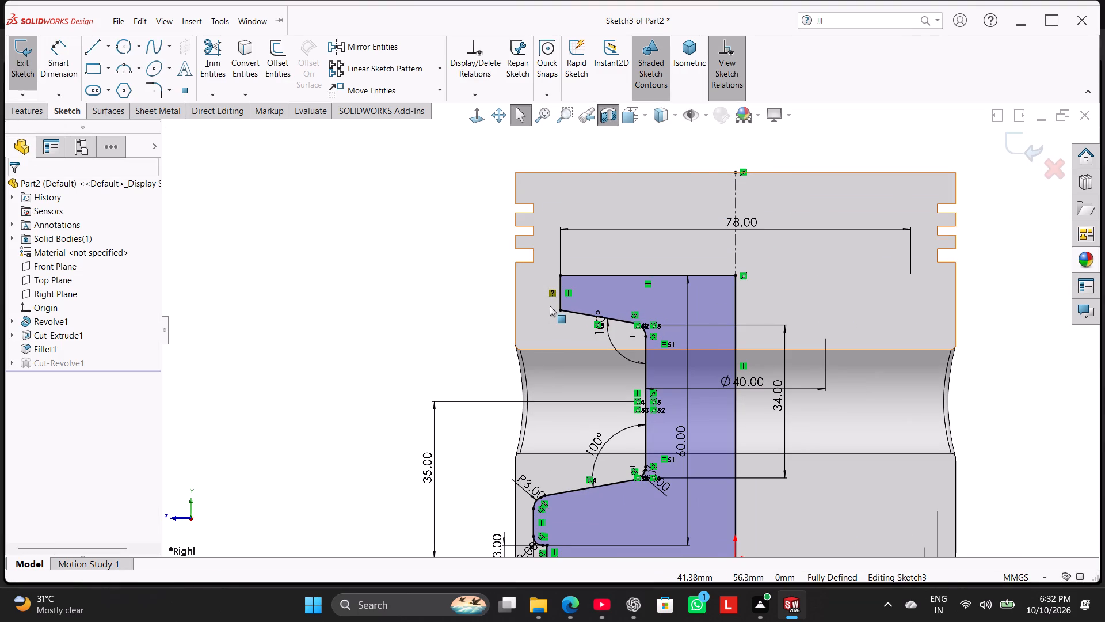
Exit the edited sketch to rebuild the revolved cut with sharp outer corners in the upper recess.
{"action": "right_click", "coordinate": [551, 290]}
{"action": "left_click", "coordinate": [582, 454]}
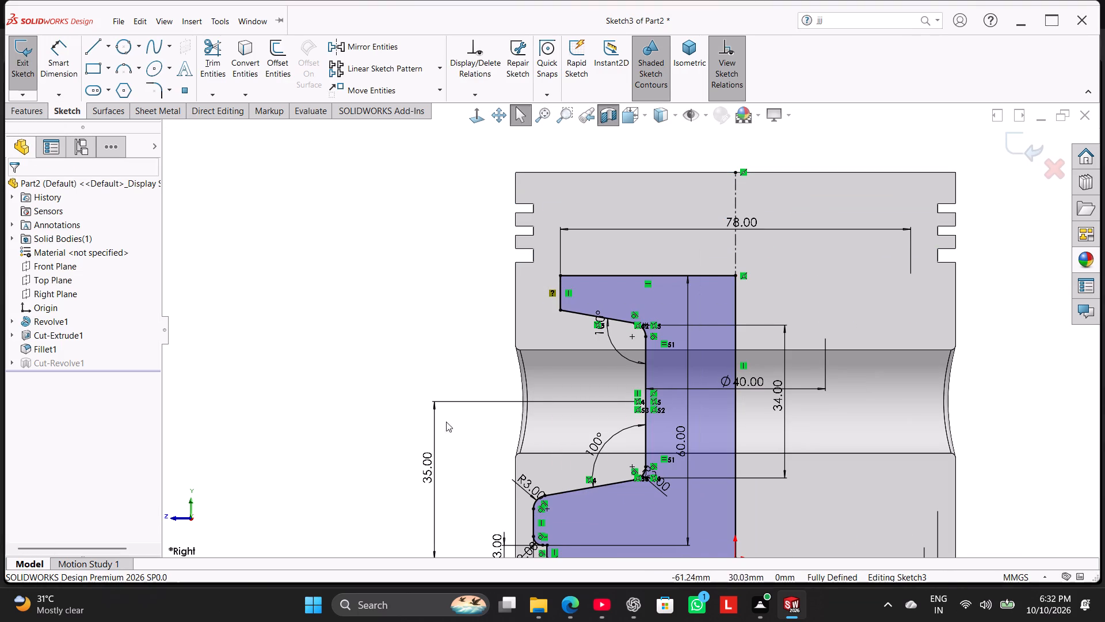
{"action": "scroll", "coordinate": [426, 370], "scroll_direction": "up", "scroll_amount": 1}
{"action": "left_click", "coordinate": [426, 370]}
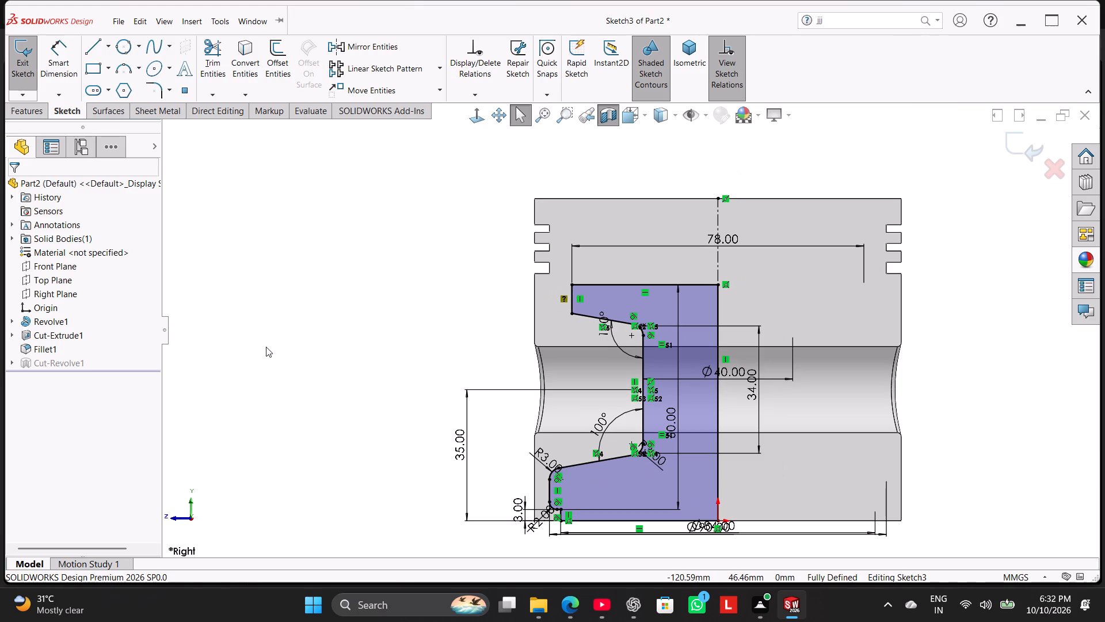
{"action": "left_click", "coordinate": [30, 57]}
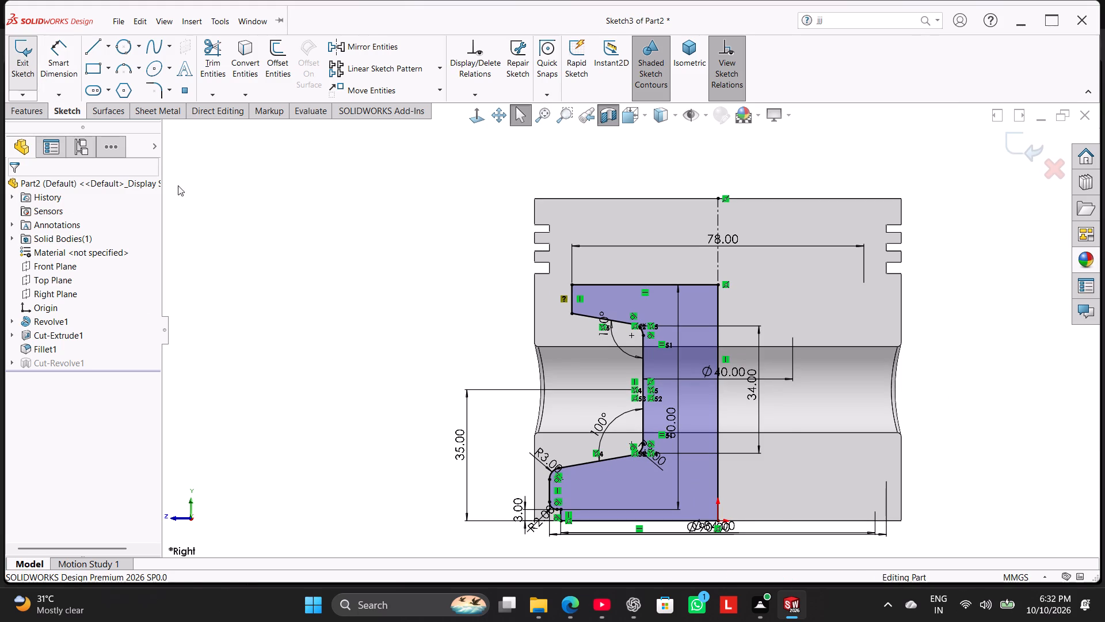
{"action": "left_click", "coordinate": [344, 272]}
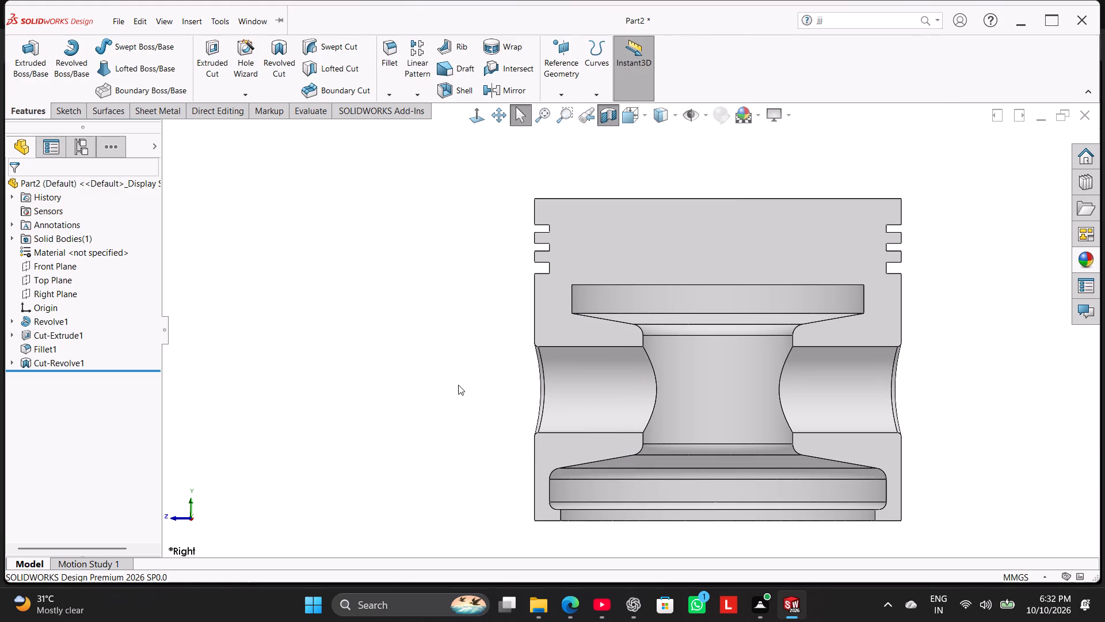
Fillet the upper recess's outer cylindrical face with a symmetric 4 mm radius, rounding its upper and lower edges.
{"action": "middle_click_drag", "start_coordinate": [458, 385], "coordinate": [466, 375]}
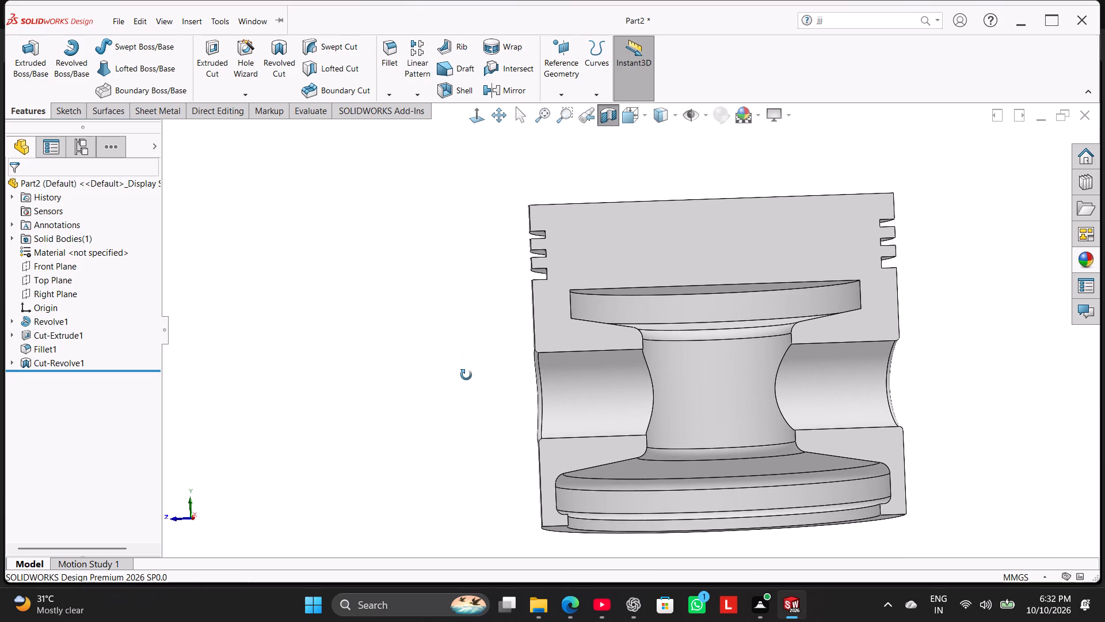
{"action": "middle_click_drag", "start_coordinate": [466, 375], "coordinate": [460, 387]}
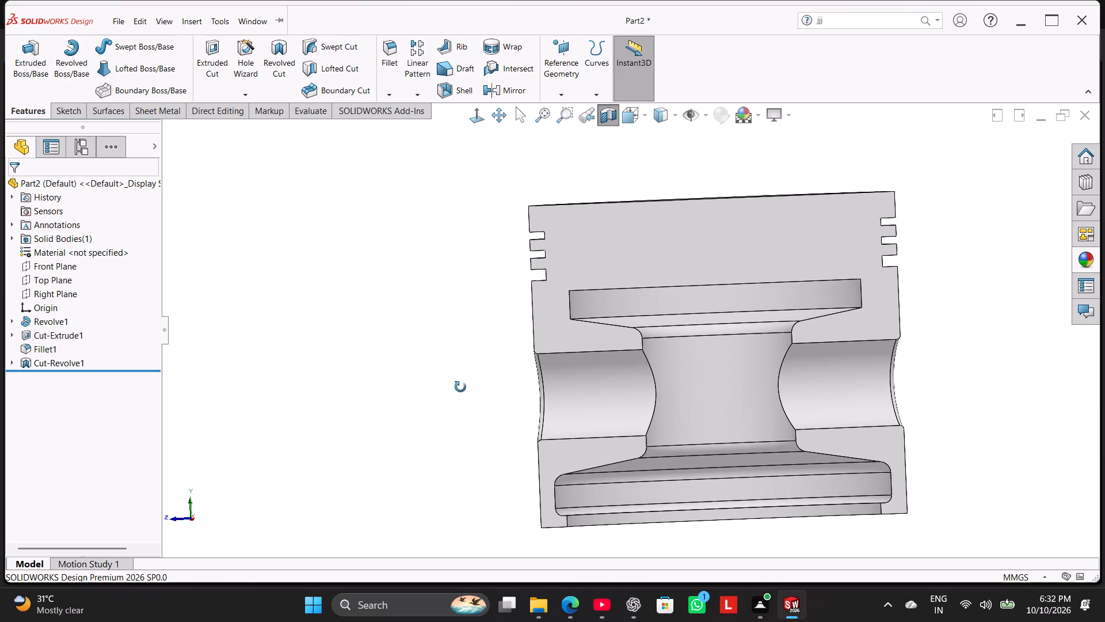
{"action": "middle_click_drag", "start_coordinate": [460, 387], "coordinate": [403, 366]}
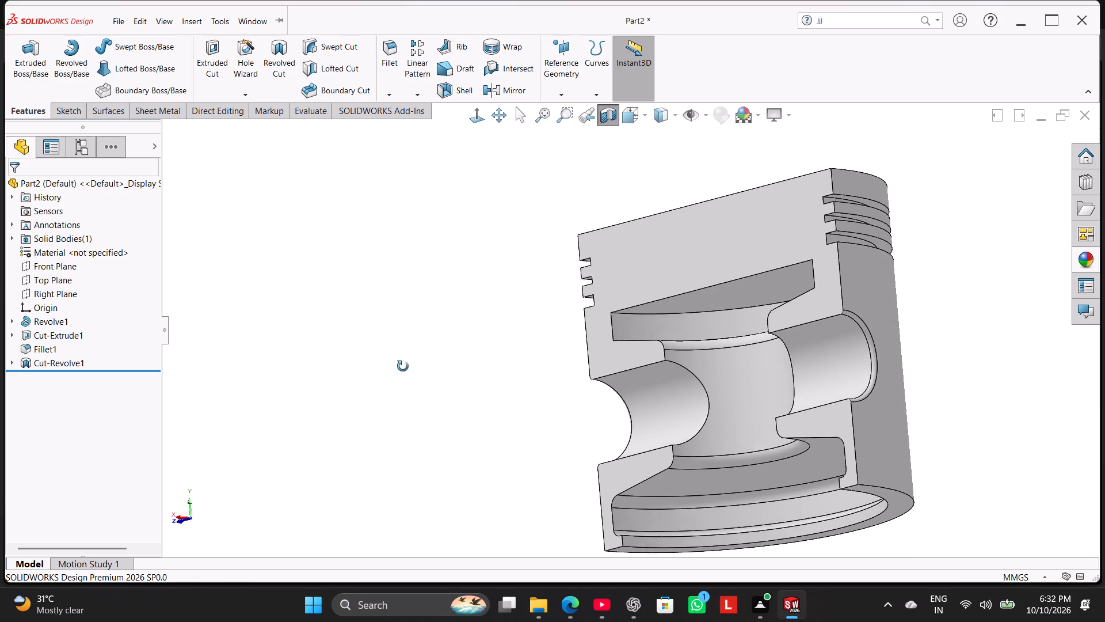
{"action": "middle_click_drag", "start_coordinate": [403, 366], "coordinate": [421, 385]}
{"action": "scroll", "coordinate": [577, 363], "scroll_direction": "down", "scroll_amount": 3}
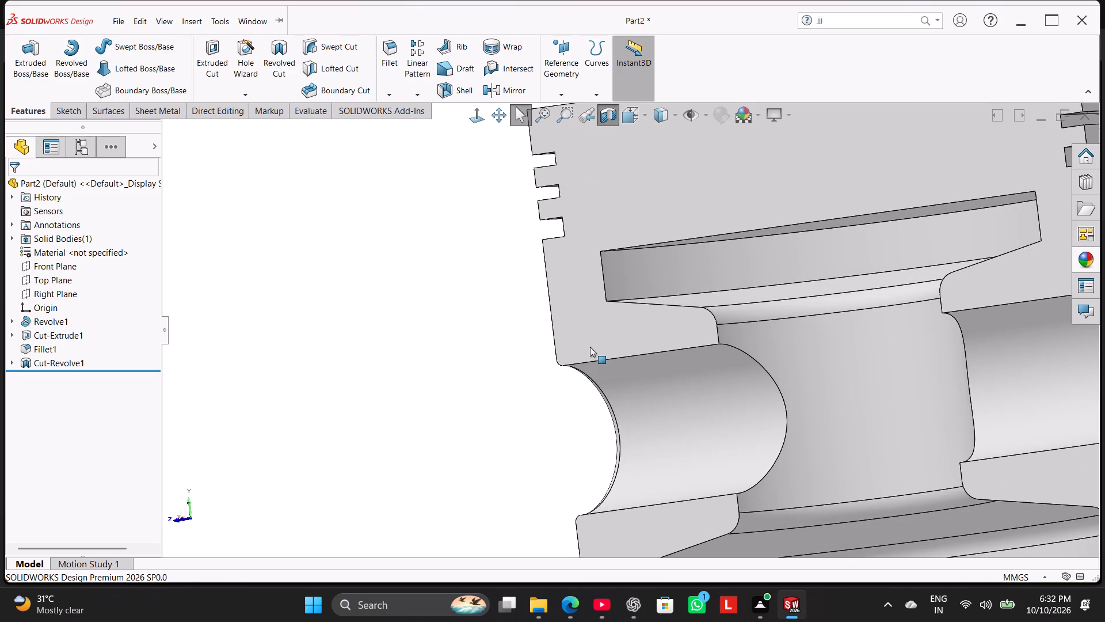
{"action": "scroll", "coordinate": [590, 347], "scroll_direction": "down", "scroll_amount": 1}
{"action": "middle_click_drag", "start_coordinate": [494, 313], "coordinate": [529, 313]}
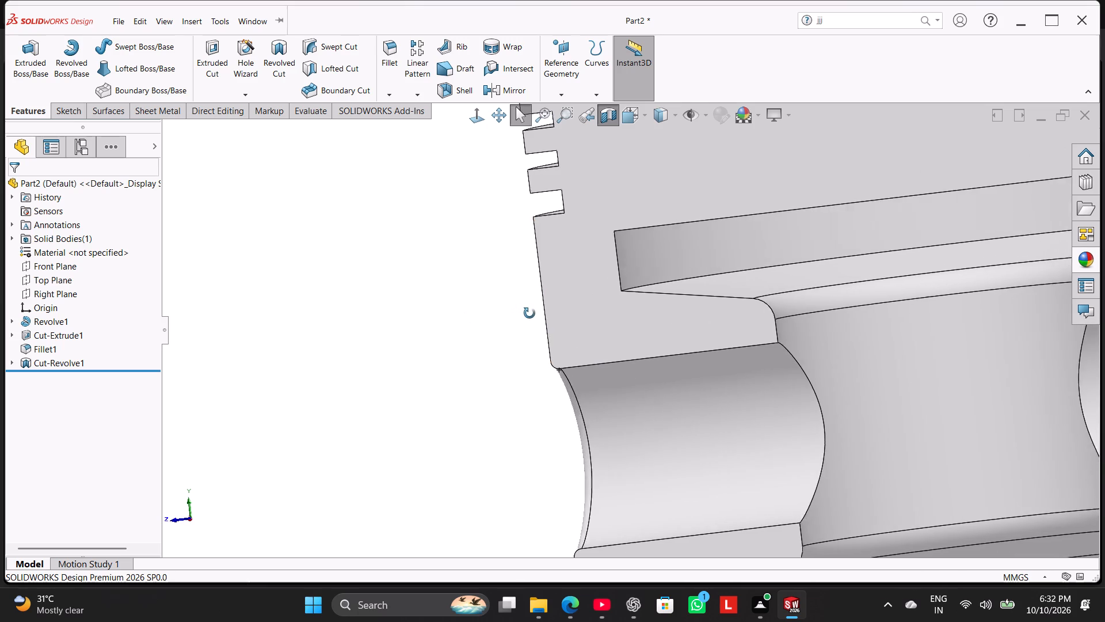
{"action": "middle_click_drag", "start_coordinate": [529, 313], "coordinate": [535, 300]}
{"action": "left_click", "coordinate": [394, 60]}
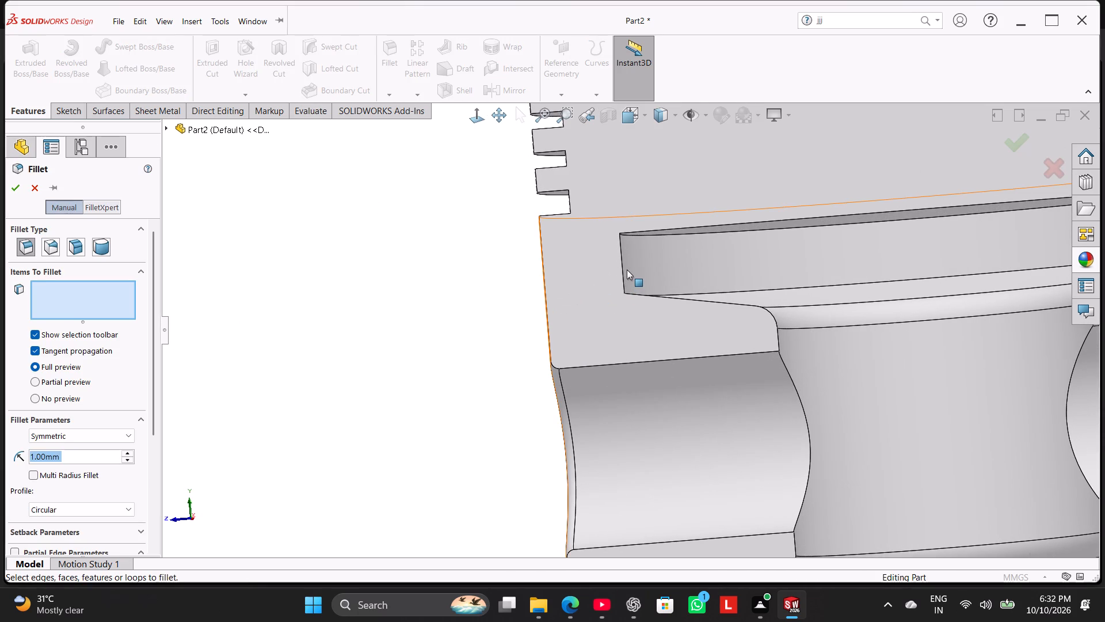
{"action": "scroll", "coordinate": [868, 274], "scroll_direction": "up", "scroll_amount": 3}
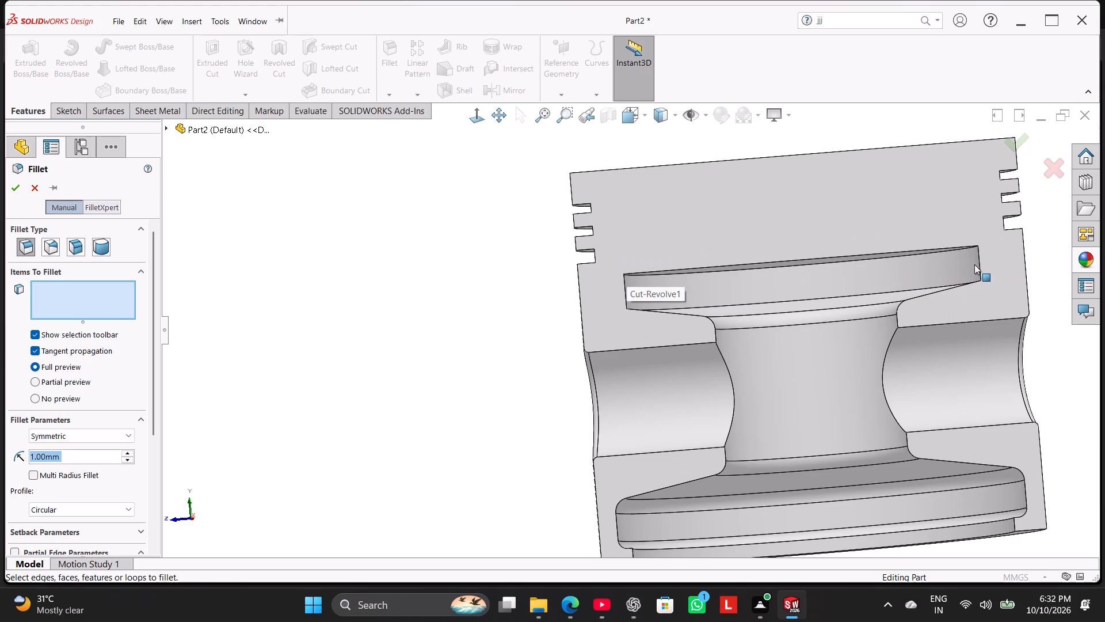
{"action": "scroll", "coordinate": [871, 268], "scroll_direction": "down", "scroll_amount": 3}
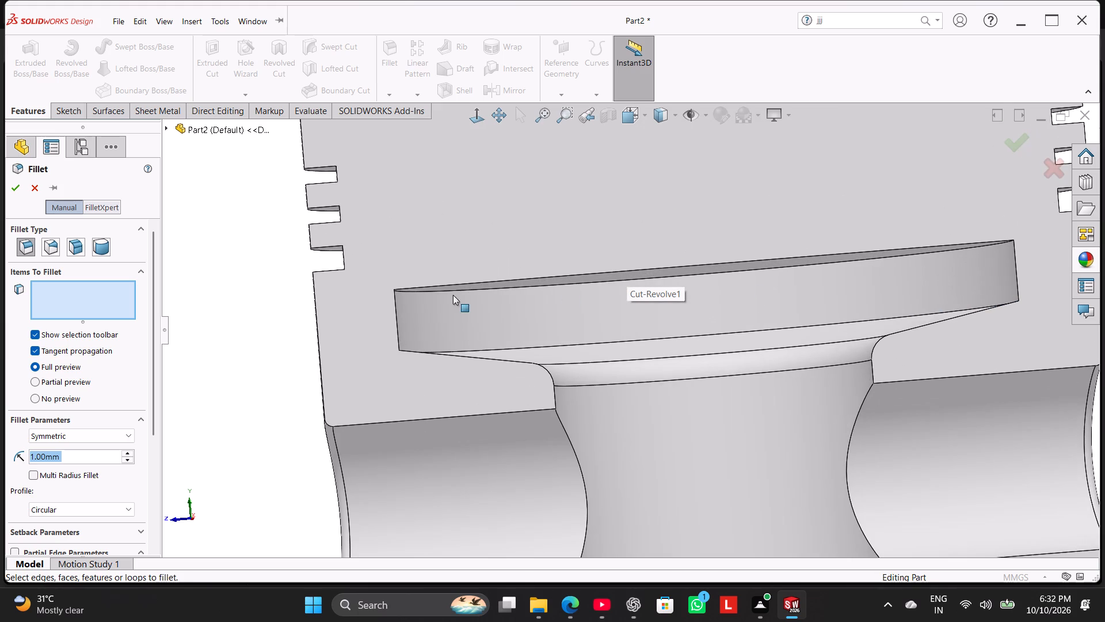
{"action": "left_click", "coordinate": [413, 321]}
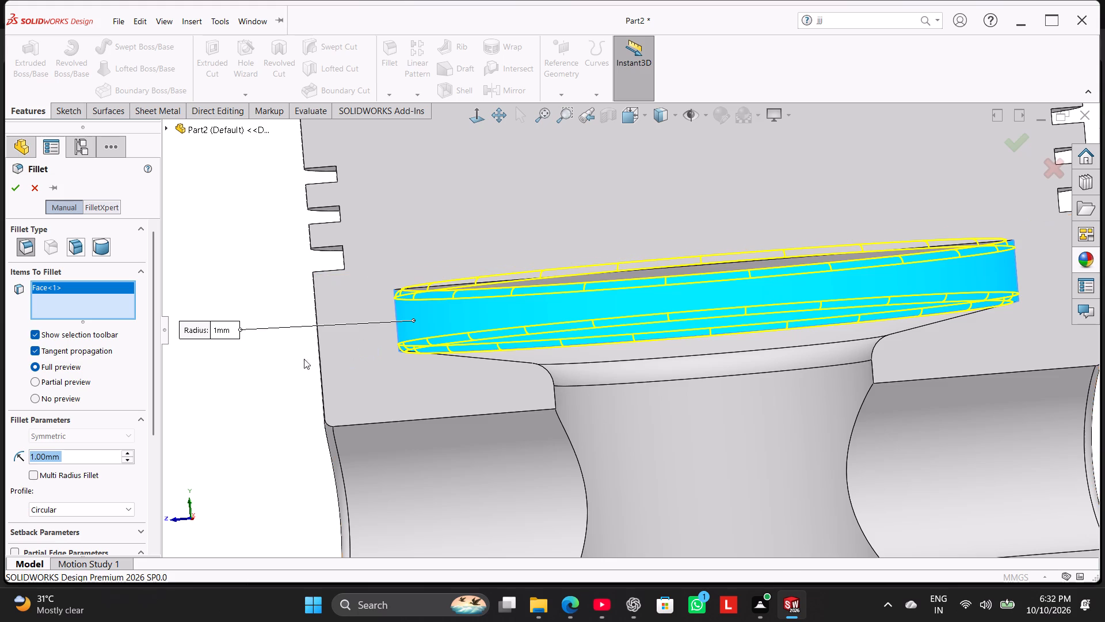
{"action": "double_click", "coordinate": [101, 456]}
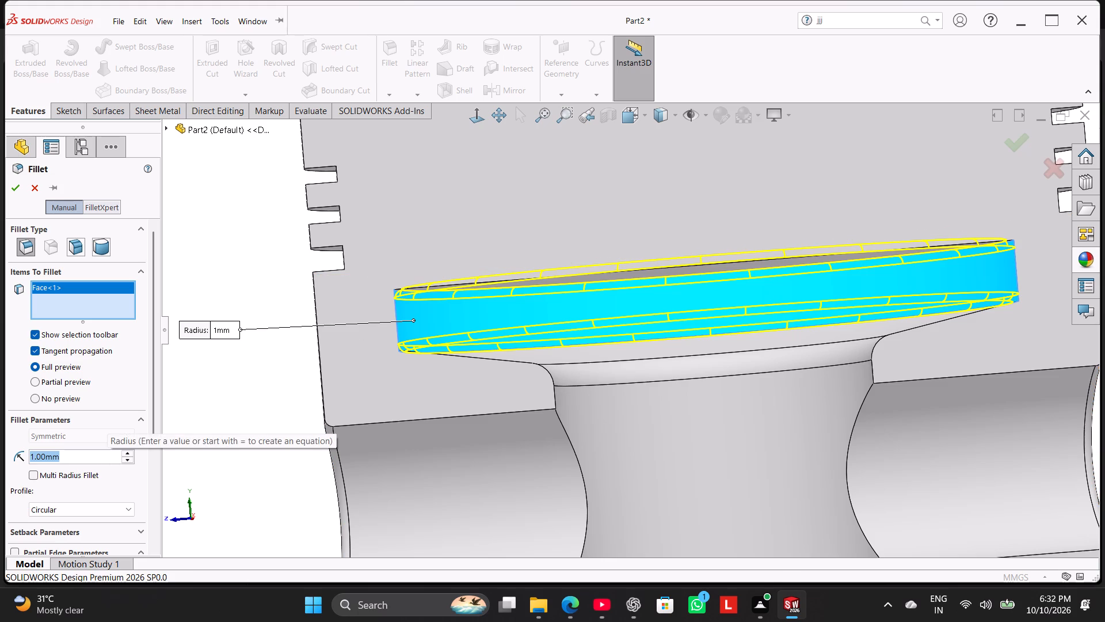
{"action": "key", "text": "3"}
{"action": "key", "text": "Return"}
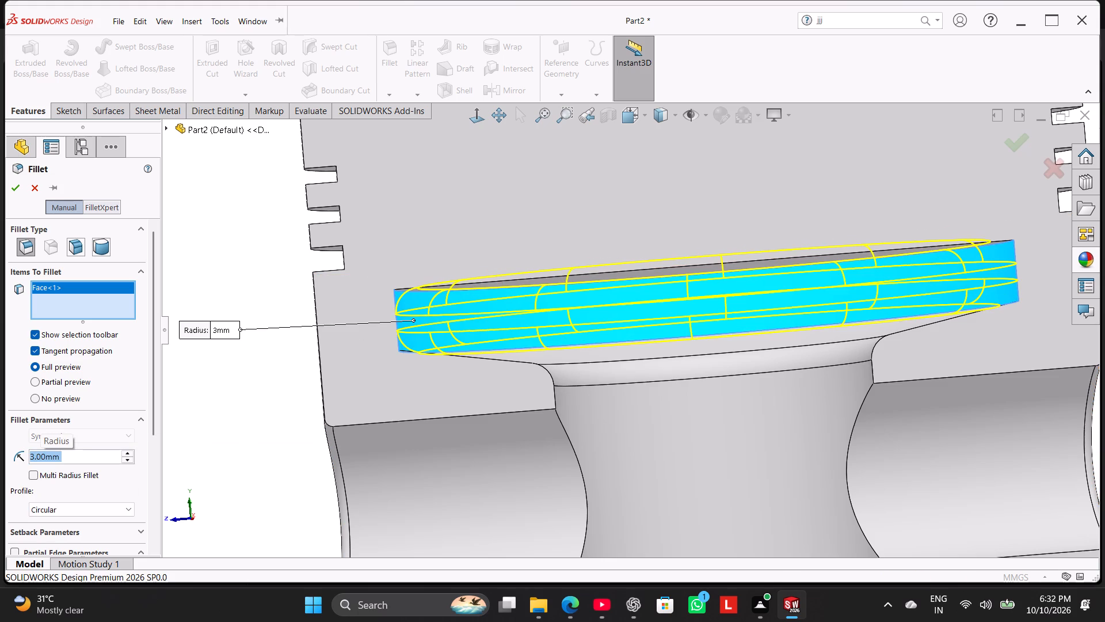
{"action": "key", "text": "4"}
{"action": "key", "text": "Return"}
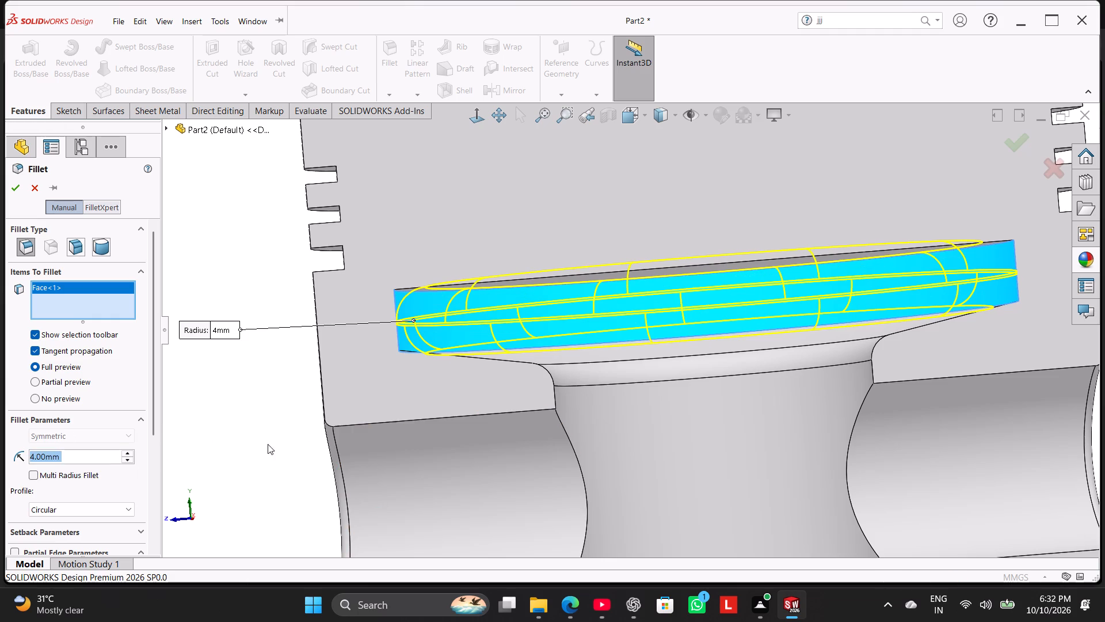
{"action": "middle_click_drag", "start_coordinate": [268, 437], "coordinate": [241, 369]}
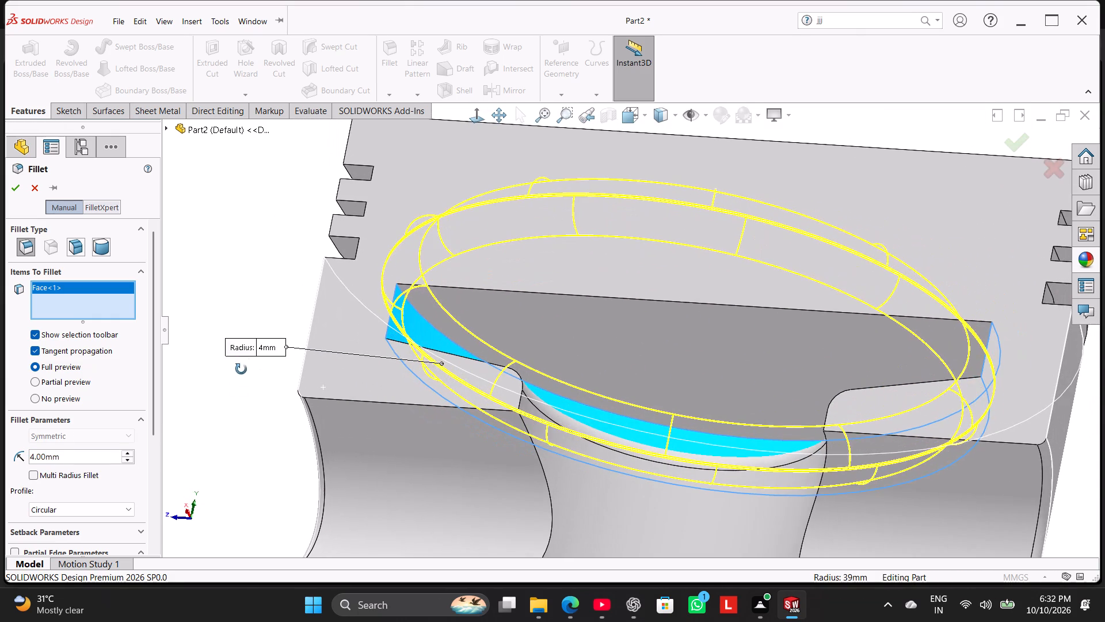
{"action": "middle_click_drag", "start_coordinate": [241, 369], "coordinate": [235, 430]}
{"action": "scroll", "coordinate": [313, 363], "scroll_direction": "up", "scroll_amount": 1}
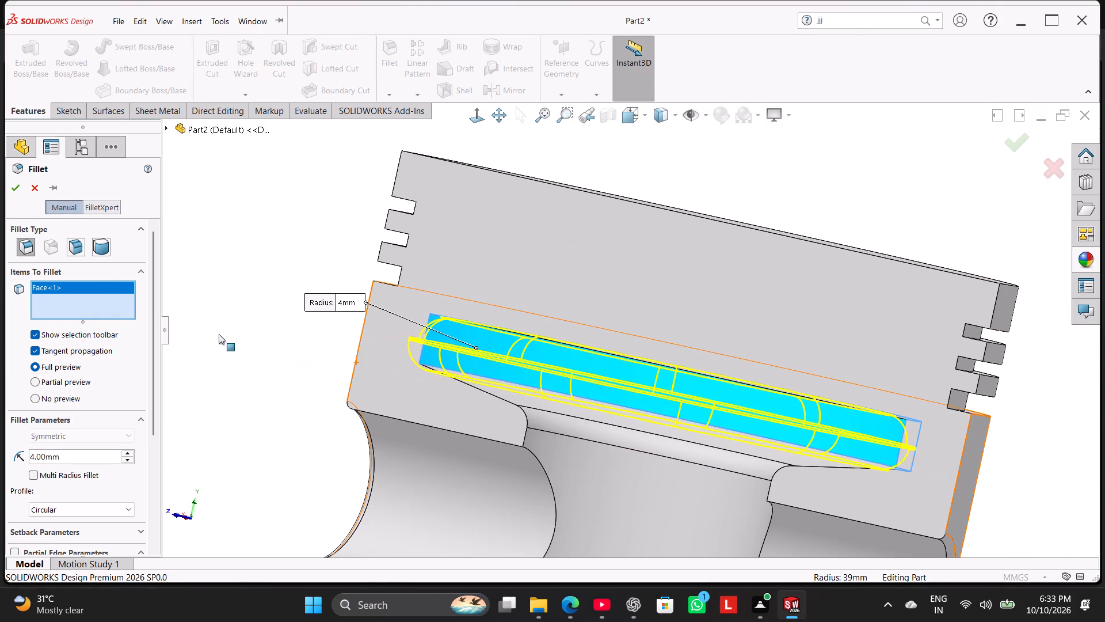
{"action": "left_click", "coordinate": [17, 186]}
{"action": "left_click", "coordinate": [205, 289]}
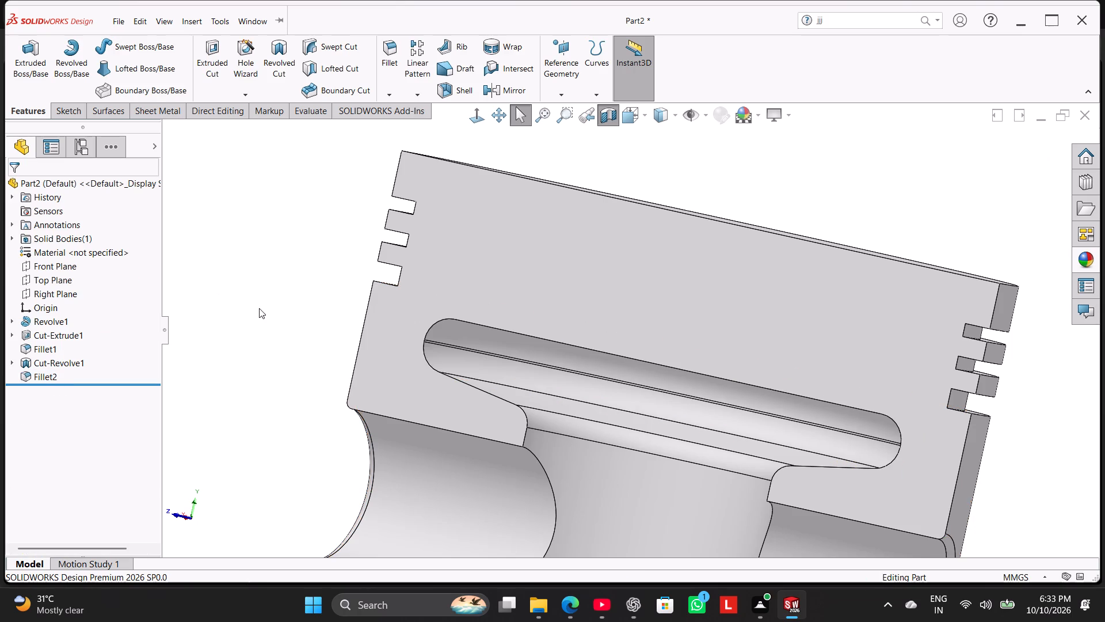
Examine the filleted upper recess in the sectioned piston from several angles, ending square to the section.
{"action": "middle_click_drag", "start_coordinate": [268, 312], "coordinate": [311, 365]}
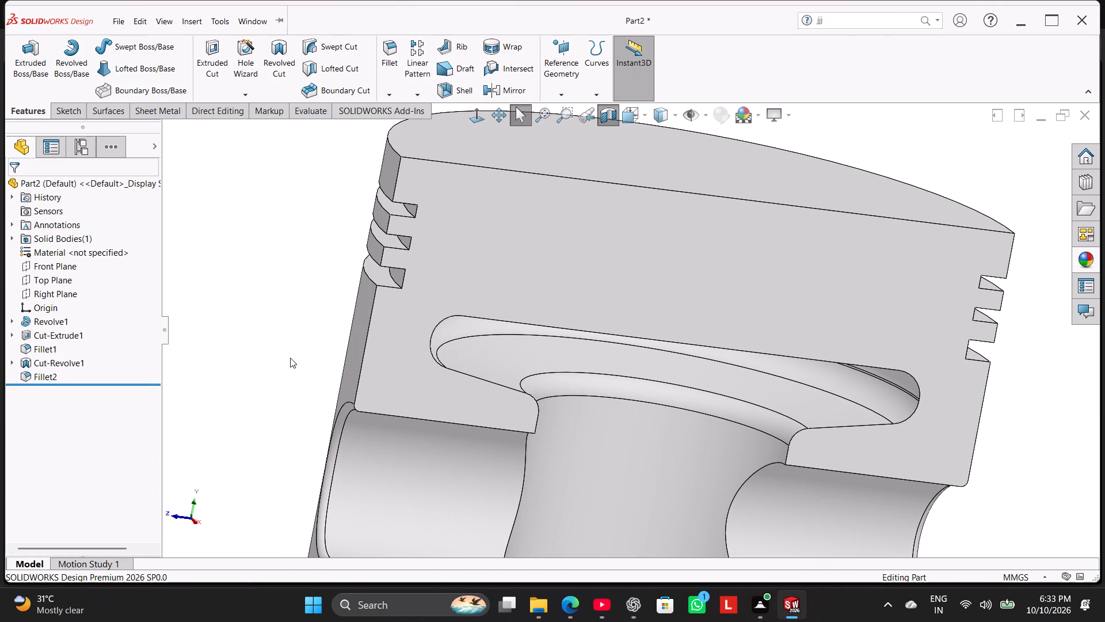
{"action": "scroll", "coordinate": [290, 358], "scroll_direction": "up", "scroll_amount": 4}
{"action": "right_click_drag", "start_coordinate": [294, 355], "coordinate": [335, 293]}
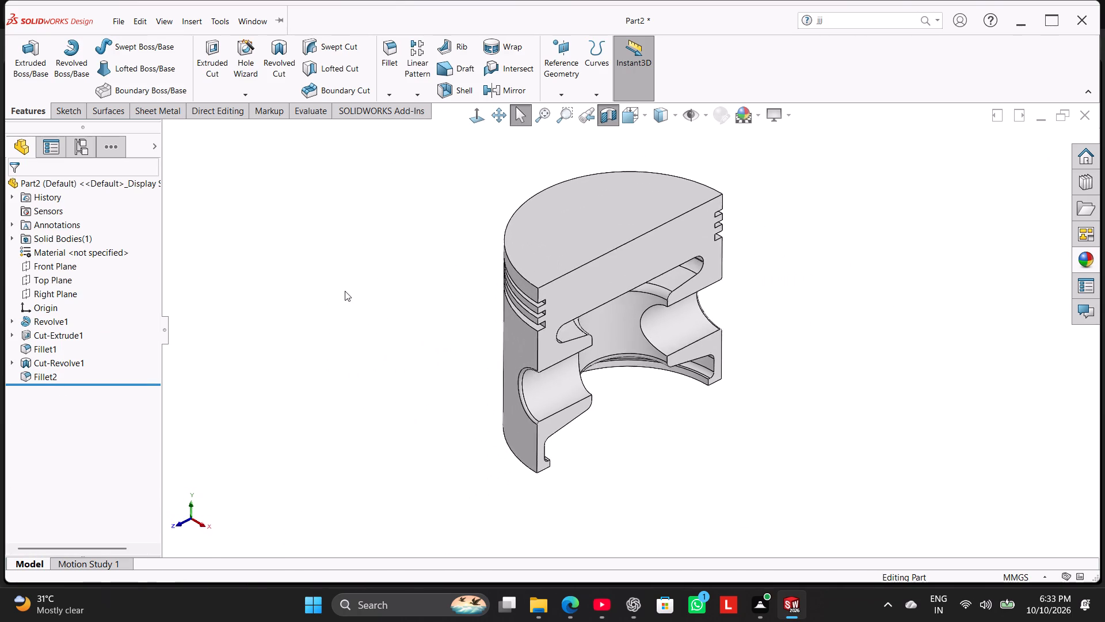
{"action": "middle_click_drag", "start_coordinate": [326, 309], "coordinate": [260, 231]}
{"action": "left_click", "coordinate": [480, 118]}
{"action": "left_click", "coordinate": [421, 210]}
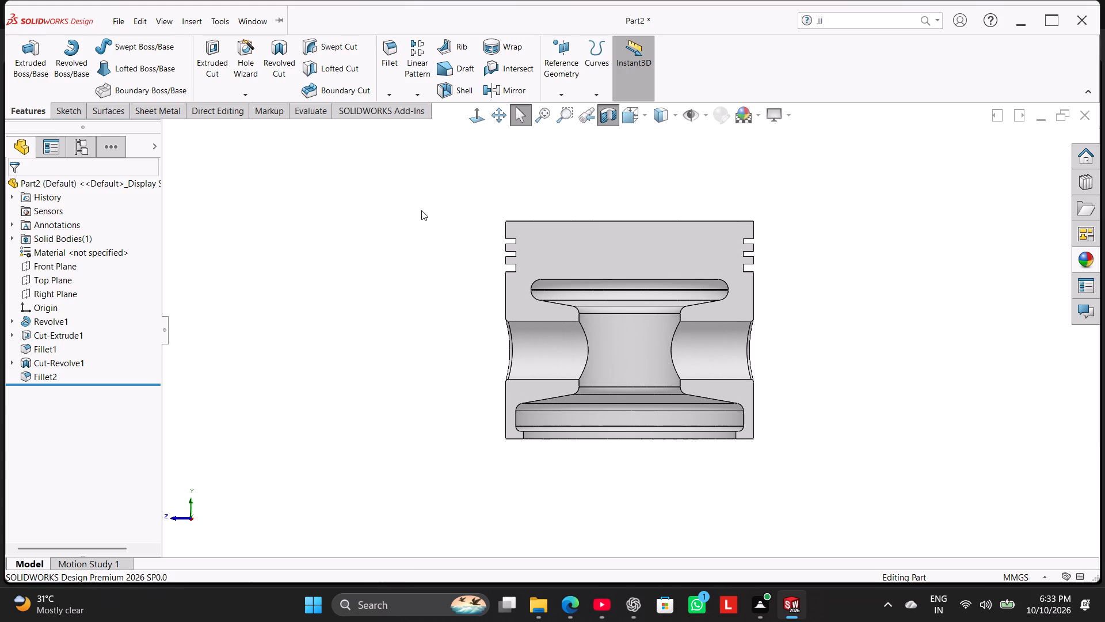
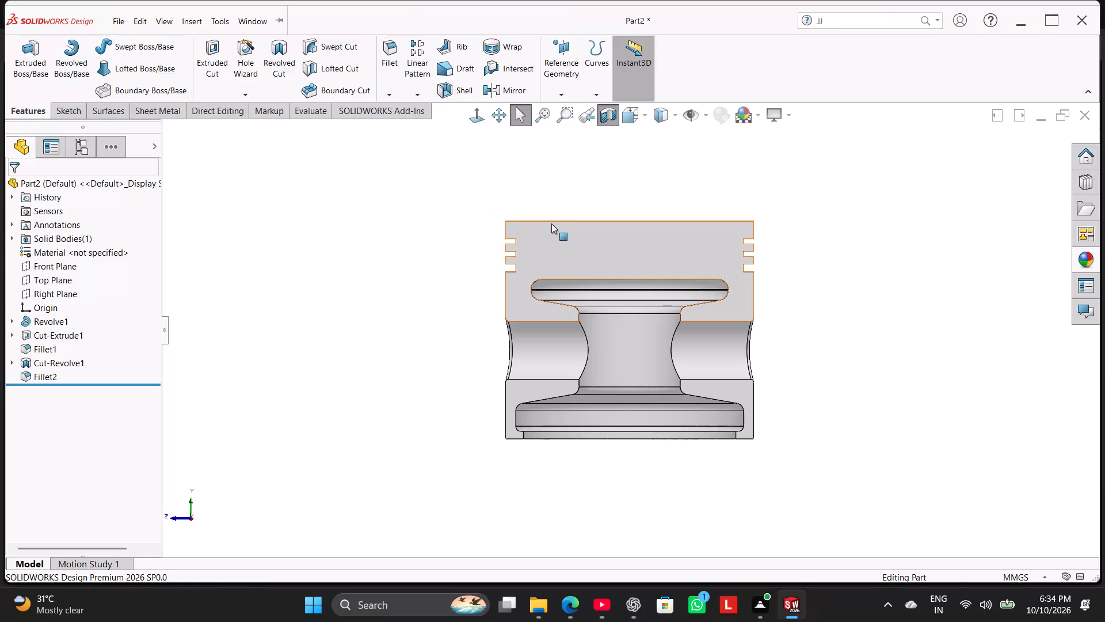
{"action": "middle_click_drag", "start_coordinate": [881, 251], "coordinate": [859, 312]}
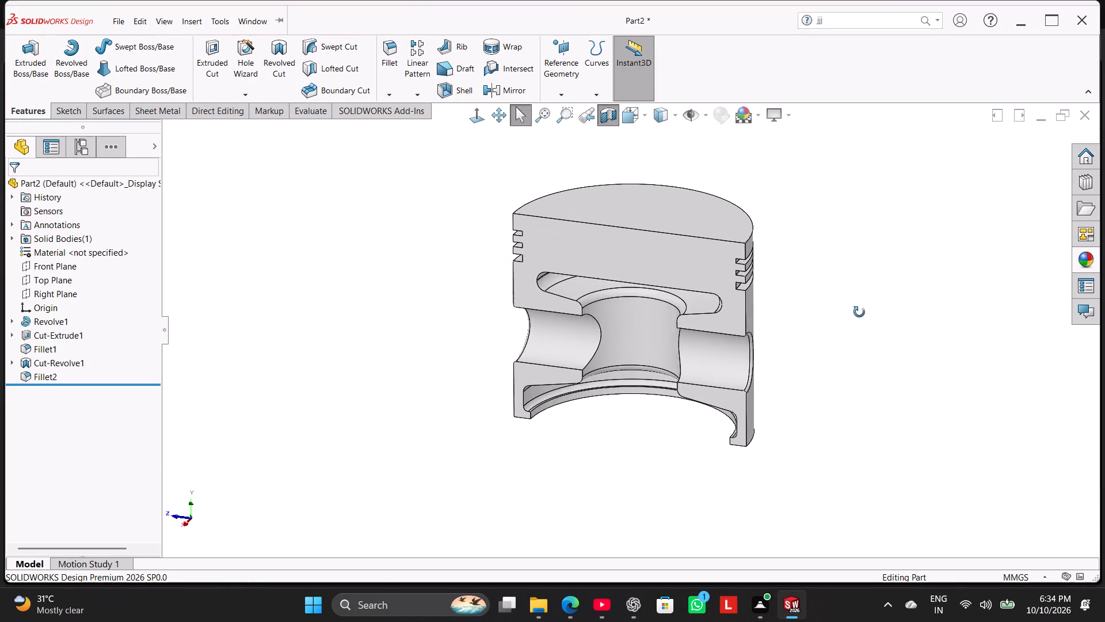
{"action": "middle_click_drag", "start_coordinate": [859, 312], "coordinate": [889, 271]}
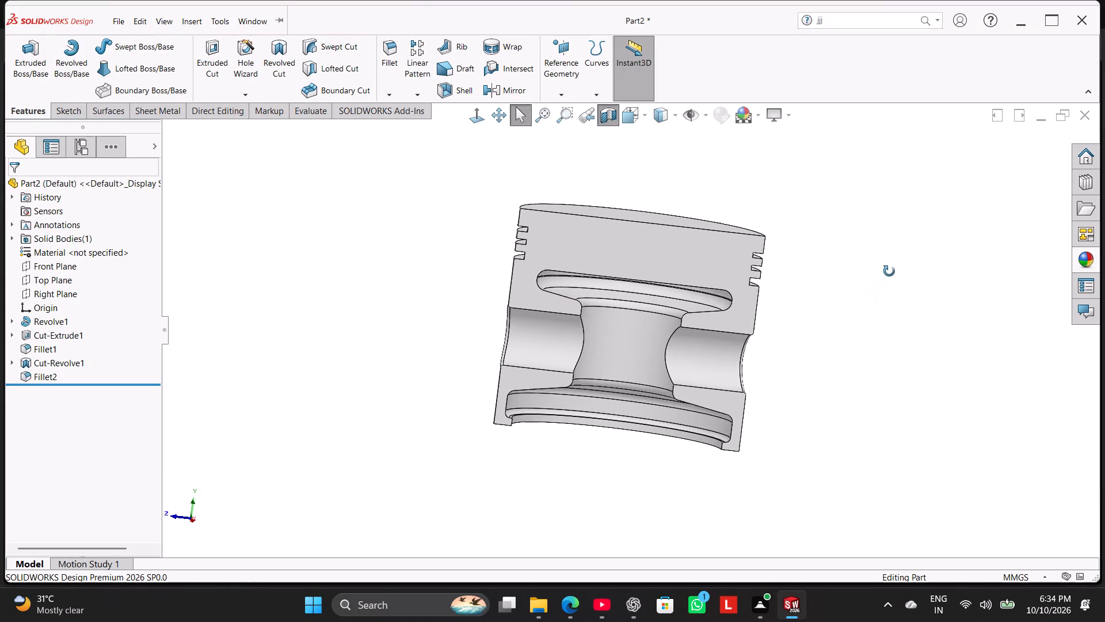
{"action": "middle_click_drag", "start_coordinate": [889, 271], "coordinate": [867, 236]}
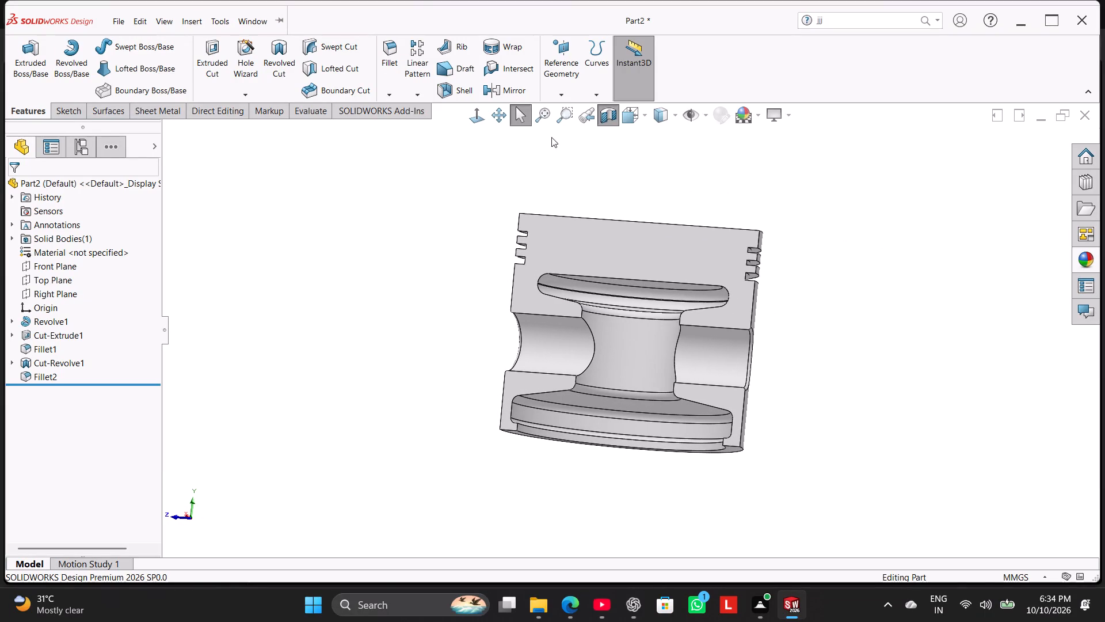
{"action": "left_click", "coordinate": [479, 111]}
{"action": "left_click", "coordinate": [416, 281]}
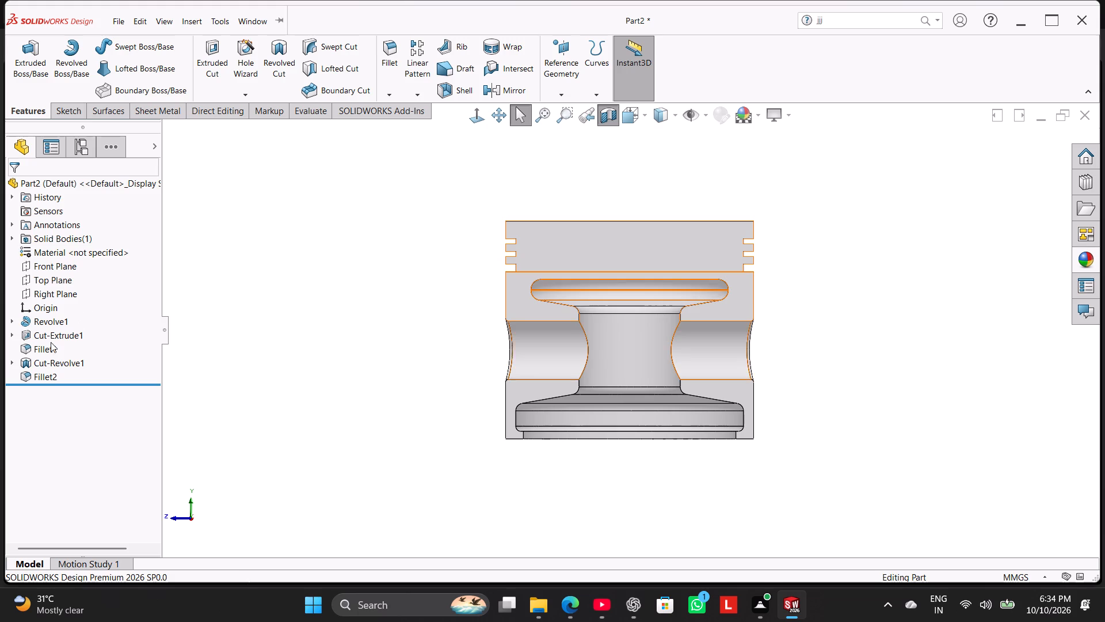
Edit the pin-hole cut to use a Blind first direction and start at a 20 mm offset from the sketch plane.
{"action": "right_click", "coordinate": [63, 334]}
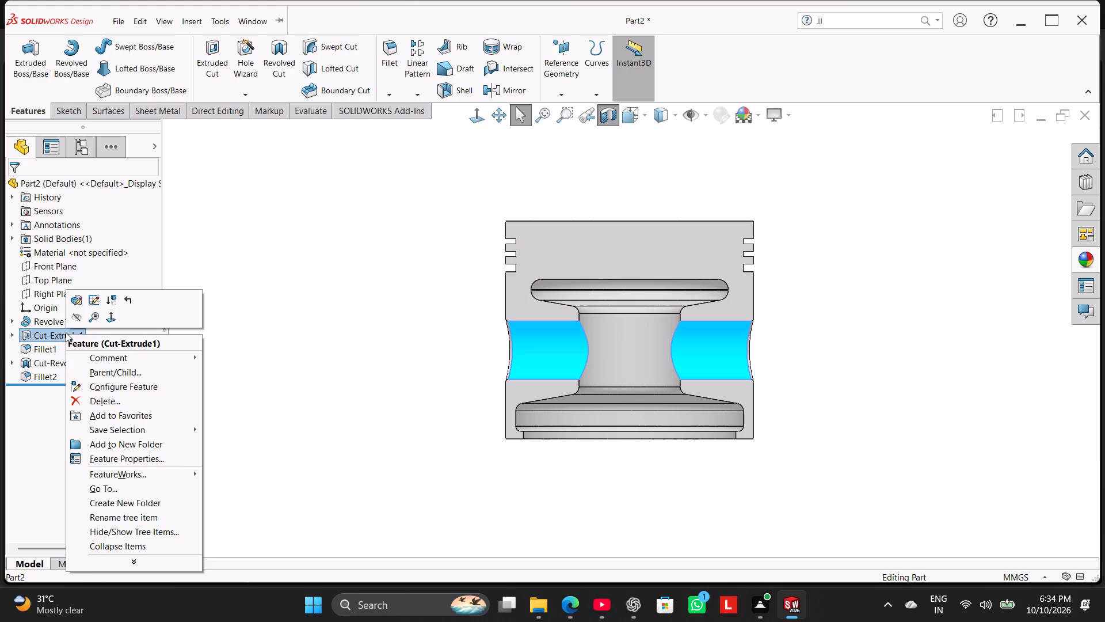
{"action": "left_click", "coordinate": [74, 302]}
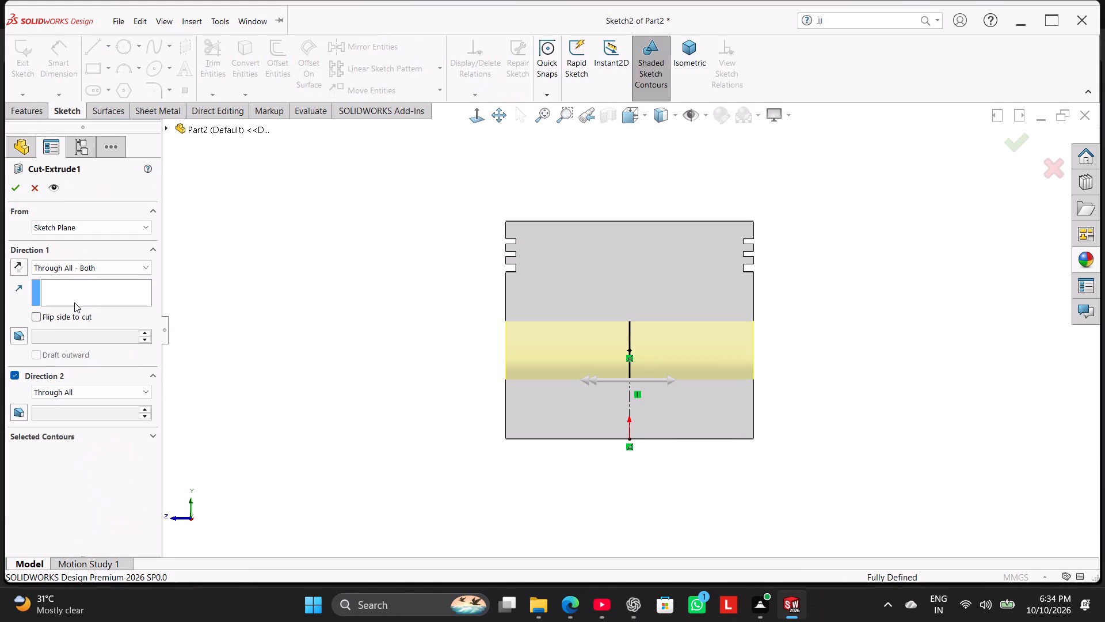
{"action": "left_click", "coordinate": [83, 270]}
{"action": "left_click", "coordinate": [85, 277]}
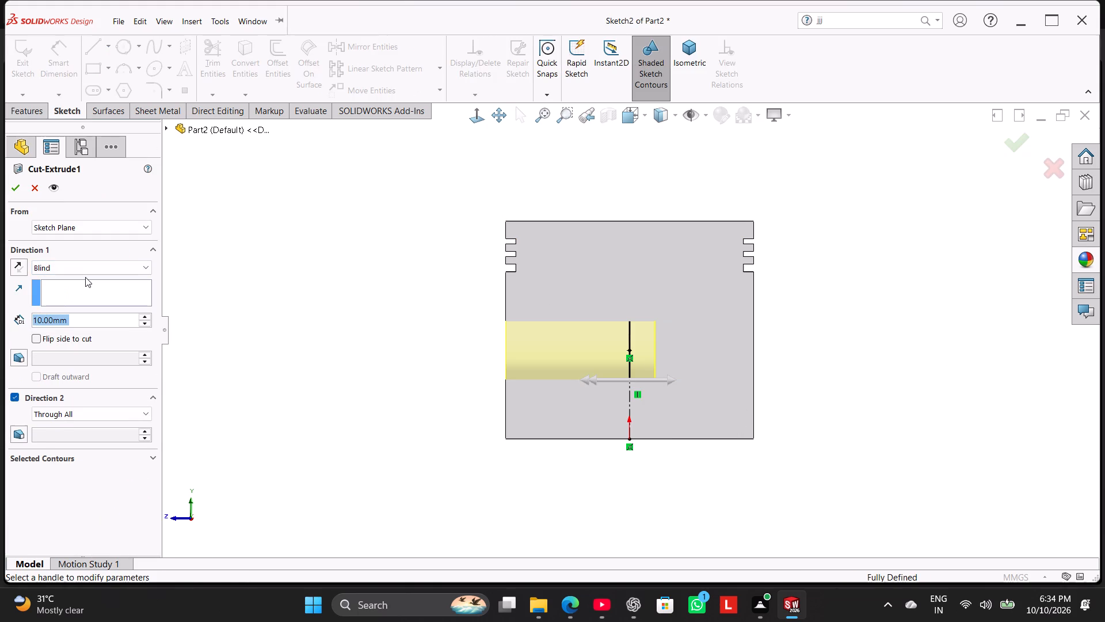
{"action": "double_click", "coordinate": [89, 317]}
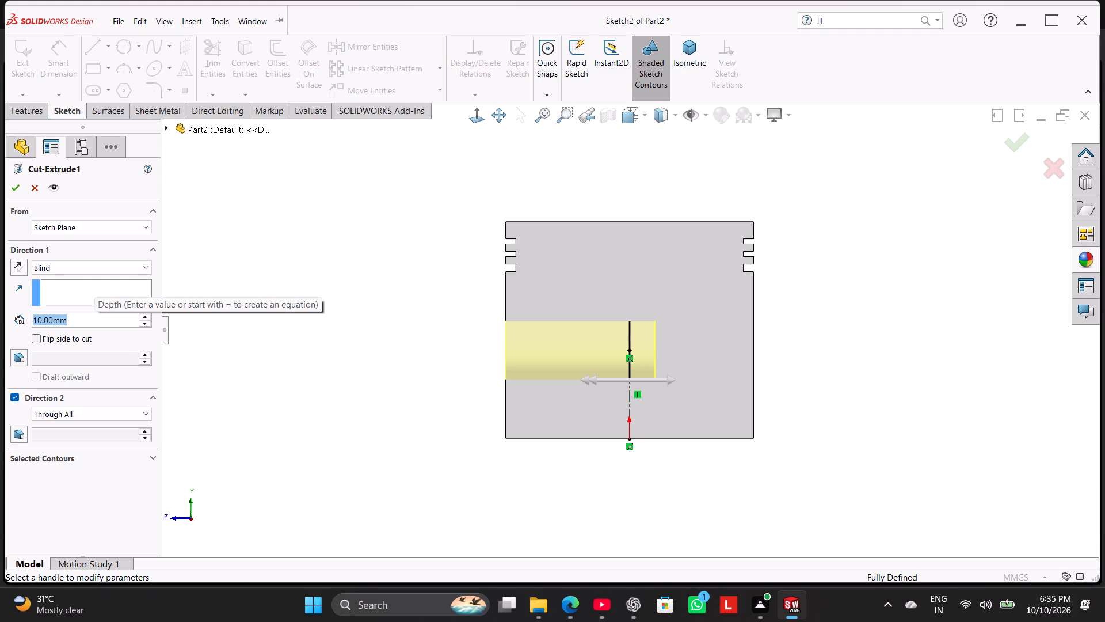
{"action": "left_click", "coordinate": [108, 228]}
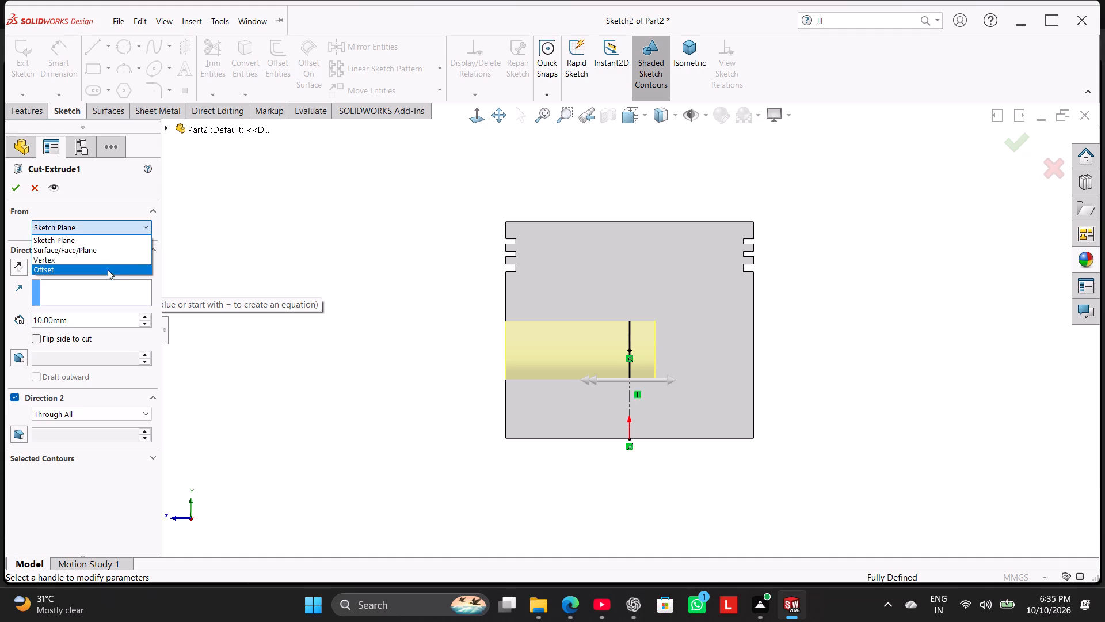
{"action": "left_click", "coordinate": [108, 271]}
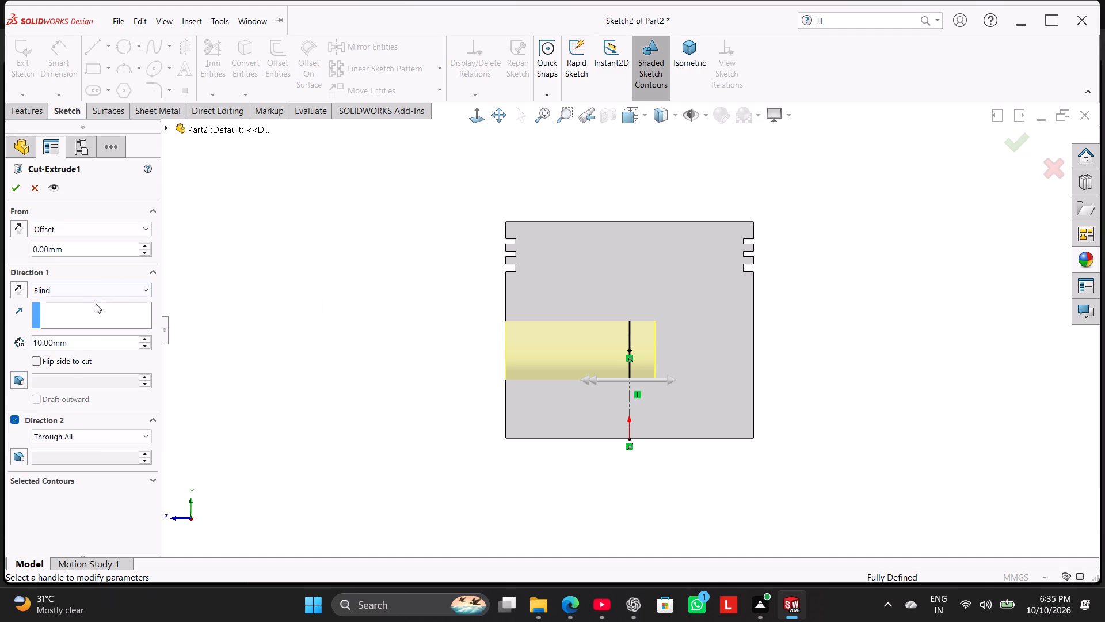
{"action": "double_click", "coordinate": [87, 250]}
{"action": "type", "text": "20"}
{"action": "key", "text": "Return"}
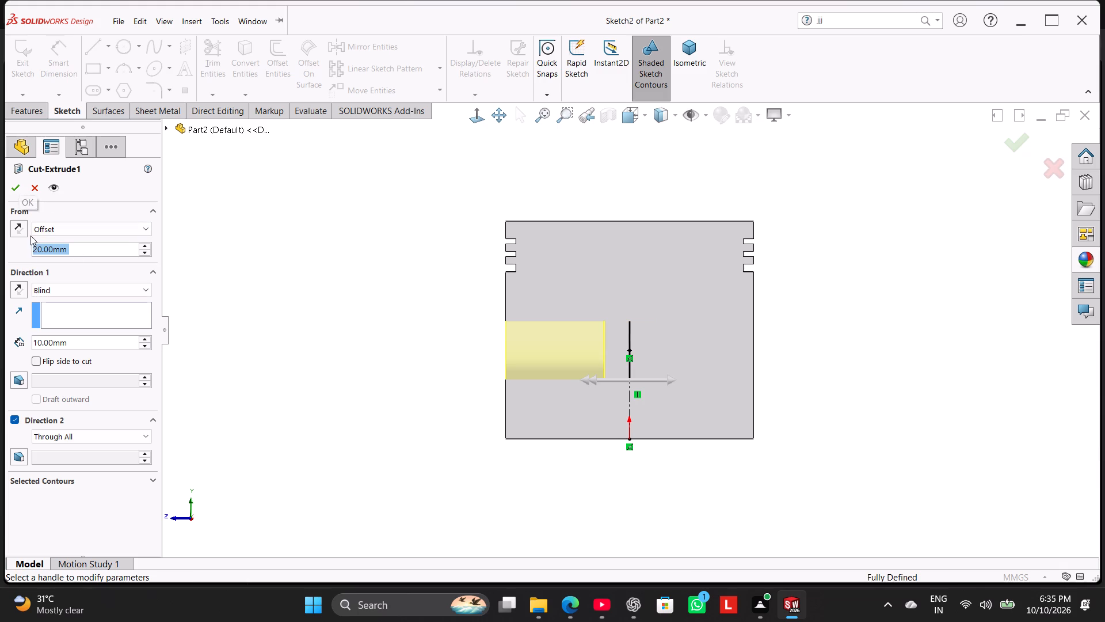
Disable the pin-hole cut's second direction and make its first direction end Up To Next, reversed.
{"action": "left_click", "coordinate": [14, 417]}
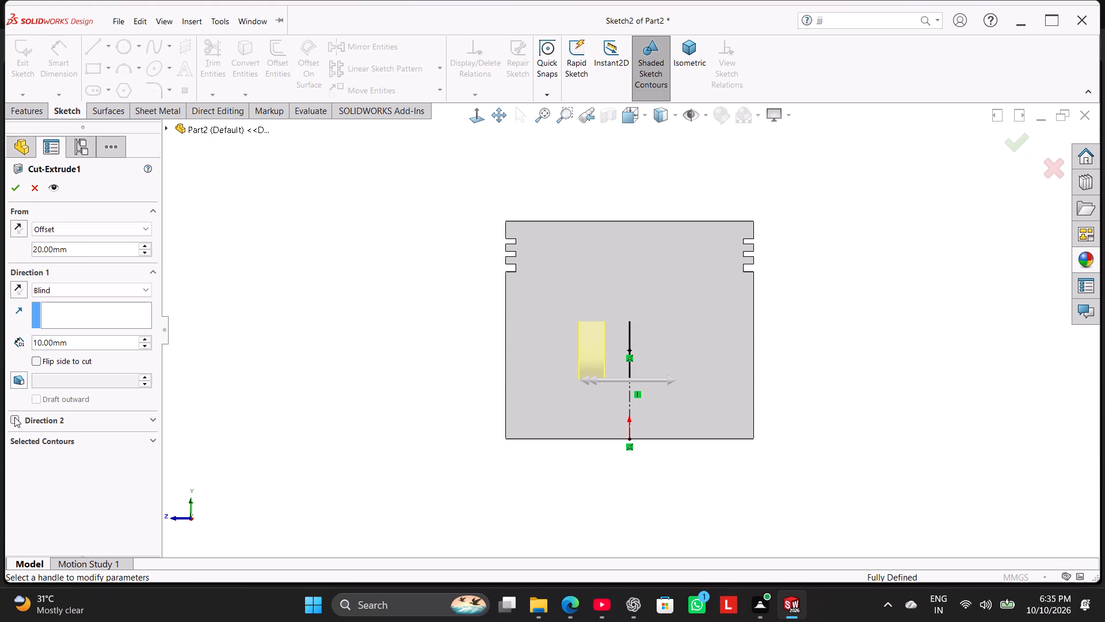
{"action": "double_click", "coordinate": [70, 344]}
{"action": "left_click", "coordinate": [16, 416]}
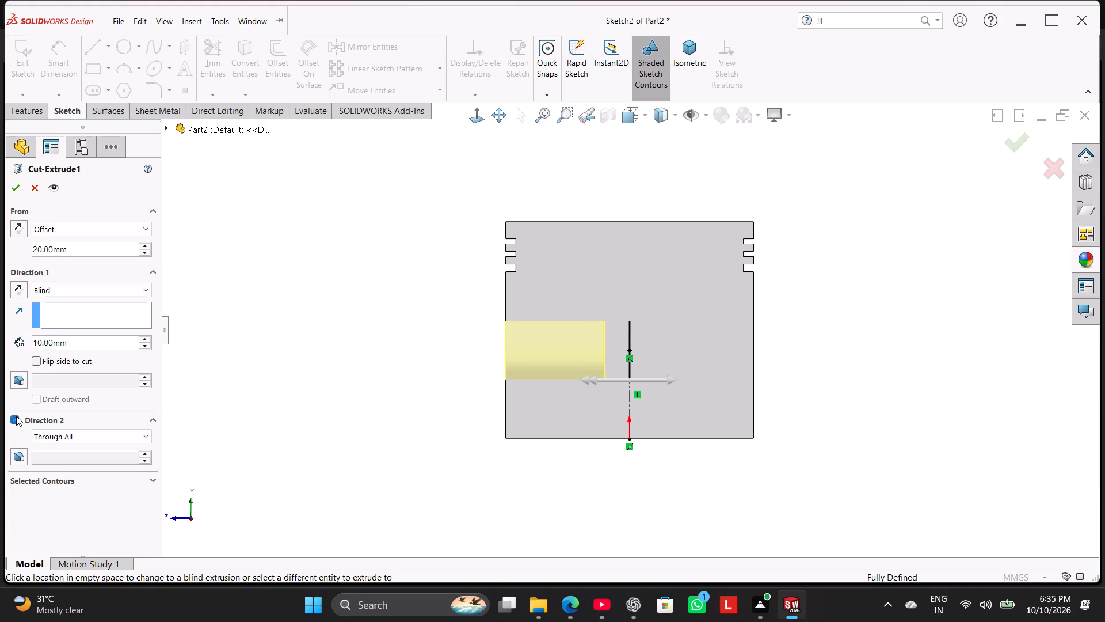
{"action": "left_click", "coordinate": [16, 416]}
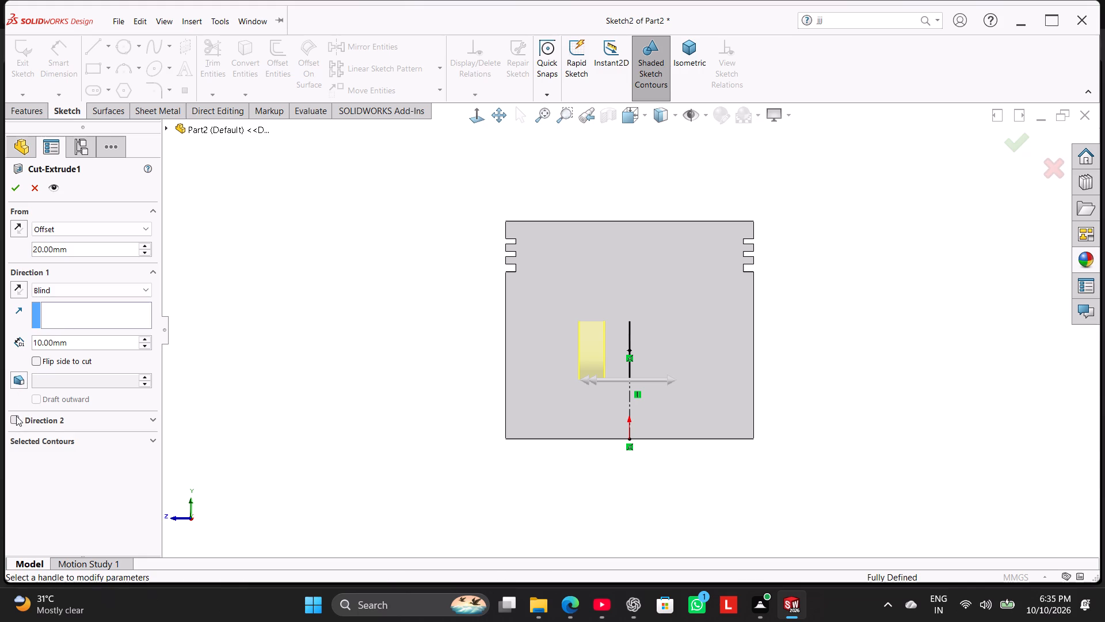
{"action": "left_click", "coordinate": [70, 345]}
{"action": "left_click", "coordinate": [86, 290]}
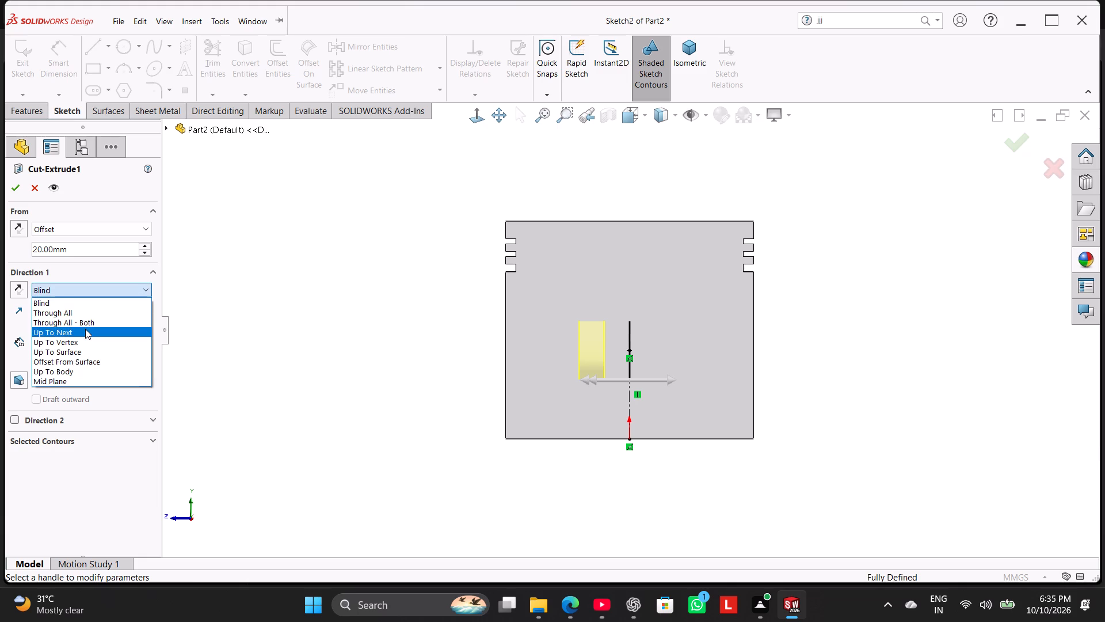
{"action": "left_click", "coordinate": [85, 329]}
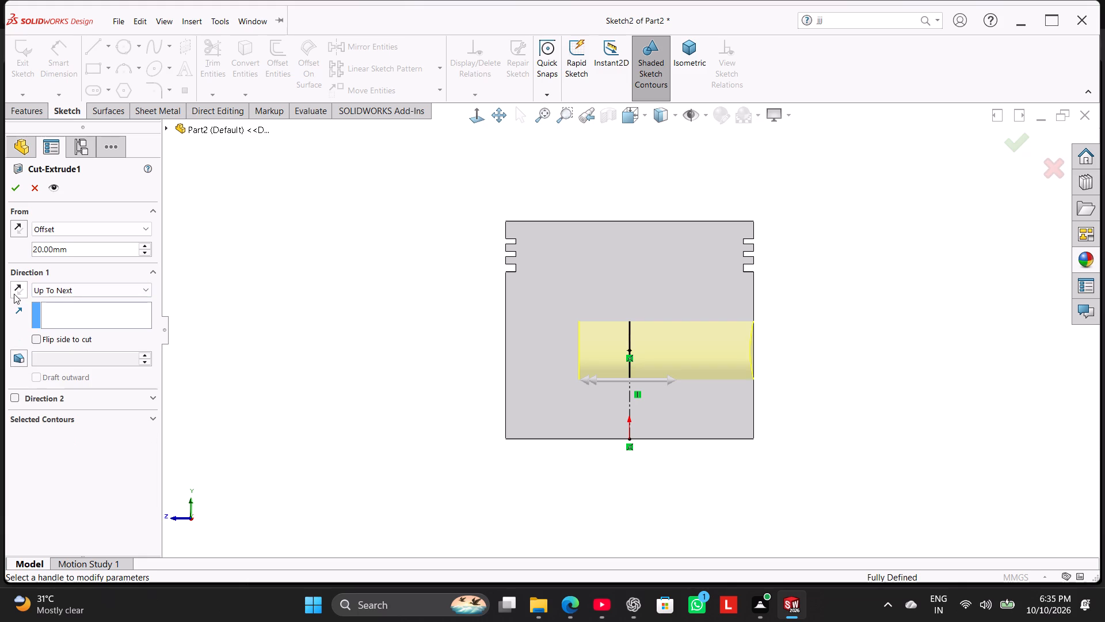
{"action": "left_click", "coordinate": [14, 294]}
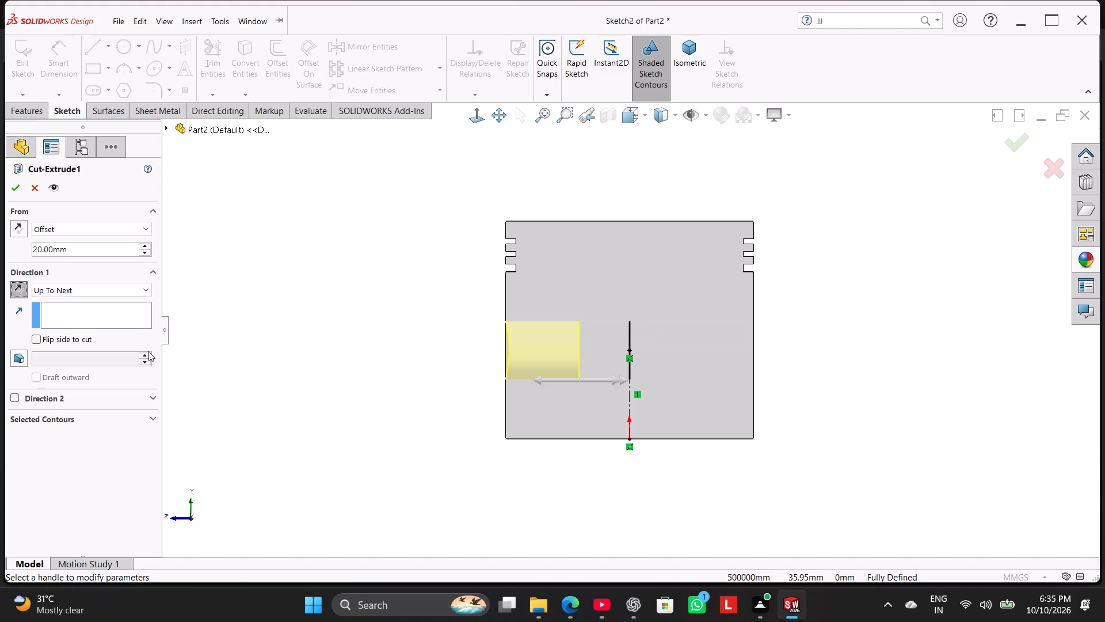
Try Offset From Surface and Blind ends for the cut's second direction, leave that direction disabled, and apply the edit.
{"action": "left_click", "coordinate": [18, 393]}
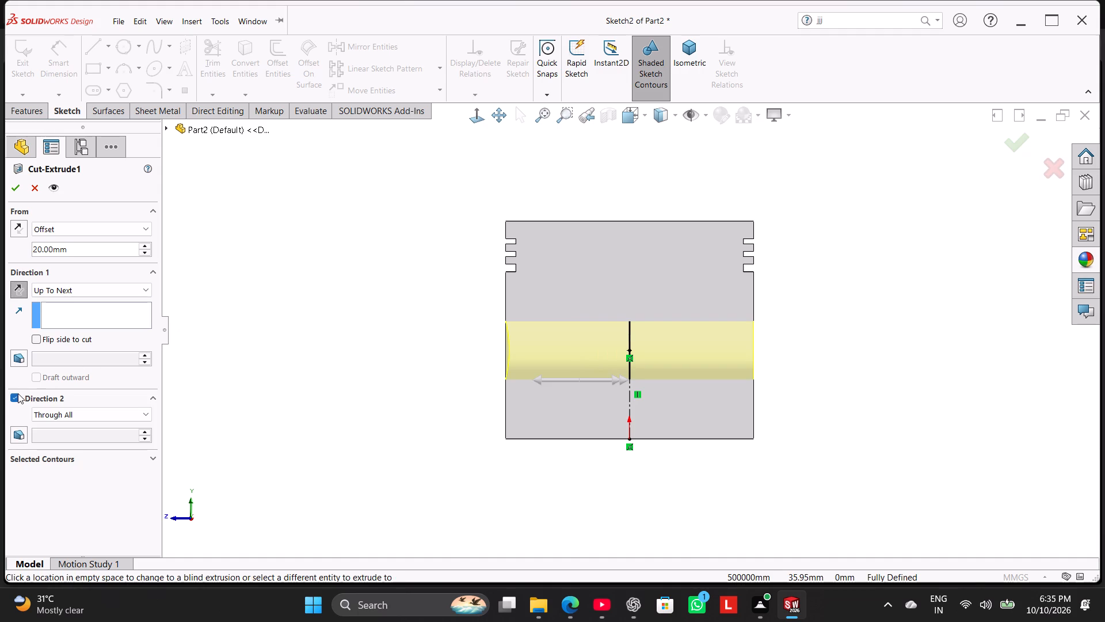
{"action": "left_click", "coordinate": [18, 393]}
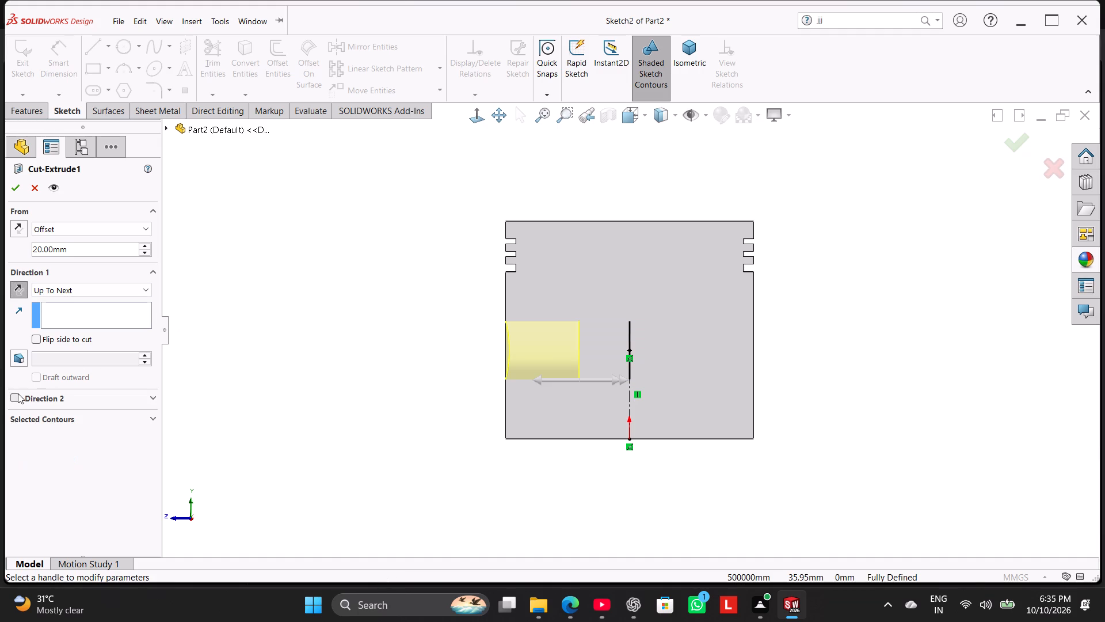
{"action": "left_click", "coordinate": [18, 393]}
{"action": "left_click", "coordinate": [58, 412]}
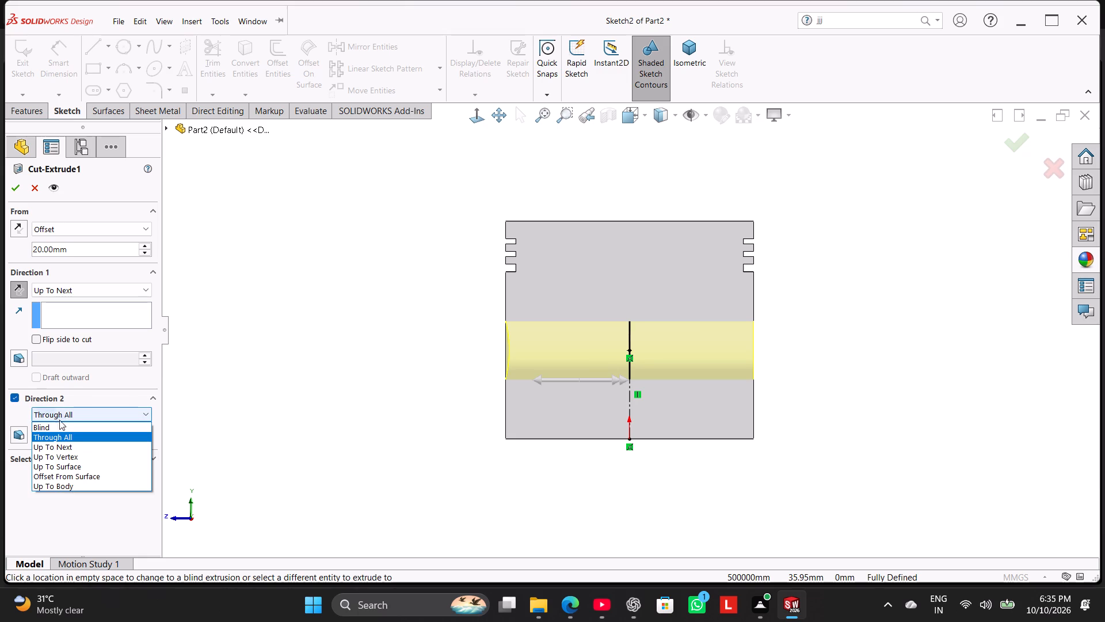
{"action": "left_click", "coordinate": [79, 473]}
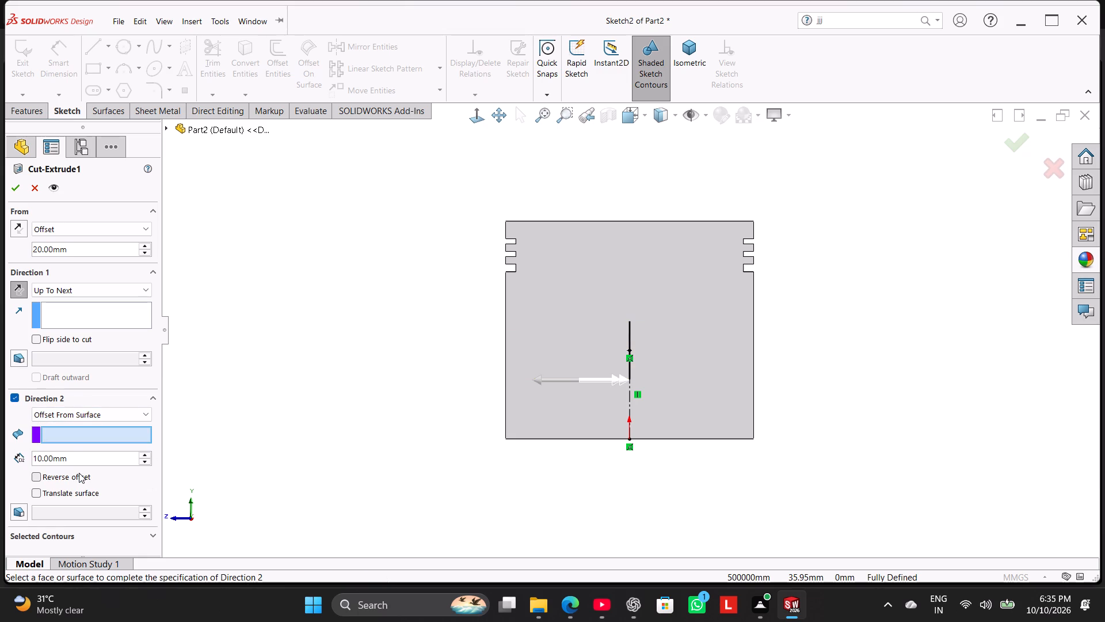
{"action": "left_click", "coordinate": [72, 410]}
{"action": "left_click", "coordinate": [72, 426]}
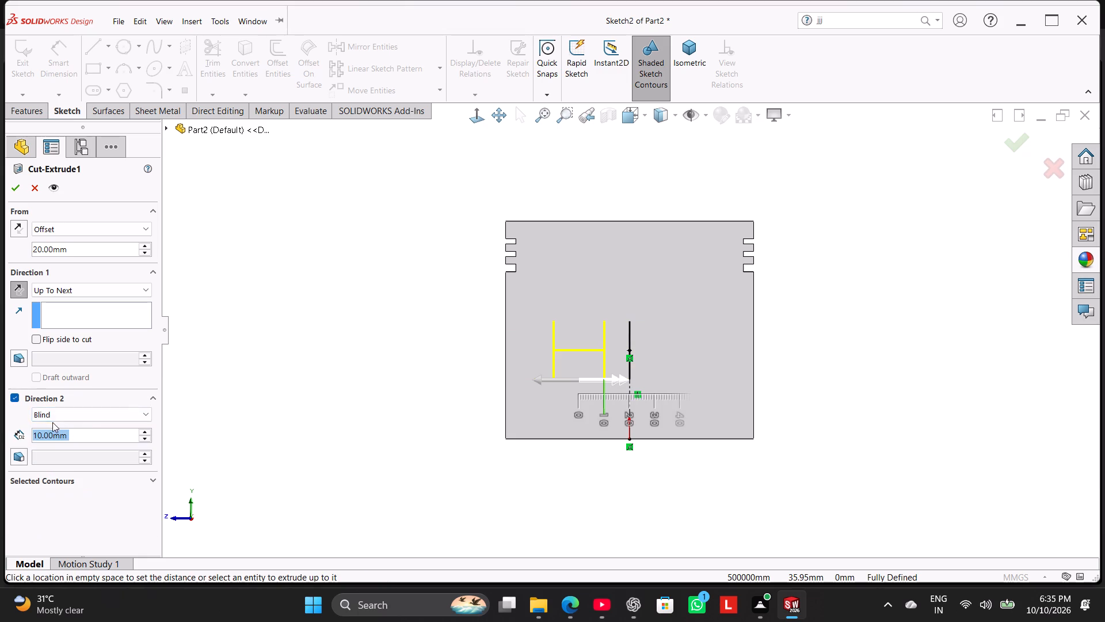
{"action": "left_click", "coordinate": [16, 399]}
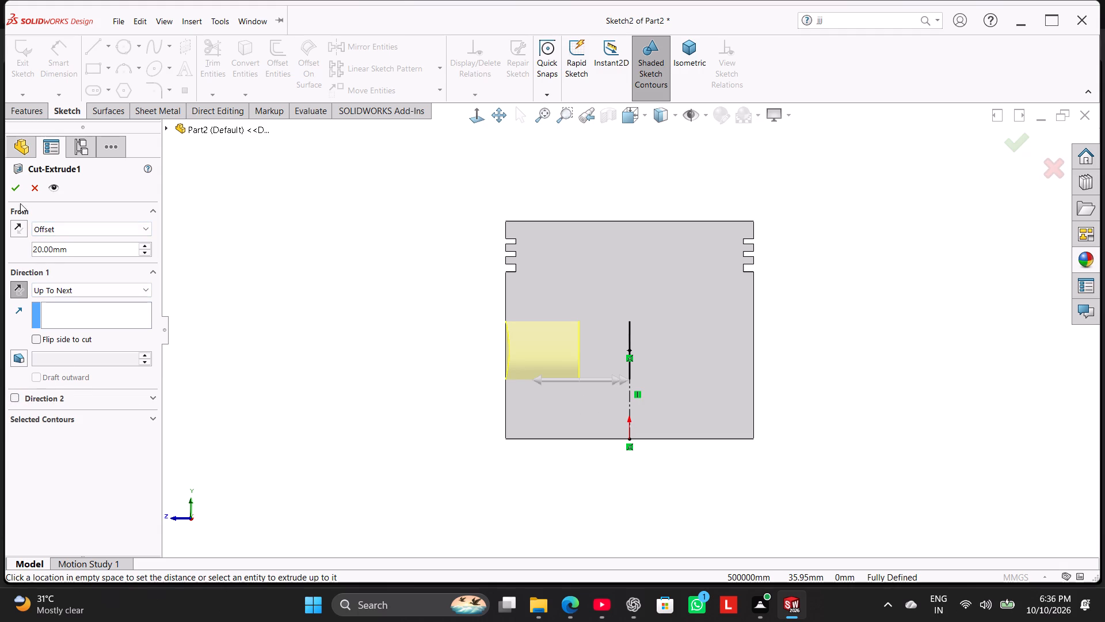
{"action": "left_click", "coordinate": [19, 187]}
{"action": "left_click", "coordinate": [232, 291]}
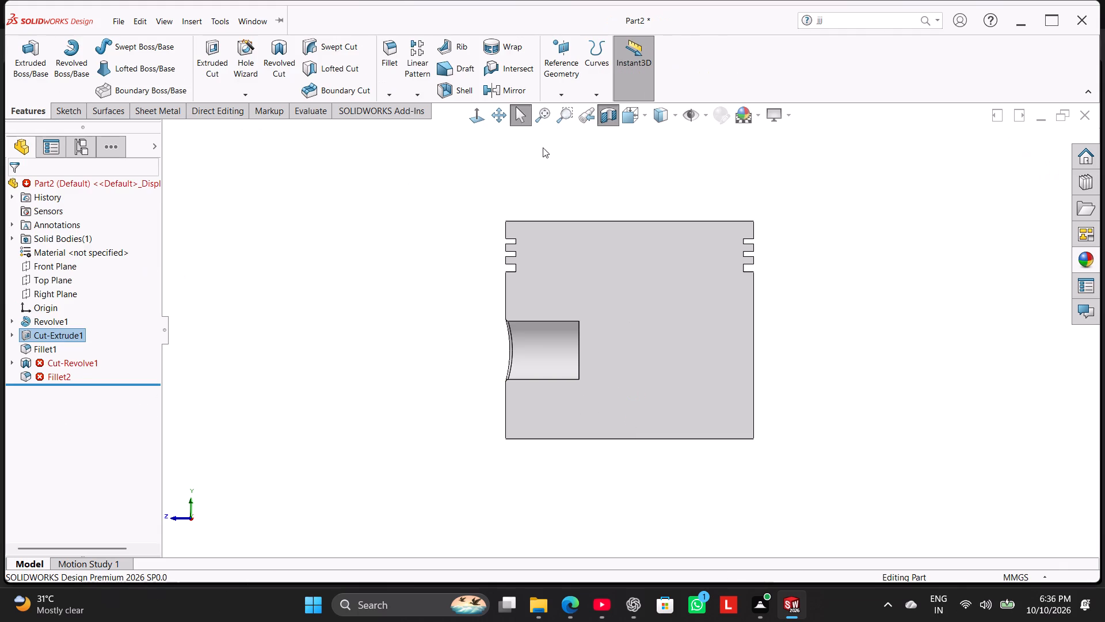
Section the piston again along the Right Plane to inspect the edited pin hole.
{"action": "left_click", "coordinate": [611, 112]}
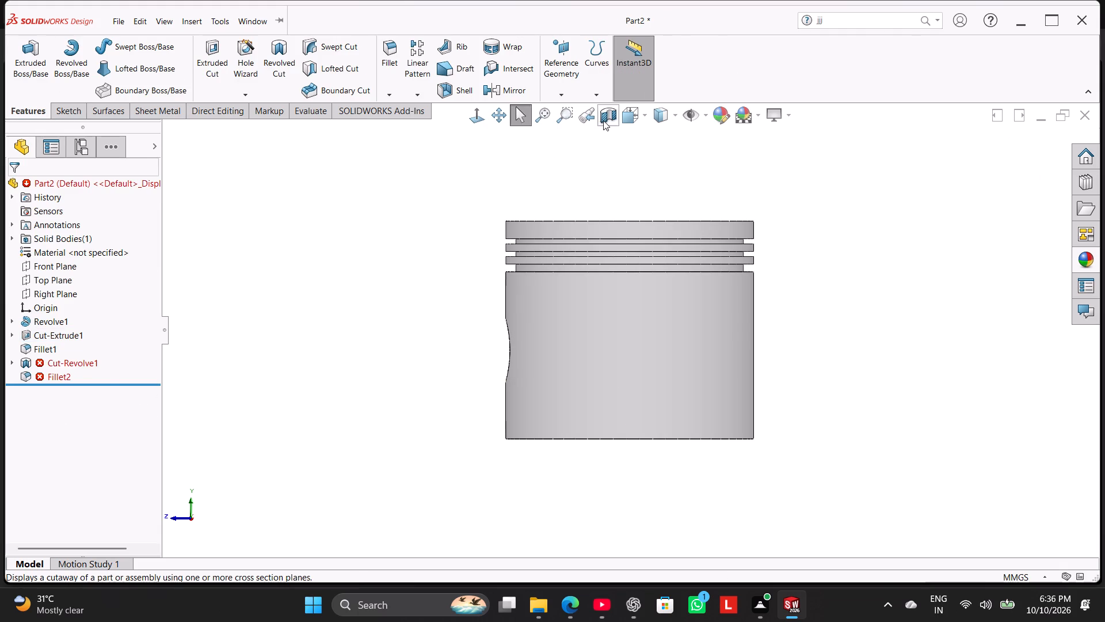
{"action": "left_click", "coordinate": [603, 120]}
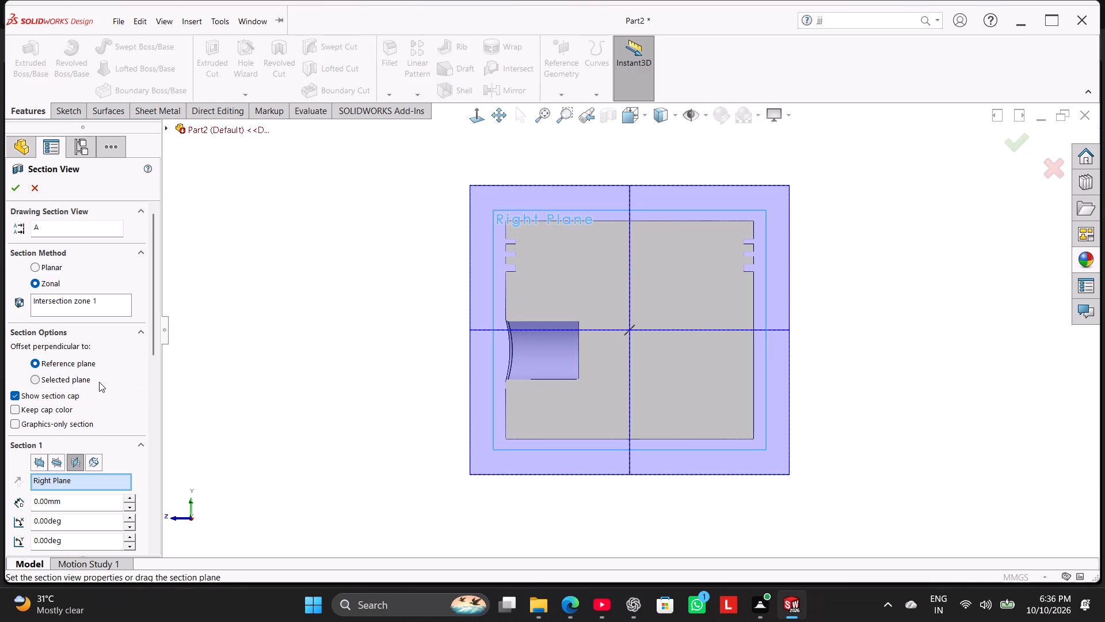
{"action": "left_click", "coordinate": [75, 462]}
{"action": "left_click", "coordinate": [42, 461]}
{"action": "left_click", "coordinate": [77, 458]}
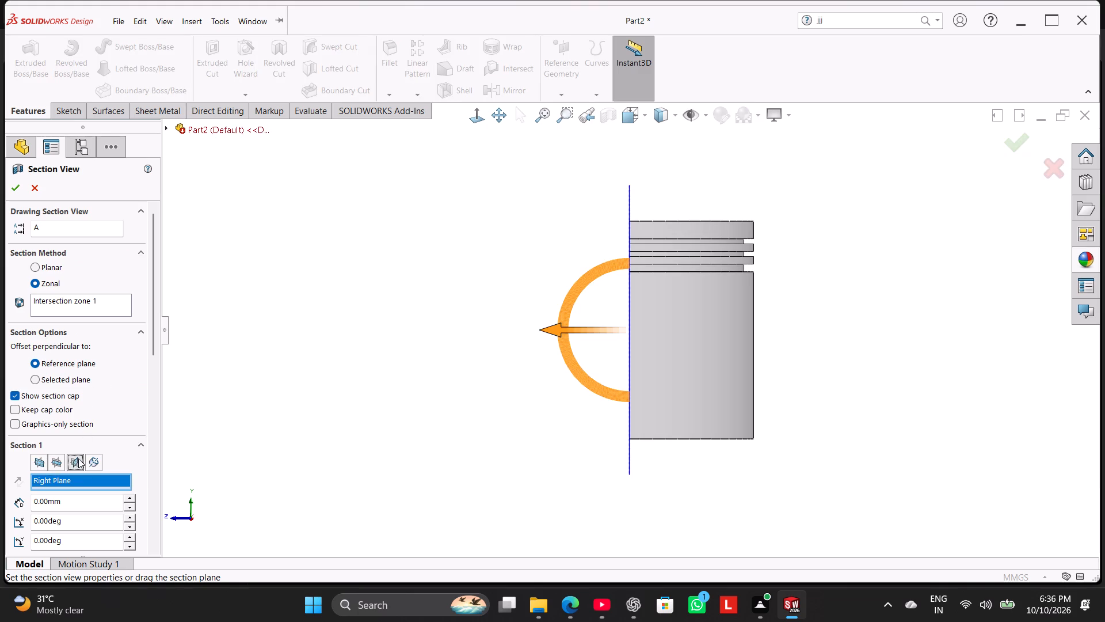
{"action": "left_click", "coordinate": [13, 187]}
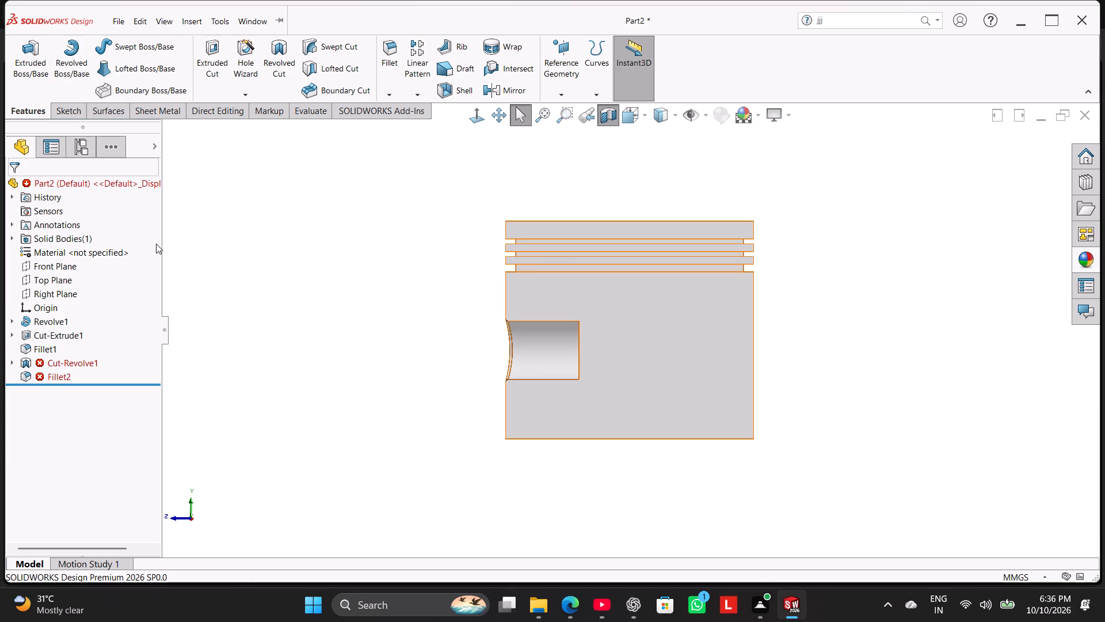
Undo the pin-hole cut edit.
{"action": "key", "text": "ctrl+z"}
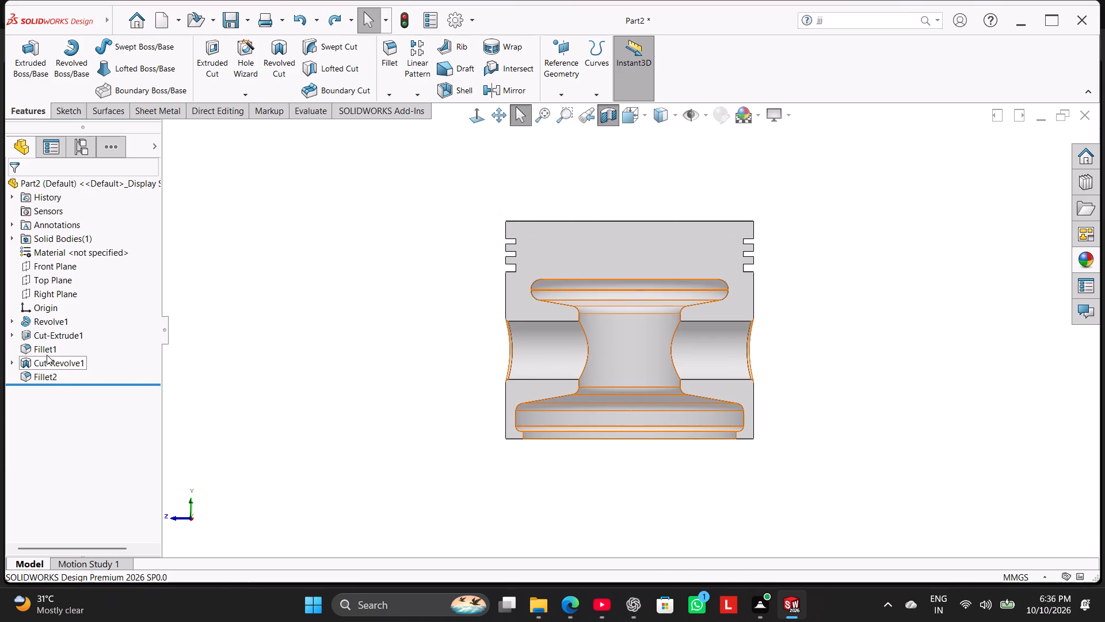
Delete the pin-hole extruded cut together with its dependent Fillet1, keeping the hole's sketch.
{"action": "right_click", "coordinate": [59, 335]}
{"action": "left_click", "coordinate": [102, 400]}
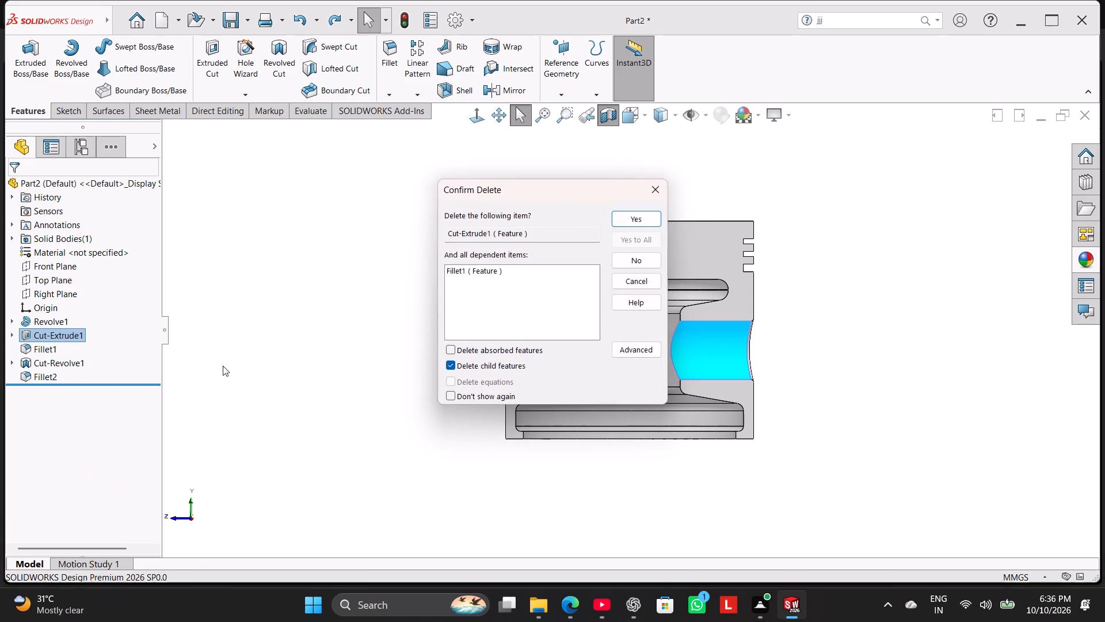
{"action": "left_click", "coordinate": [612, 221]}
{"action": "left_click", "coordinate": [381, 272]}
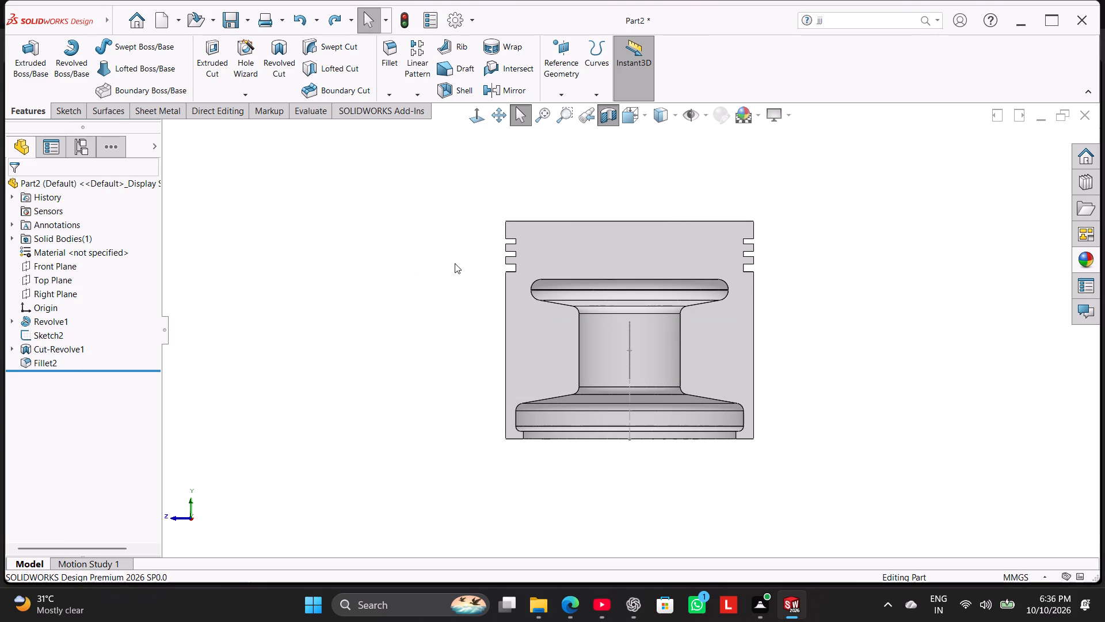
Move the pin-hole sketch below Fillet2 in the feature order.
{"action": "left_click_drag", "start_coordinate": [49, 336], "coordinate": [54, 354]}
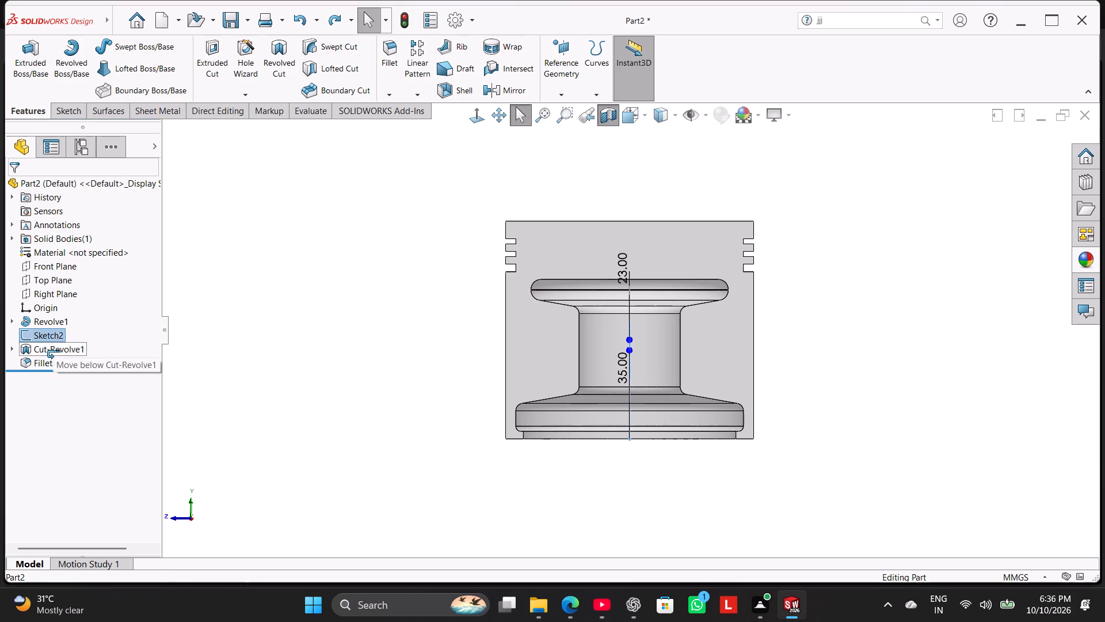
{"action": "left_click_drag", "start_coordinate": [54, 354], "coordinate": [55, 368]}
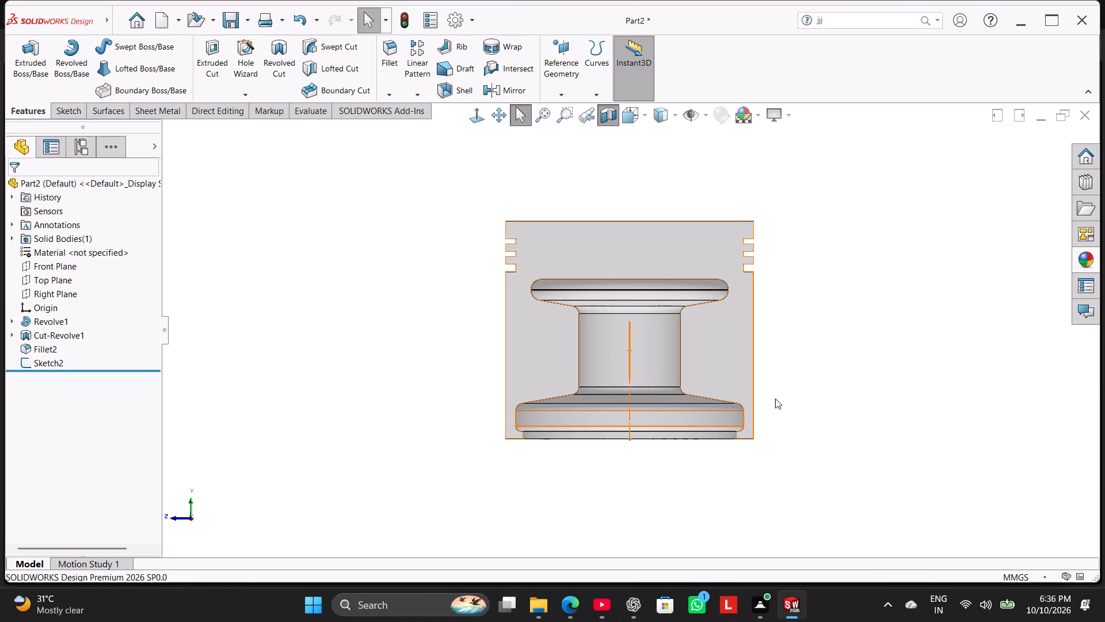
Extrude-cut the pin hole from the reordered sketch, using an Offset start of 0 mm and Through All for Direction 1.
{"action": "middle_click_drag", "start_coordinate": [776, 399], "coordinate": [742, 201]}
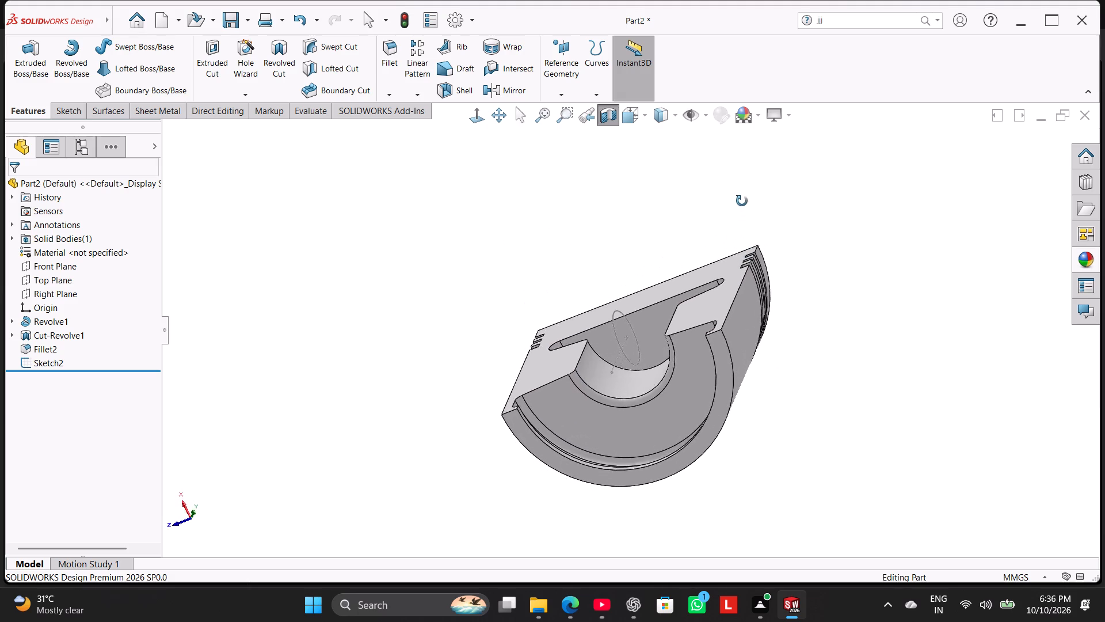
{"action": "middle_click_drag", "start_coordinate": [742, 201], "coordinate": [760, 313]}
{"action": "left_click", "coordinate": [468, 117]}
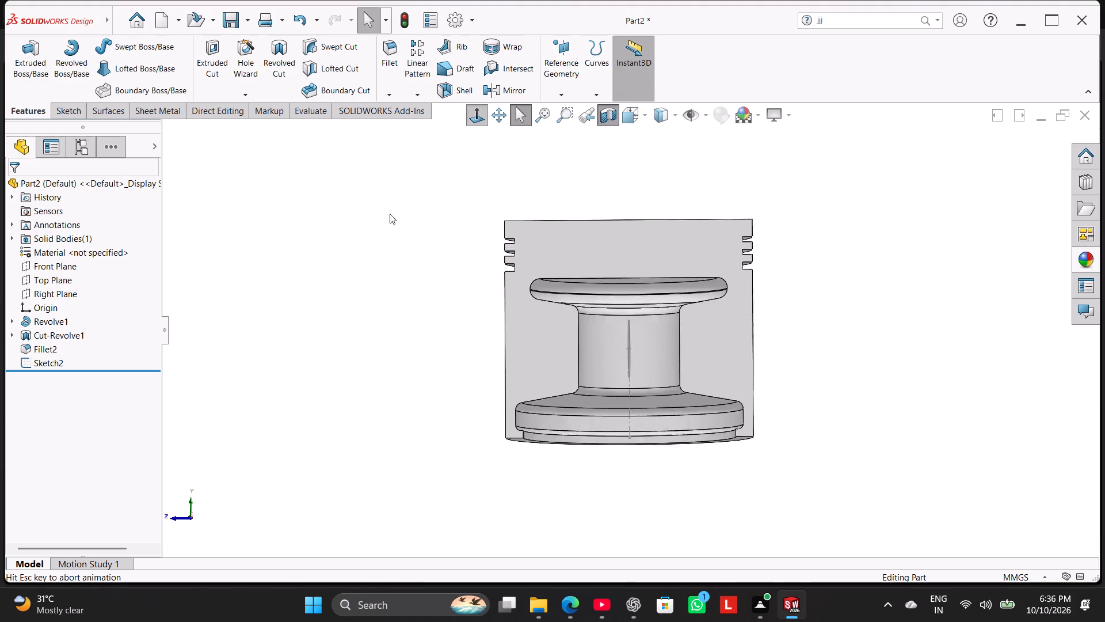
{"action": "left_click", "coordinate": [384, 218]}
{"action": "left_click", "coordinate": [55, 361]}
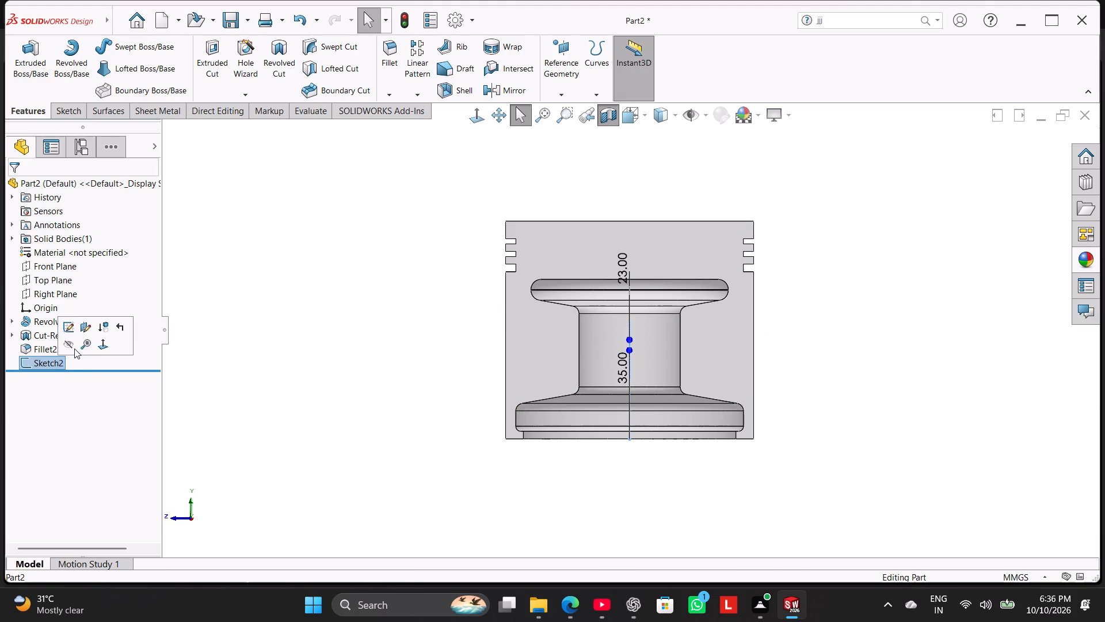
{"action": "left_click", "coordinate": [28, 107]}
{"action": "left_click", "coordinate": [214, 60]}
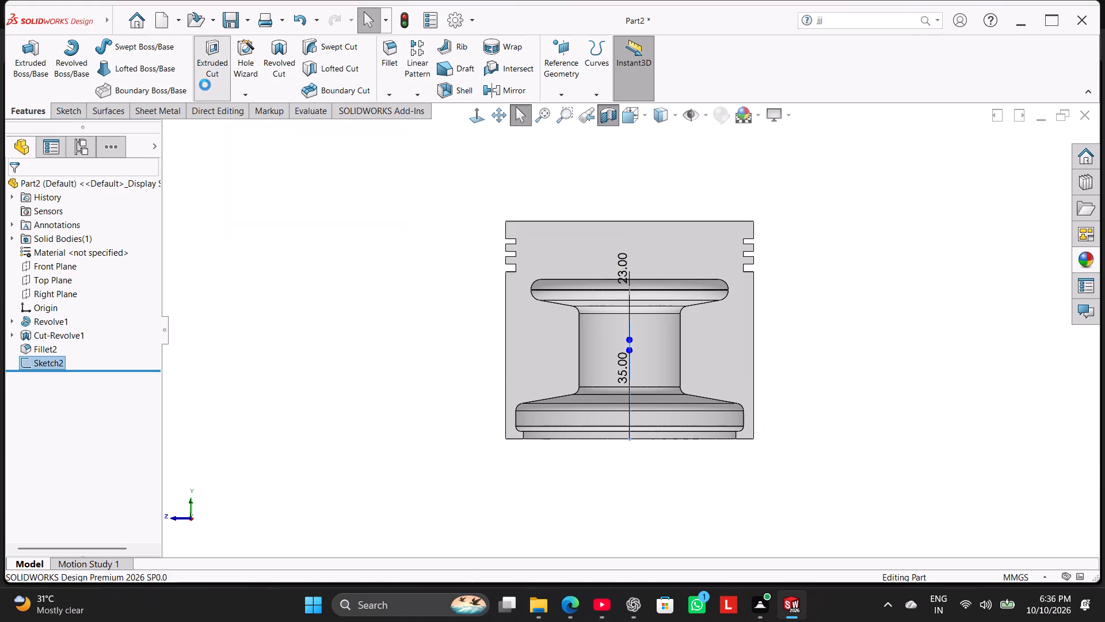
{"action": "left_click", "coordinate": [96, 227]}
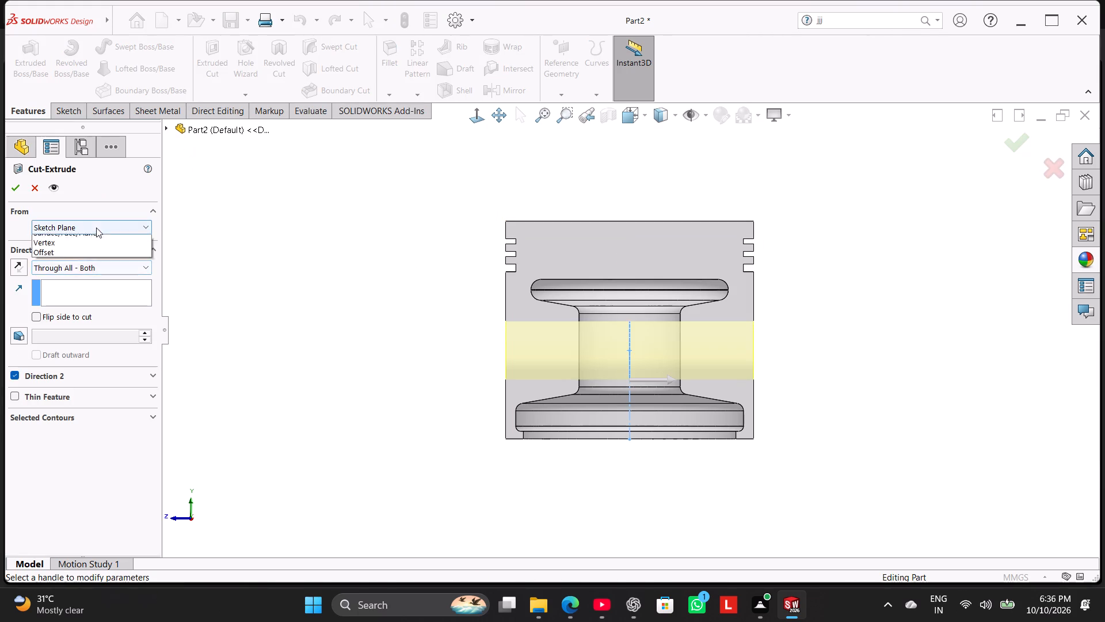
{"action": "left_click", "coordinate": [98, 270]}
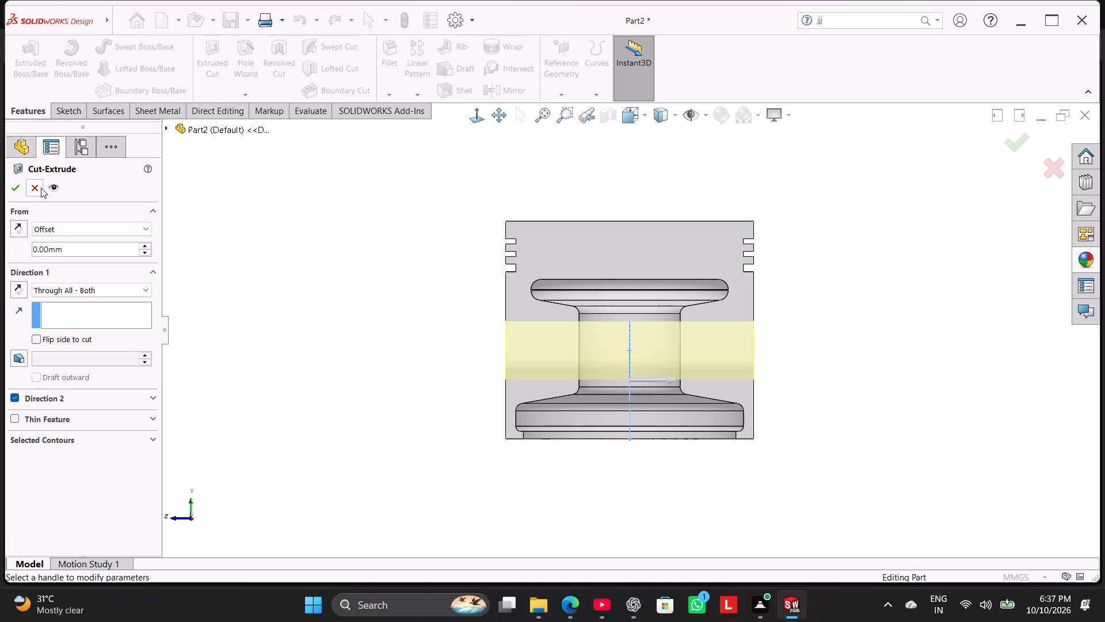
{"action": "left_click", "coordinate": [96, 286]}
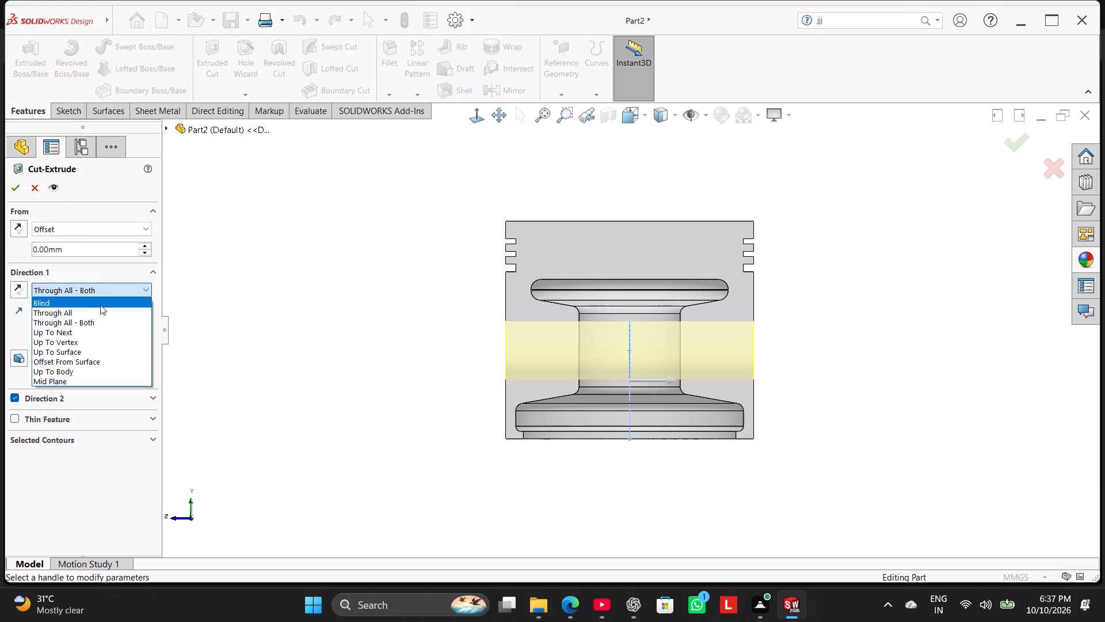
{"action": "left_click", "coordinate": [100, 310]}
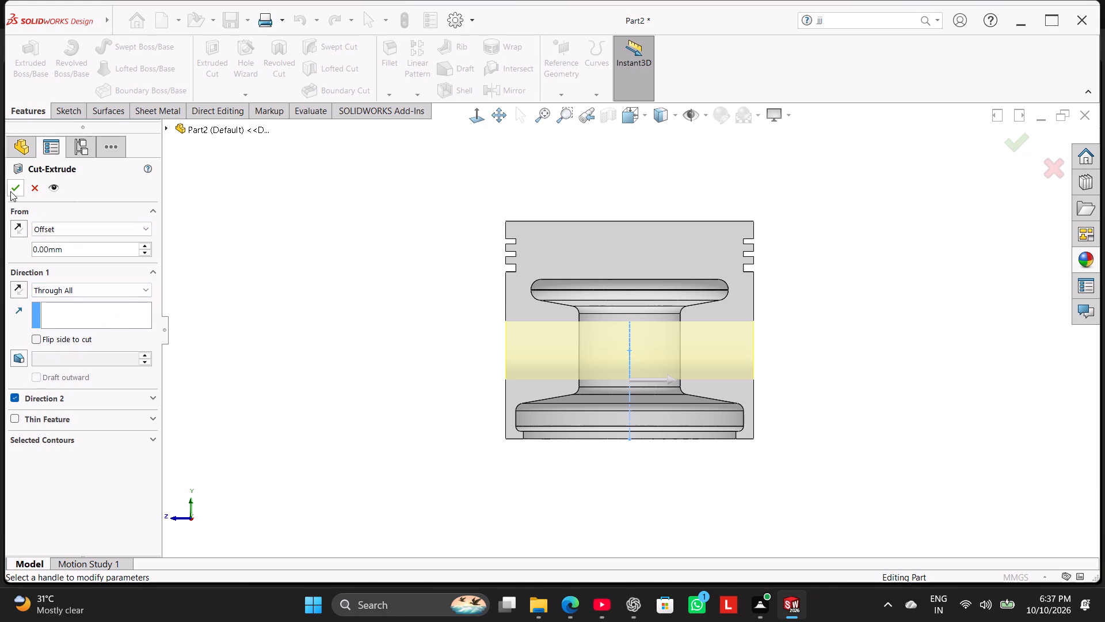
{"action": "left_click", "coordinate": [10, 191]}
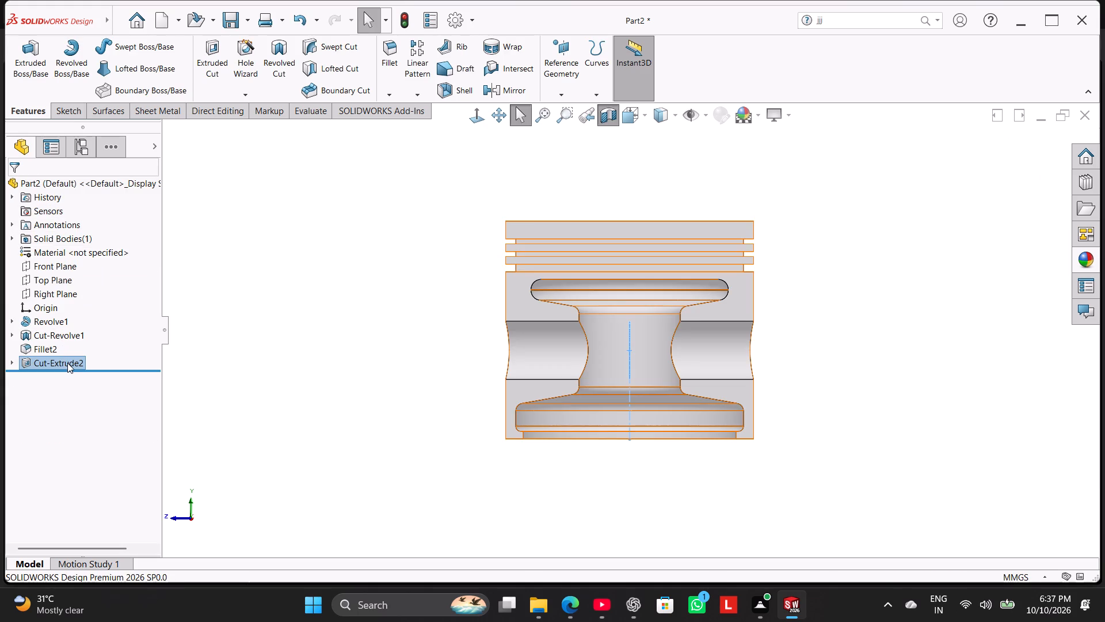
Edit the pin-hole cut to start at a 20 mm offset and end Direction 1 with Up To Next.
{"action": "right_click", "coordinate": [67, 363]}
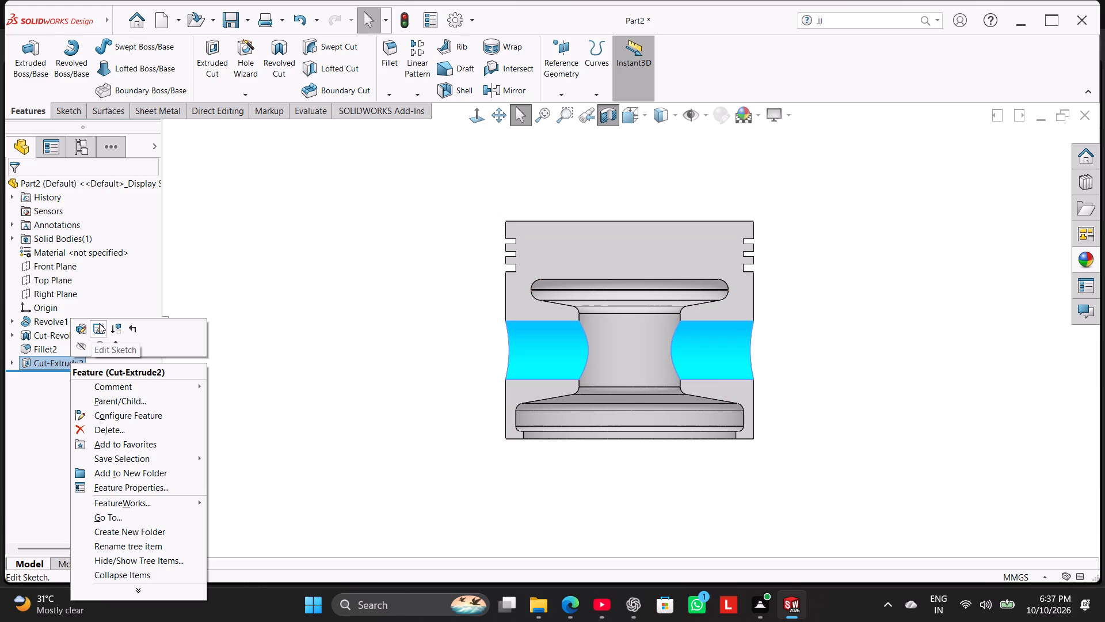
{"action": "left_click", "coordinate": [81, 330]}
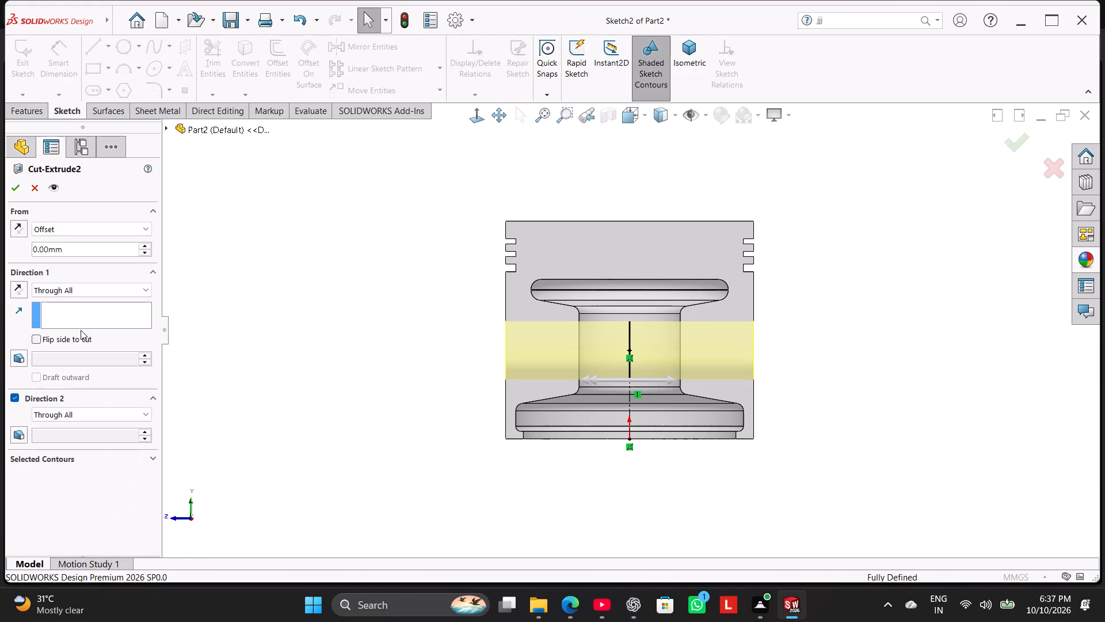
{"action": "left_click", "coordinate": [96, 230]}
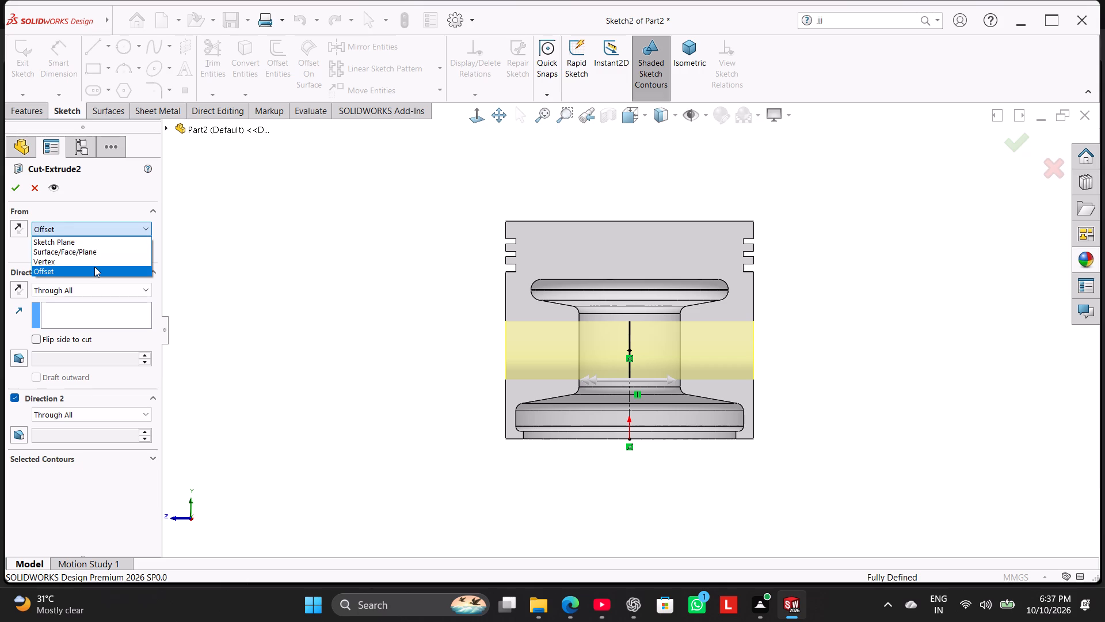
{"action": "left_click", "coordinate": [94, 267]}
{"action": "double_click", "coordinate": [96, 251]}
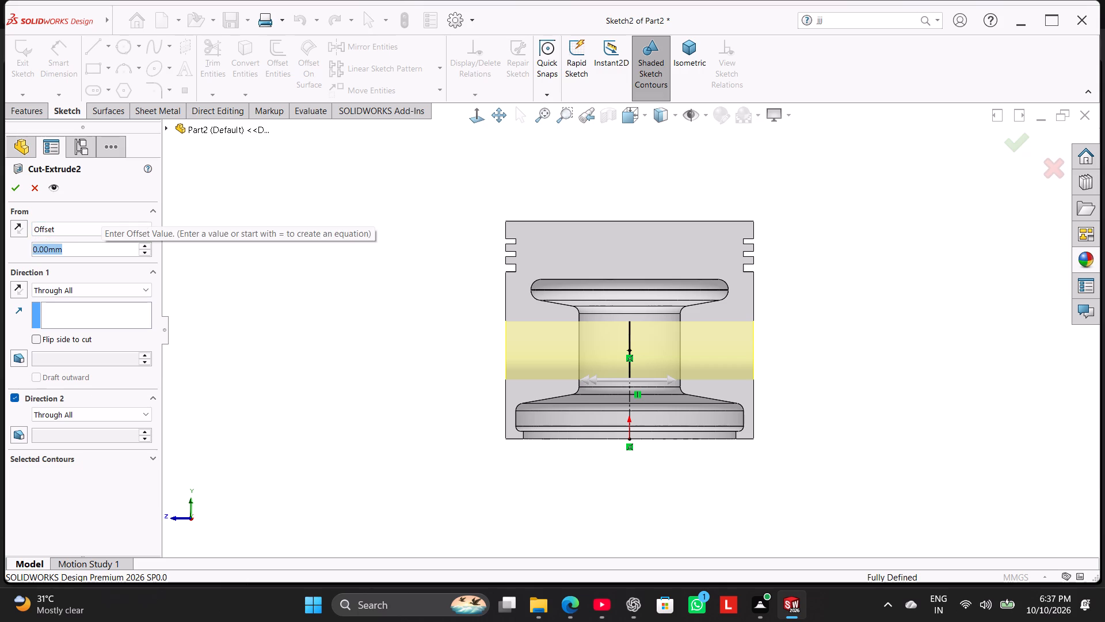
{"action": "type", "text": "20"}
{"action": "key", "text": "Return"}
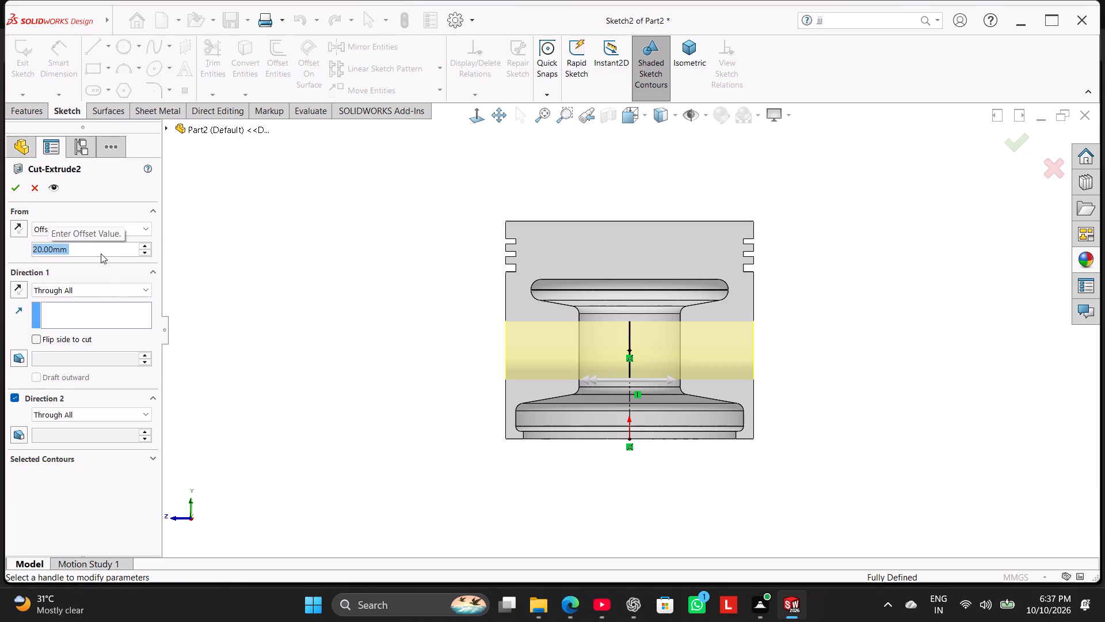
{"action": "left_click", "coordinate": [108, 286]}
{"action": "left_click", "coordinate": [121, 331]}
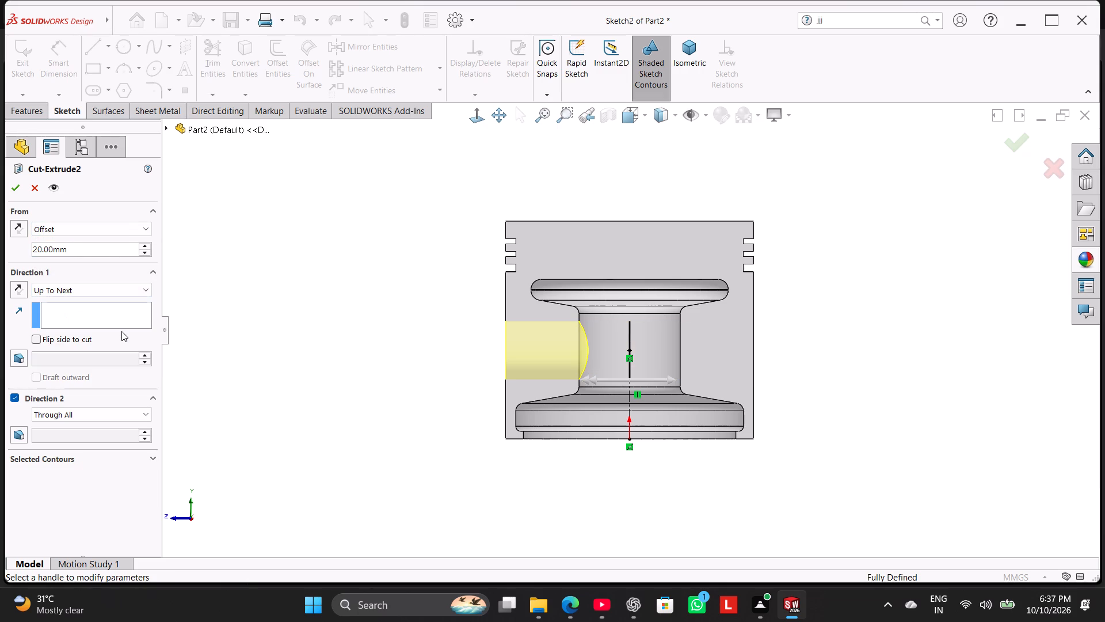
Disable Direction 2, reverse Direction 1 of the pin-hole cut, and try to apply the edit.
{"action": "middle_click_drag", "start_coordinate": [341, 329], "coordinate": [359, 339]}
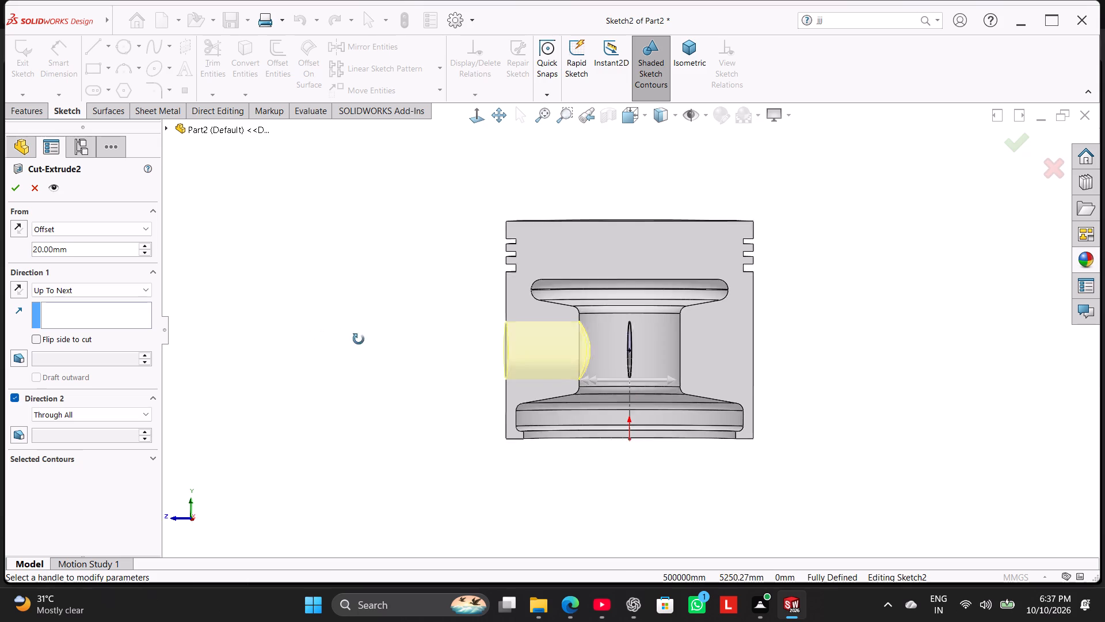
{"action": "middle_click_drag", "start_coordinate": [359, 339], "coordinate": [344, 344]}
{"action": "left_click", "coordinate": [22, 290]}
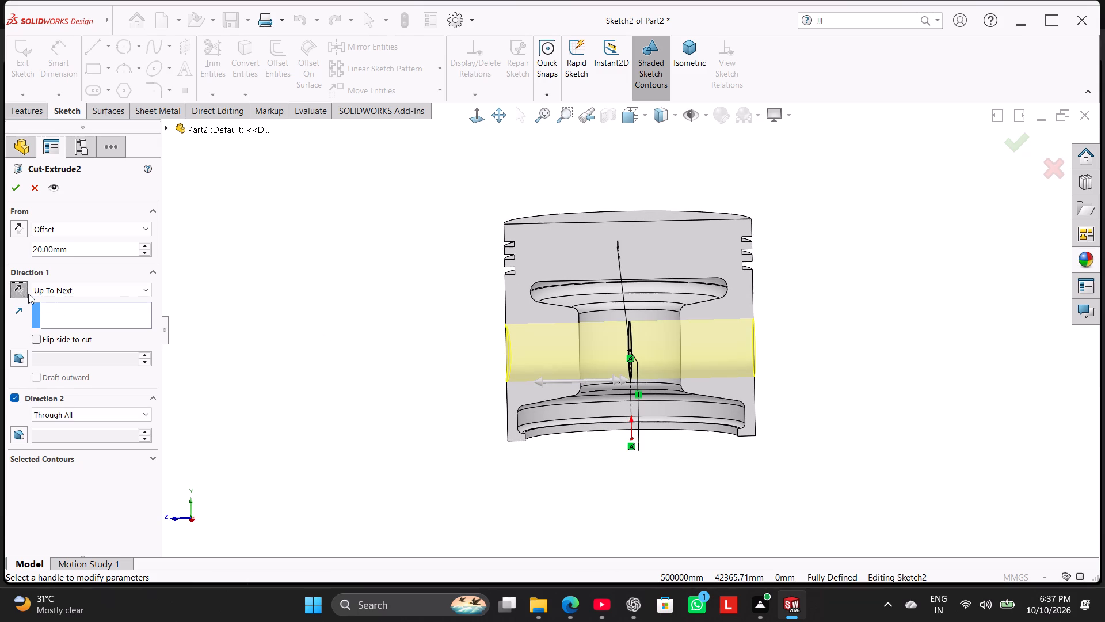
{"action": "left_click", "coordinate": [21, 290]}
{"action": "left_click", "coordinate": [14, 396]}
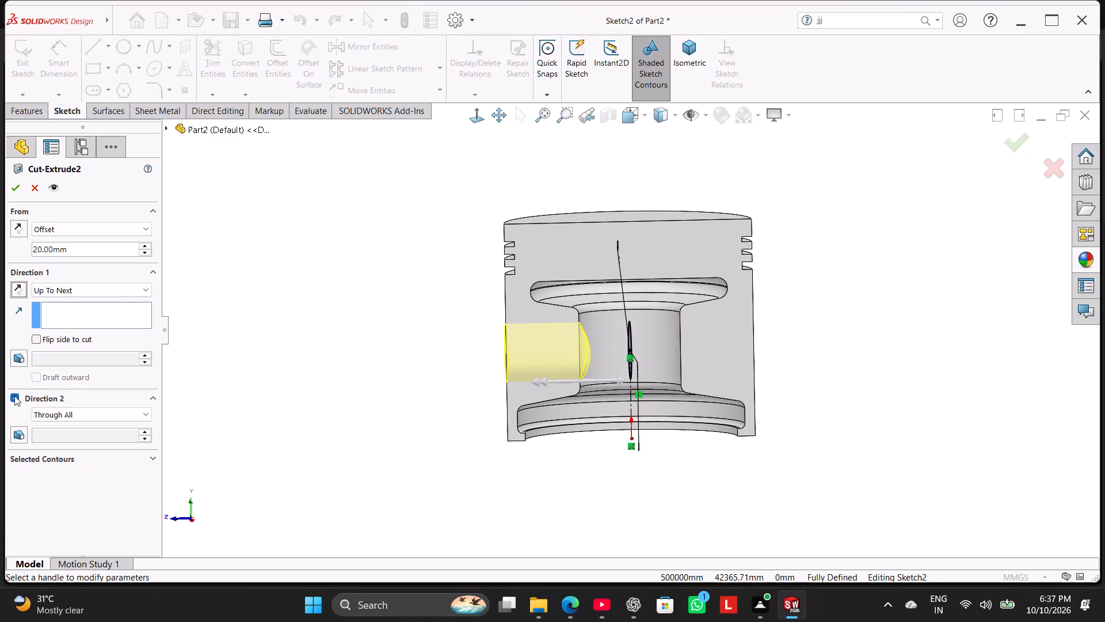
{"action": "left_click", "coordinate": [18, 290]}
{"action": "left_click", "coordinate": [18, 290]}
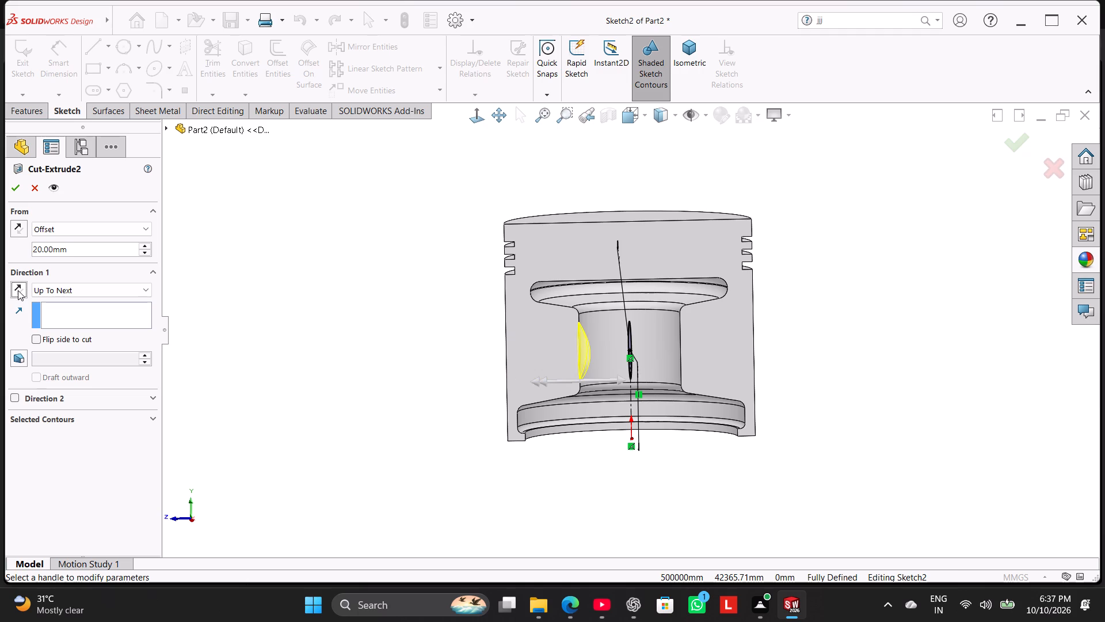
{"action": "left_click", "coordinate": [18, 290]}
{"action": "middle_click_drag", "start_coordinate": [289, 340], "coordinate": [275, 376]}
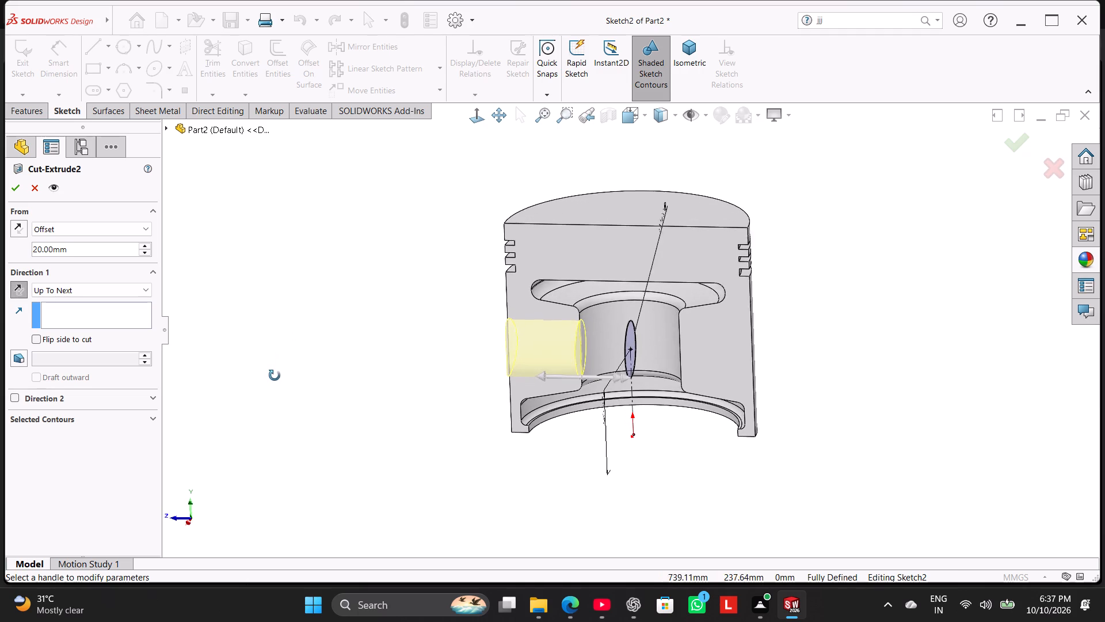
{"action": "middle_click_drag", "start_coordinate": [275, 376], "coordinate": [277, 376]}
{"action": "left_click", "coordinate": [20, 190]}
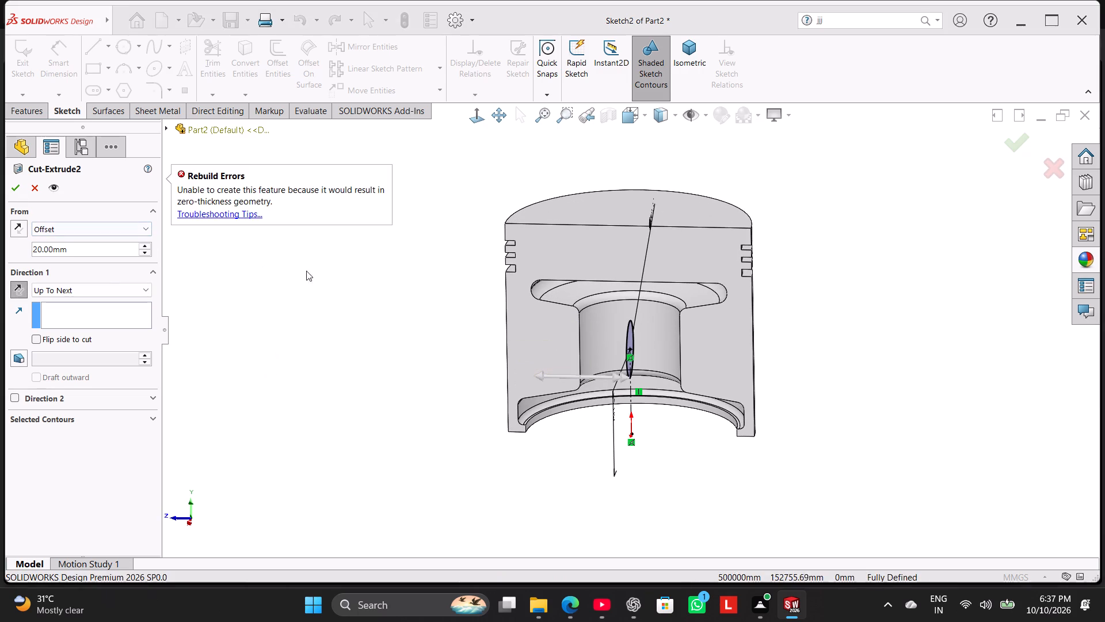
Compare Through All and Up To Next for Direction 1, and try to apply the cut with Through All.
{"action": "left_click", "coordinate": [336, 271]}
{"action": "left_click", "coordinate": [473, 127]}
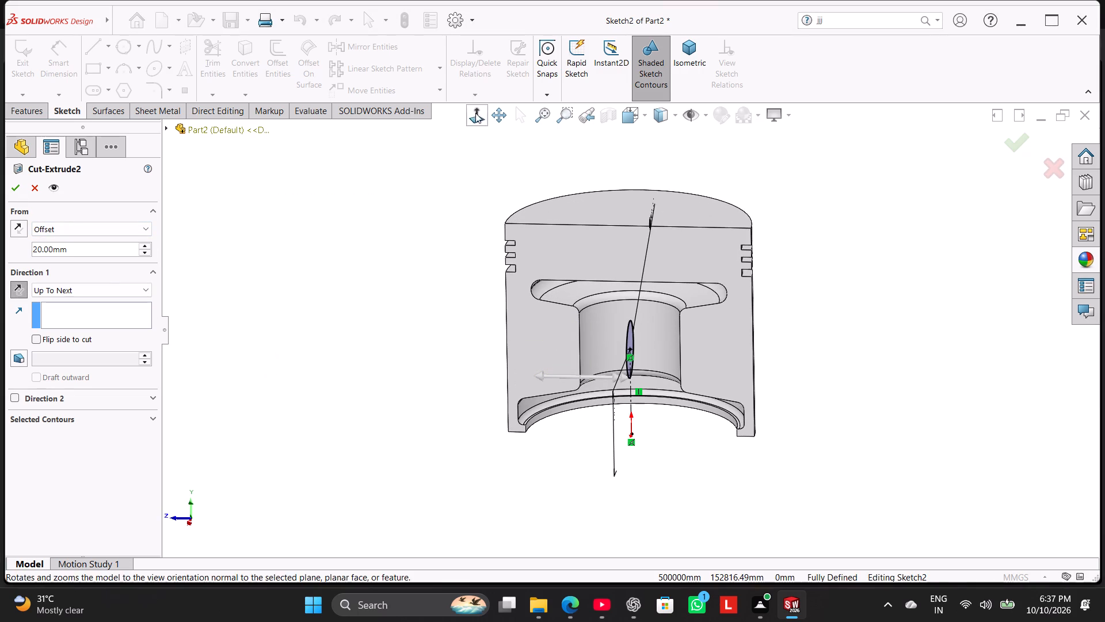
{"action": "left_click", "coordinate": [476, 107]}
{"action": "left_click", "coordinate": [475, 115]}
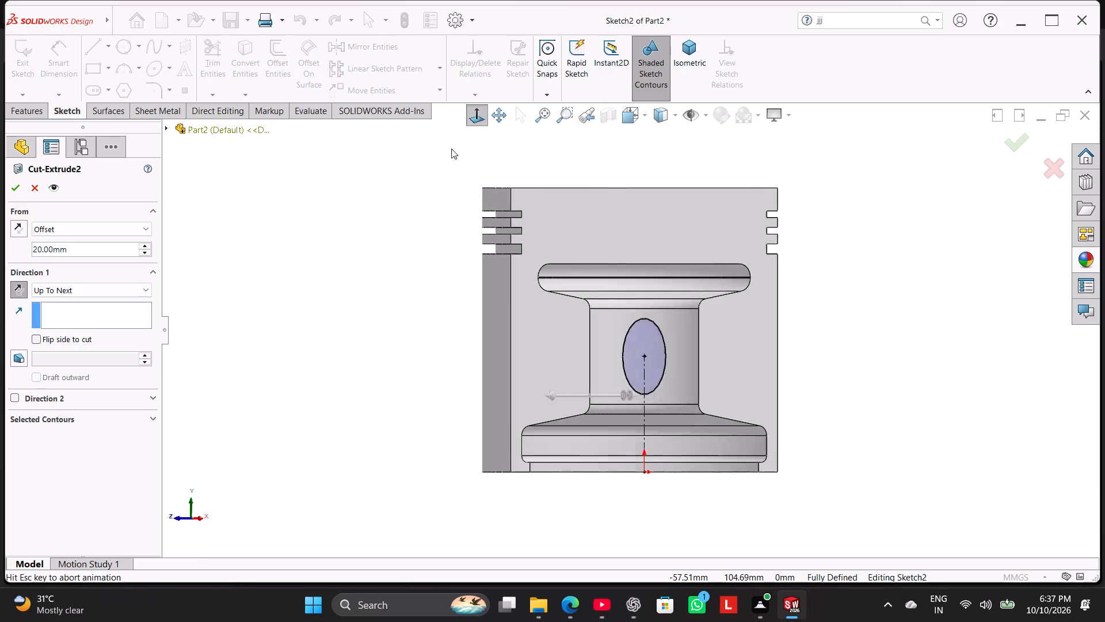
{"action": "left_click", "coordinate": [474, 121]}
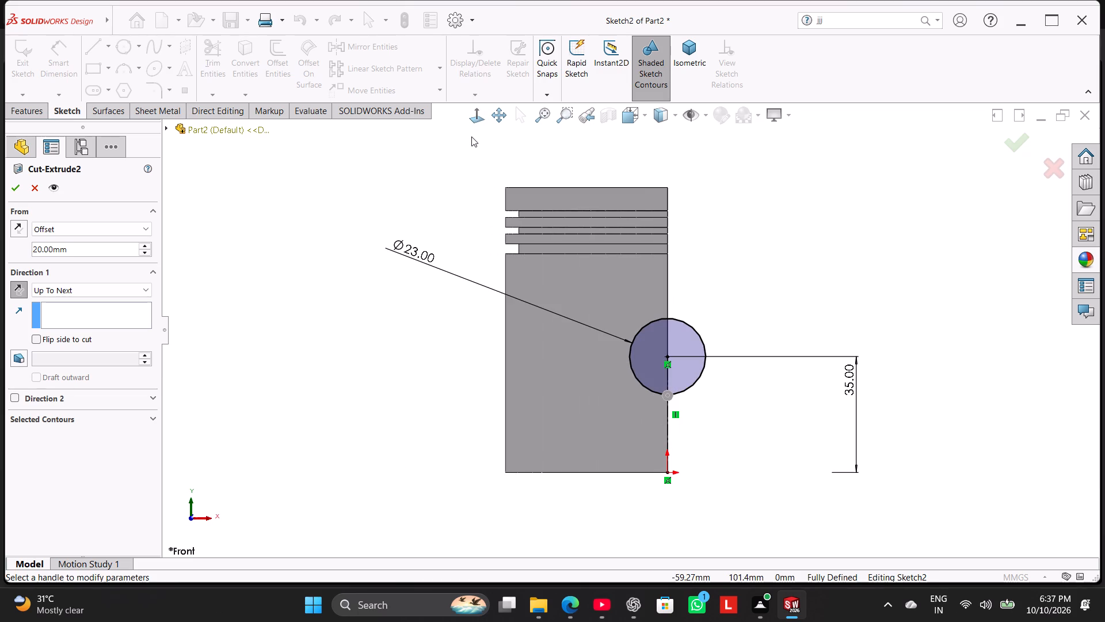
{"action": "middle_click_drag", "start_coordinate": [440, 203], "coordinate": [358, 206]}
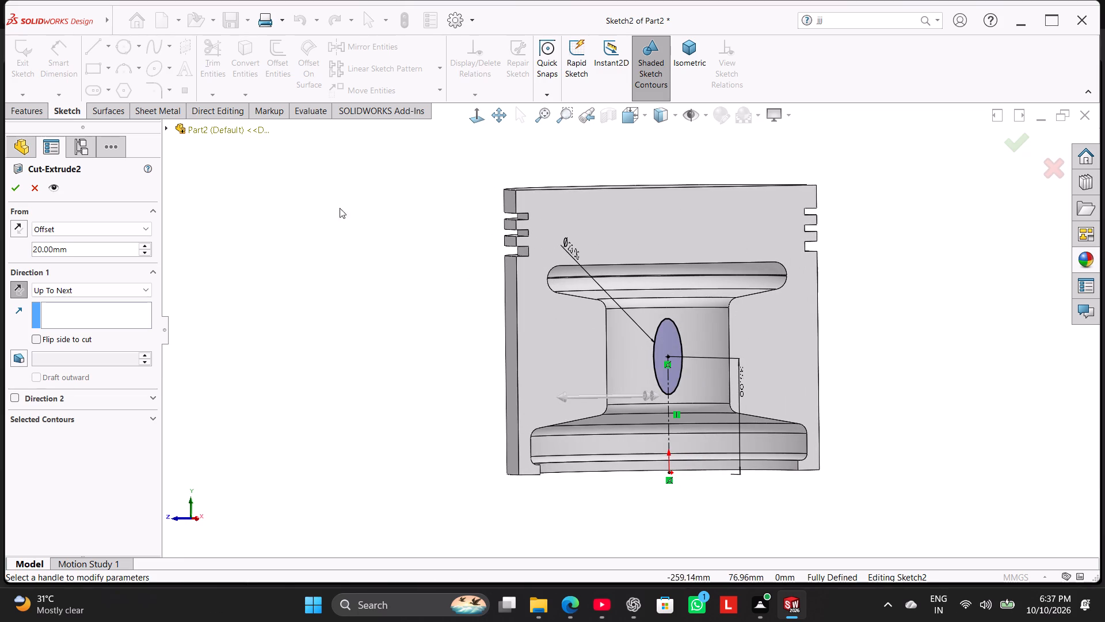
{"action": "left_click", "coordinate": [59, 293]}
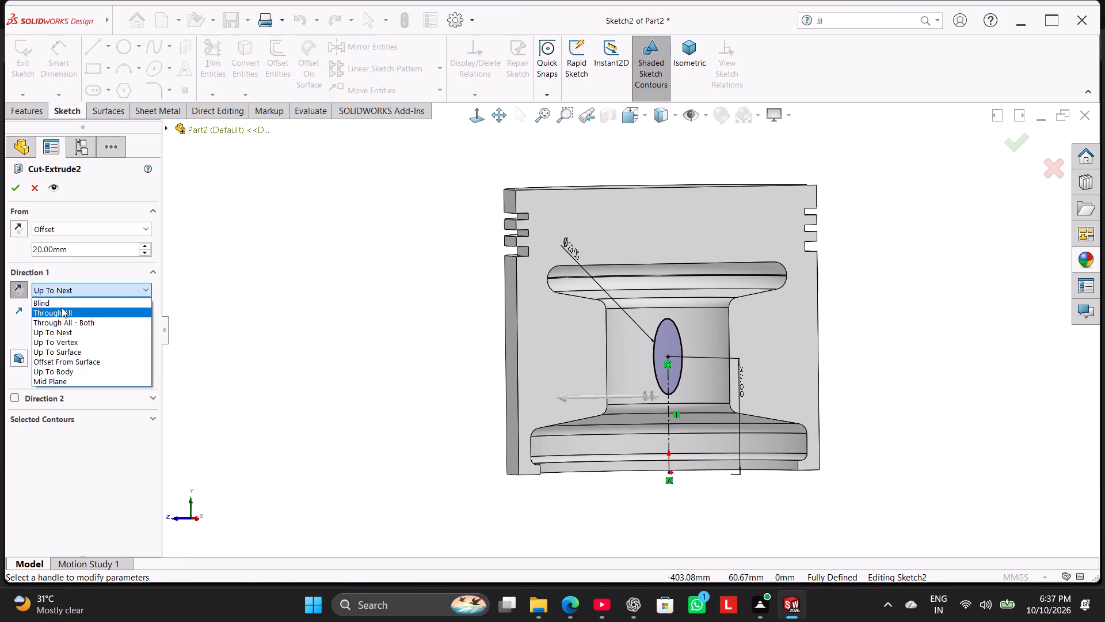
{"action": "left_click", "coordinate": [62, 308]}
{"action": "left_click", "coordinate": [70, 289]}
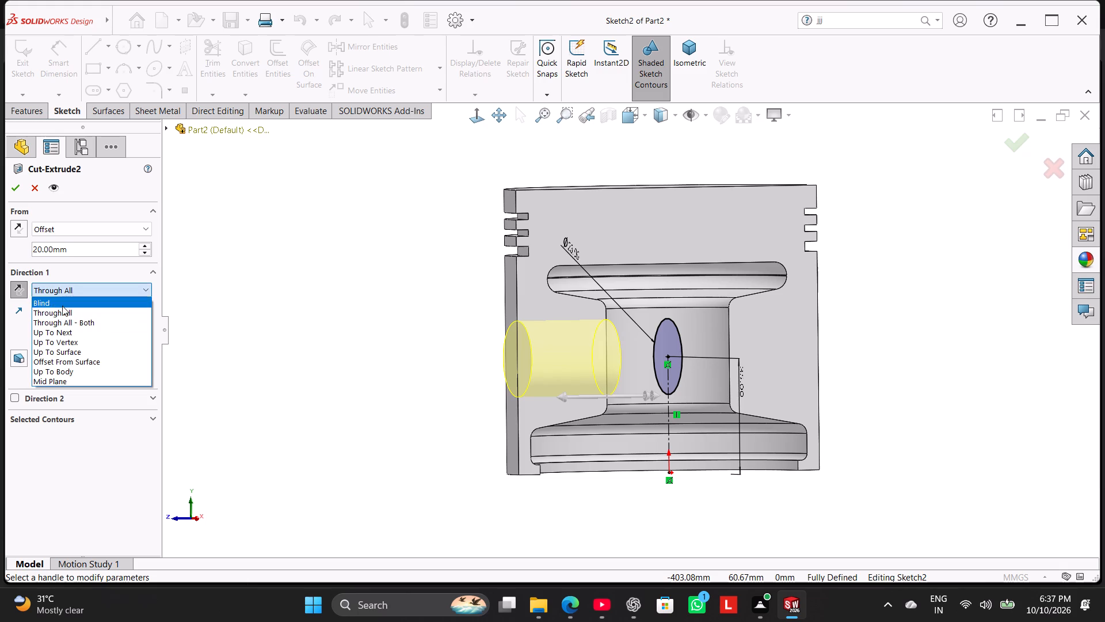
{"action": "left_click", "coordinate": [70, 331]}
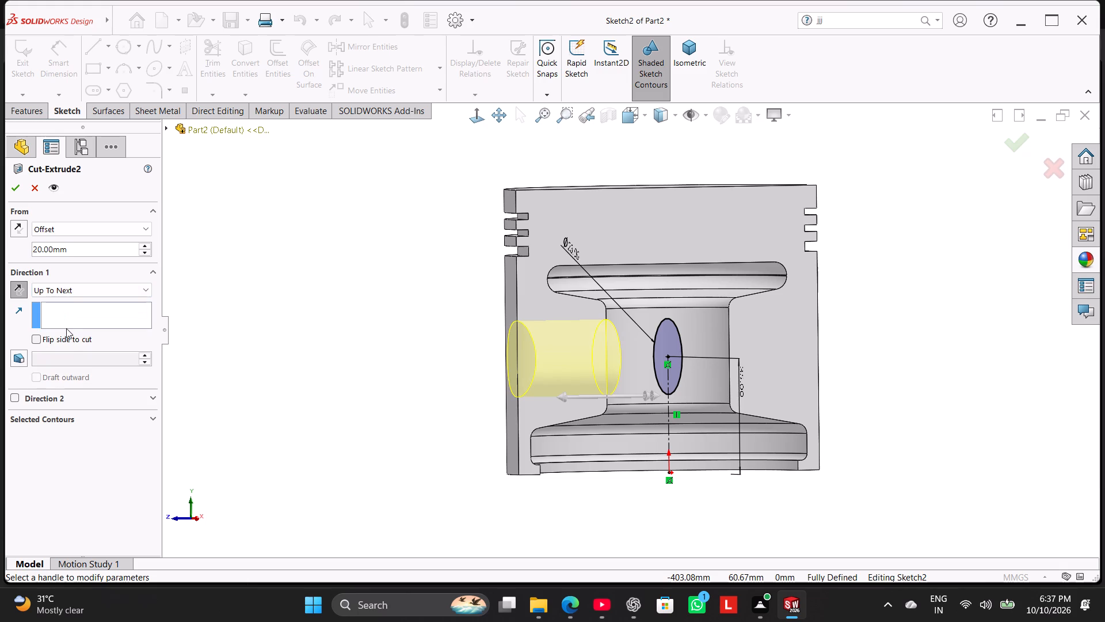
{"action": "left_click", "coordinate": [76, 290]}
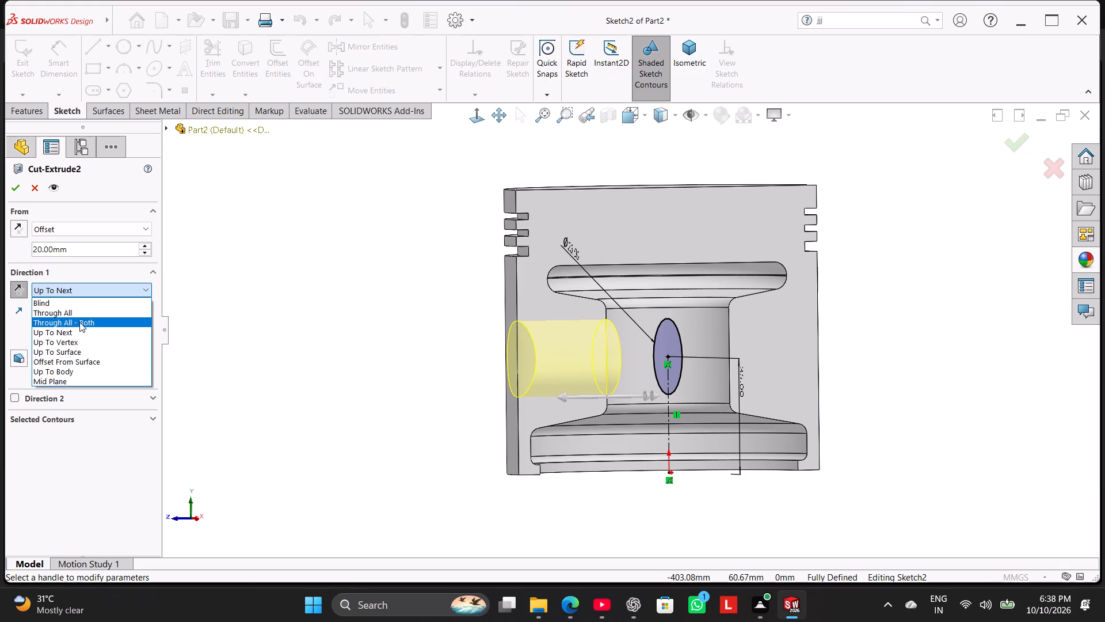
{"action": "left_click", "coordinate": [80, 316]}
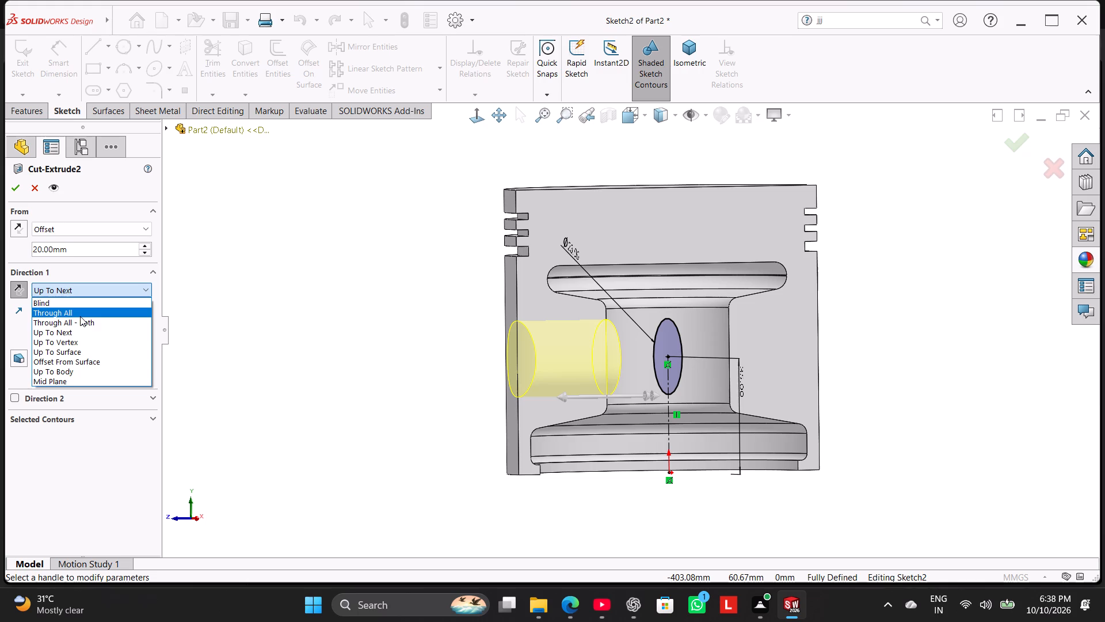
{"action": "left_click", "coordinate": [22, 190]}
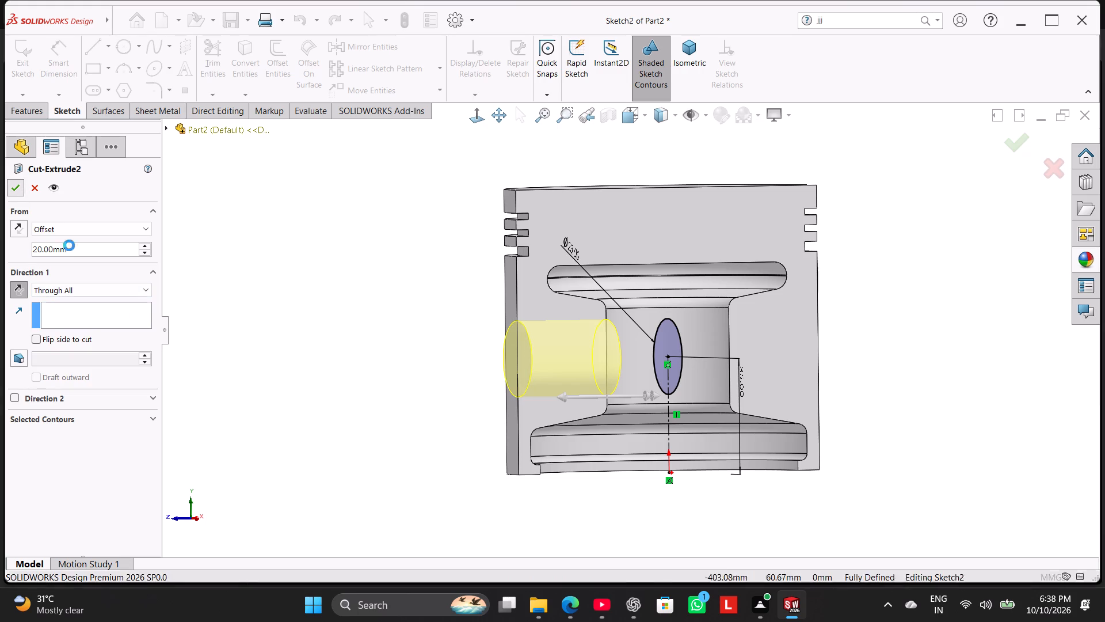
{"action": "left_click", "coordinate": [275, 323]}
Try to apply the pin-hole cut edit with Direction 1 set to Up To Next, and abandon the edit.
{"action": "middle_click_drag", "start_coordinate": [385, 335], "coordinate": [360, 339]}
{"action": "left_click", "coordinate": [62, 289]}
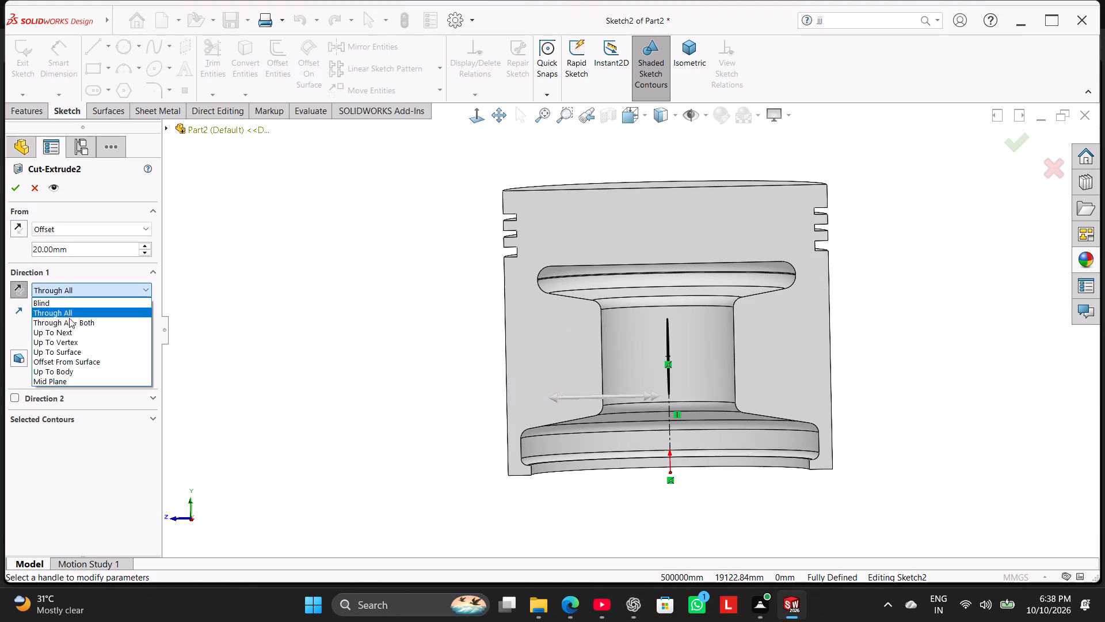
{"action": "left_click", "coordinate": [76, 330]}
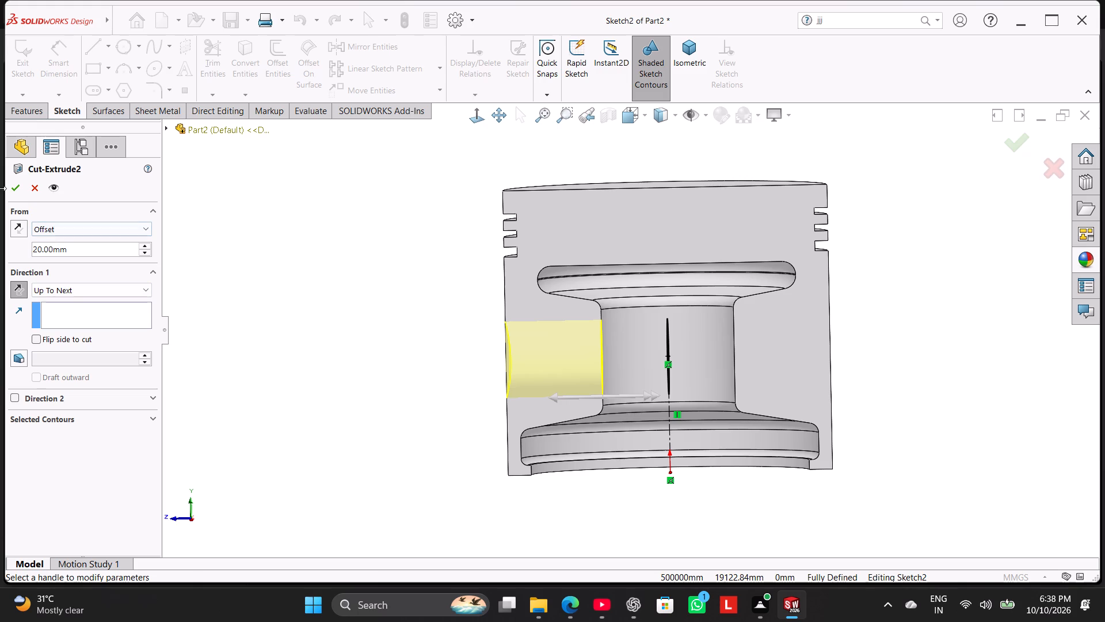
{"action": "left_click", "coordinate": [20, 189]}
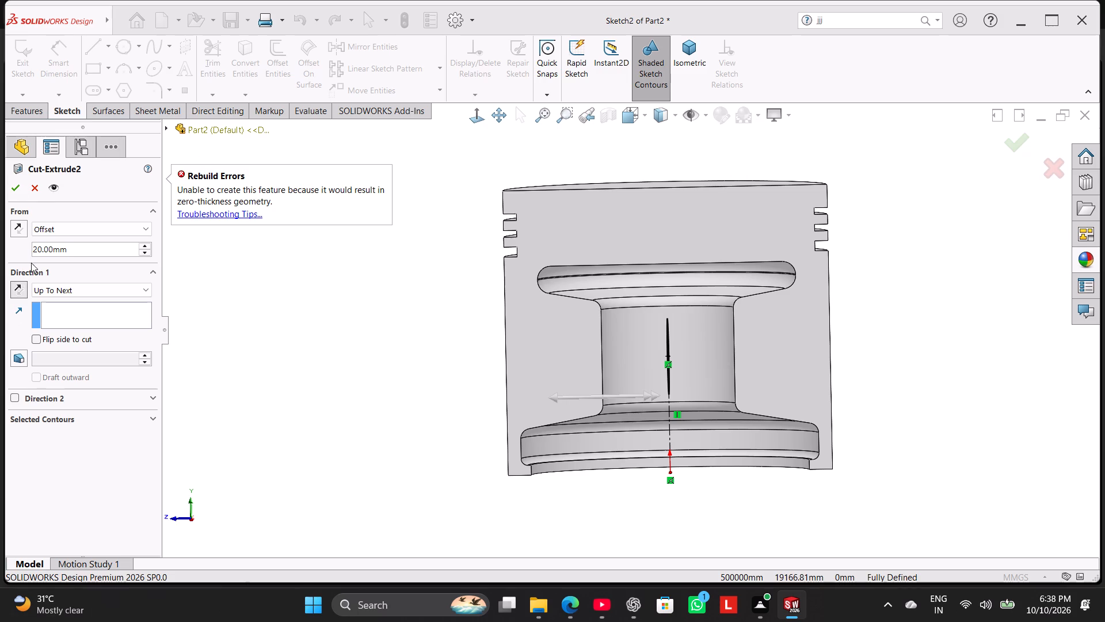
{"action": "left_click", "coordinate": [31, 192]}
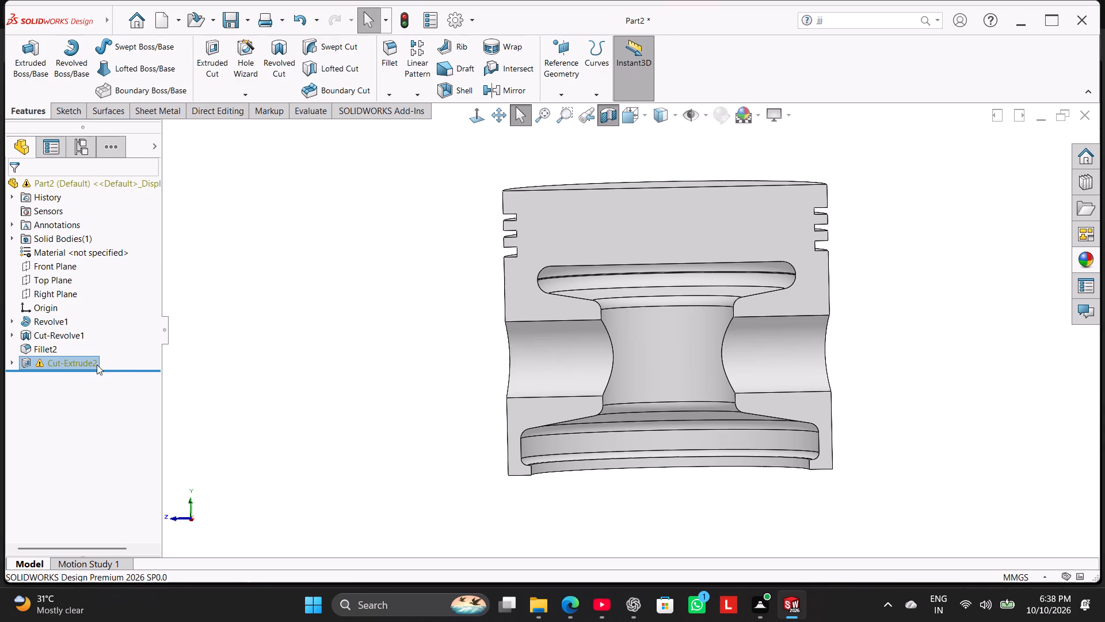
Delete the Cut-Extrude2 pin-hole feature while keeping its sketch.
{"action": "right_click", "coordinate": [83, 360]}
{"action": "left_click", "coordinate": [138, 430]}
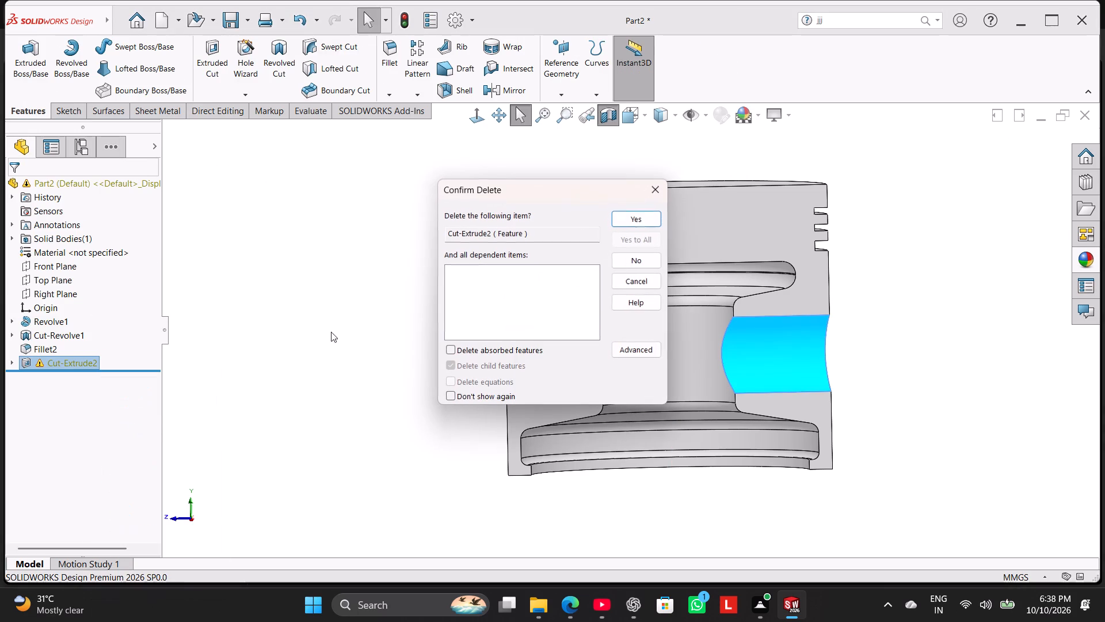
{"action": "left_click", "coordinate": [630, 218]}
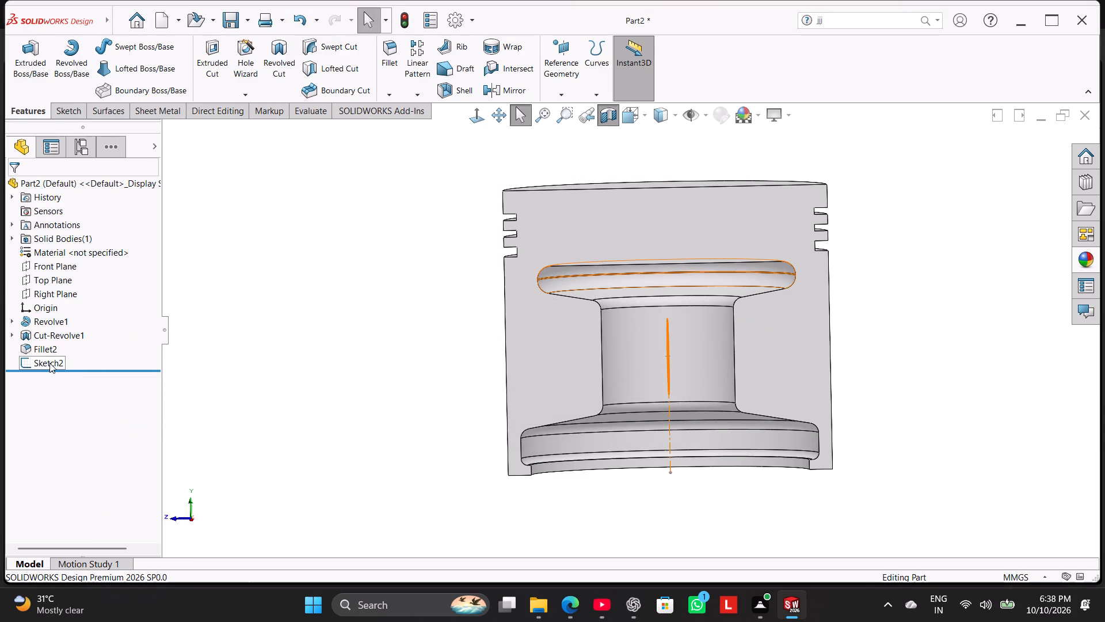
Start an extruded cut from Sketch2 with a reversed 20 mm Offset start and Direction 1 Up To Next, and try to apply it.
{"action": "left_click", "coordinate": [49, 363]}
{"action": "left_click", "coordinate": [200, 64]}
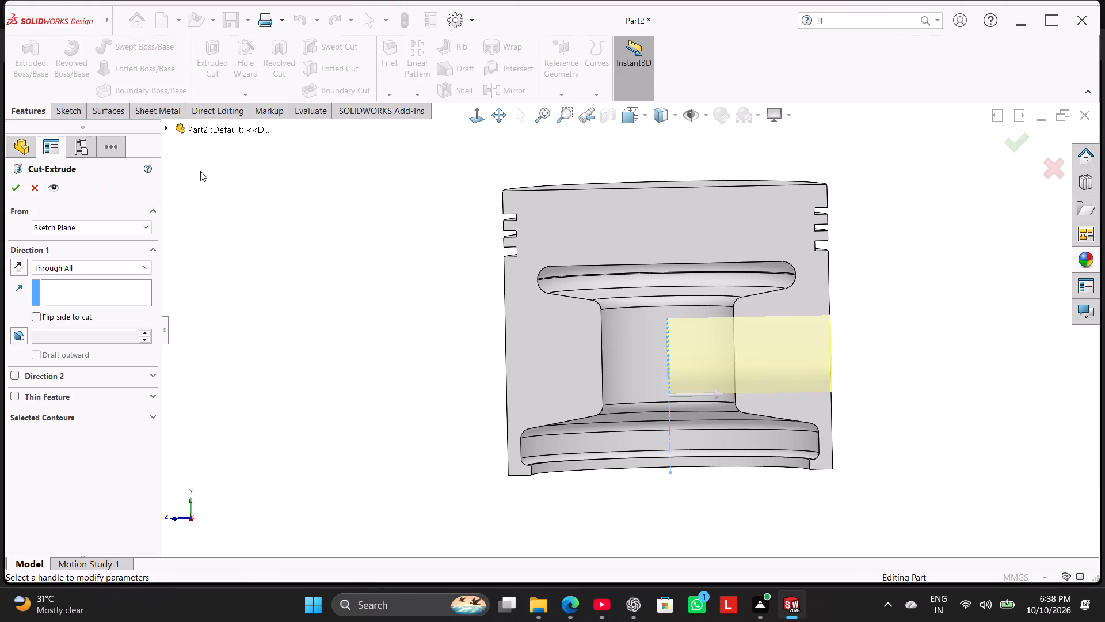
{"action": "left_click", "coordinate": [110, 223]}
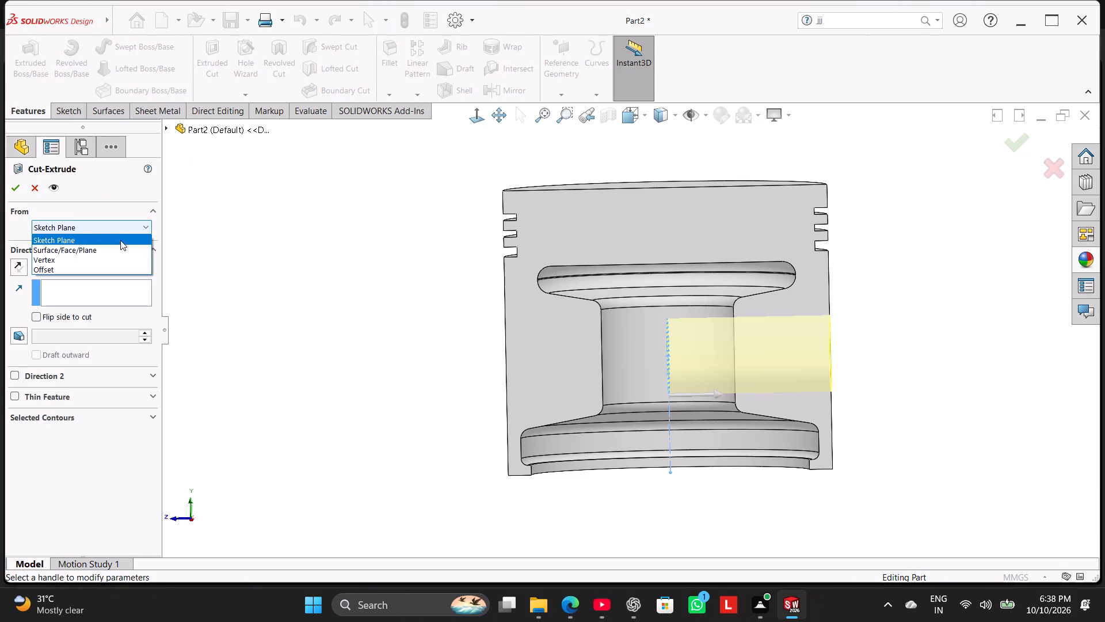
{"action": "left_click", "coordinate": [120, 270]}
{"action": "double_click", "coordinate": [112, 246]}
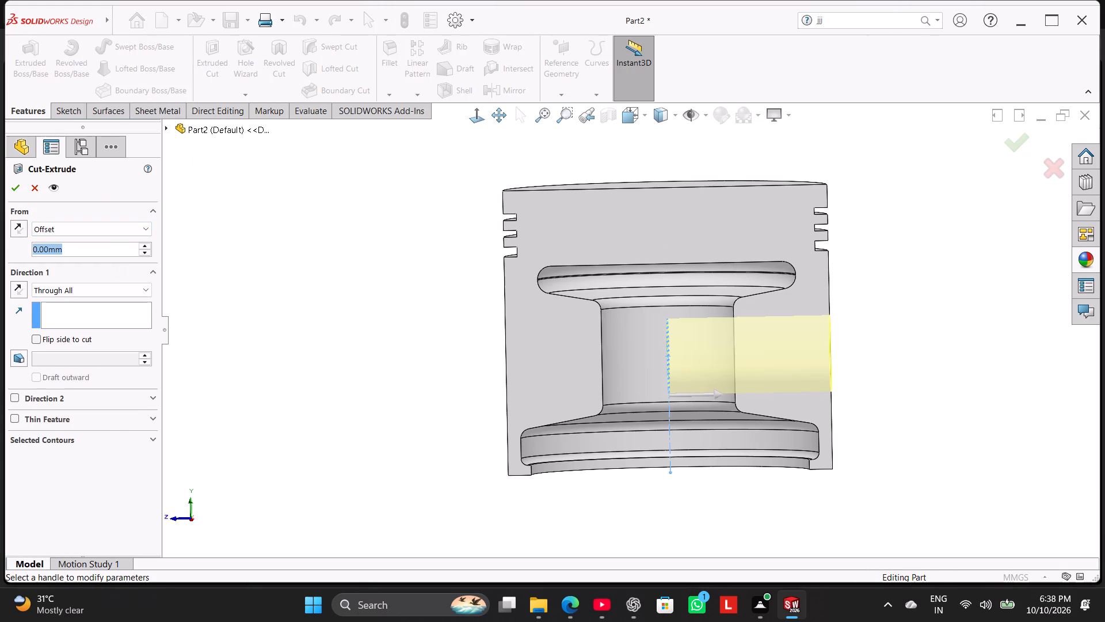
{"action": "type", "text": "20"}
{"action": "key", "text": "Return"}
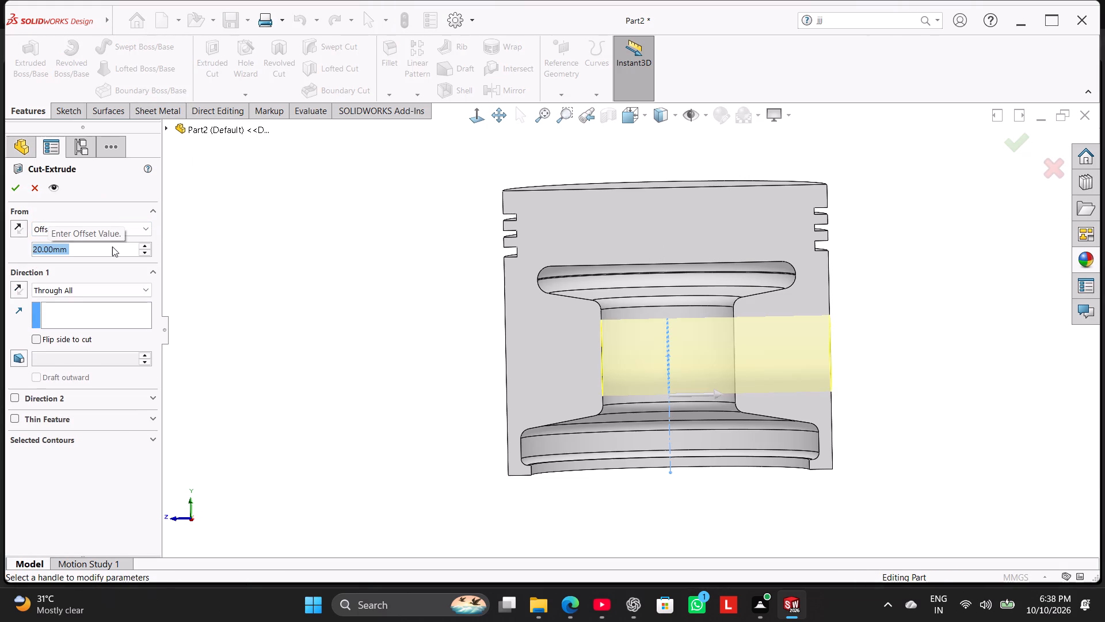
{"action": "left_click", "coordinate": [14, 226]}
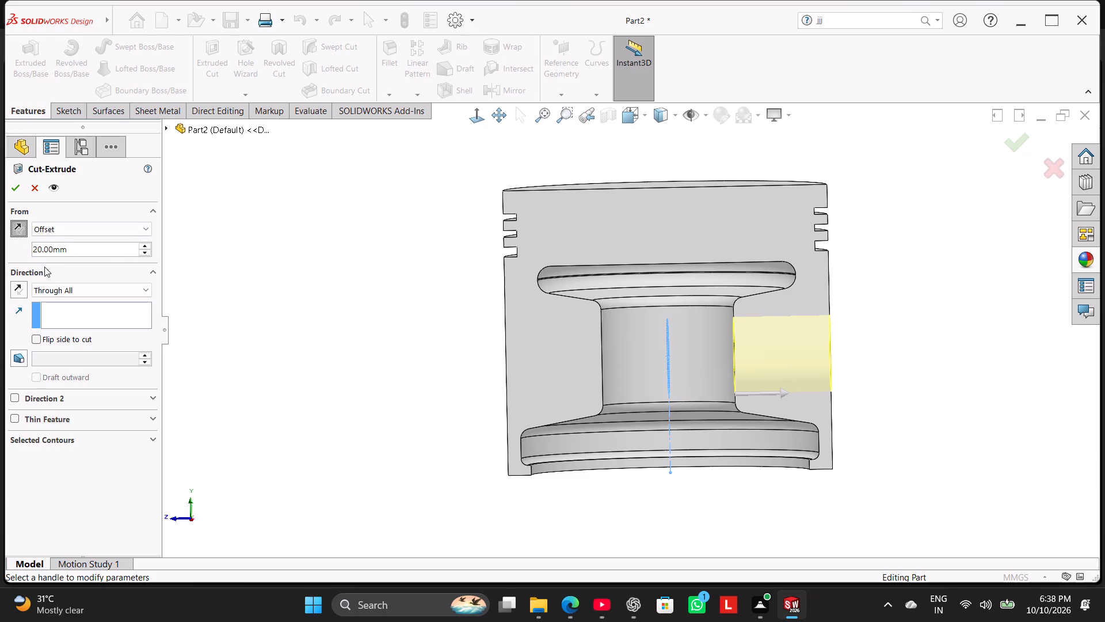
{"action": "left_click", "coordinate": [60, 283]}
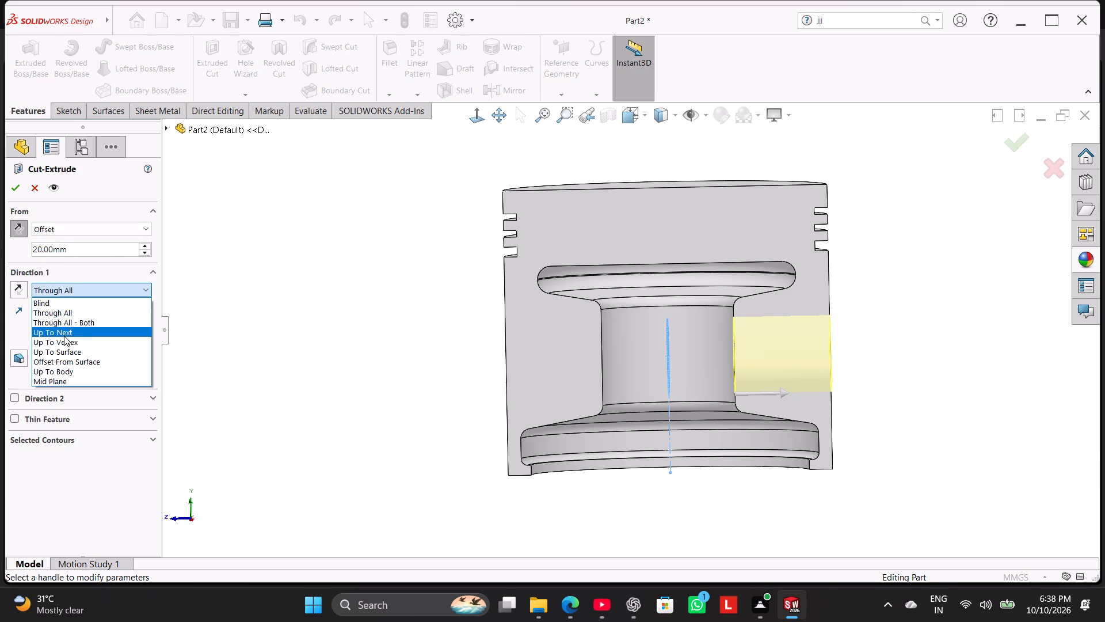
{"action": "left_click", "coordinate": [64, 336]}
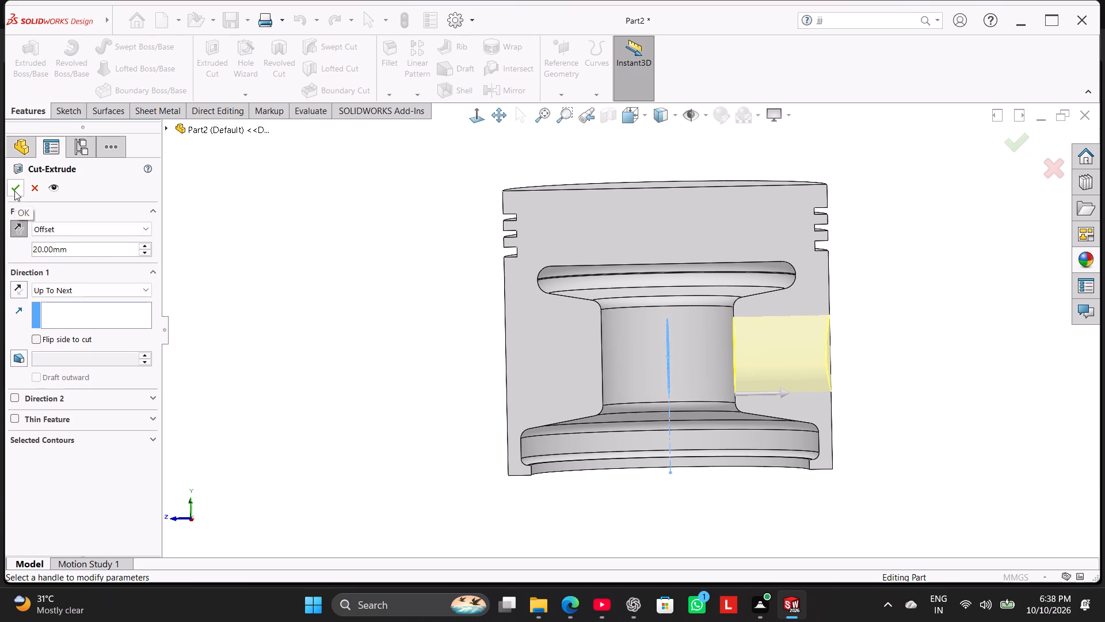
{"action": "left_click", "coordinate": [14, 191]}
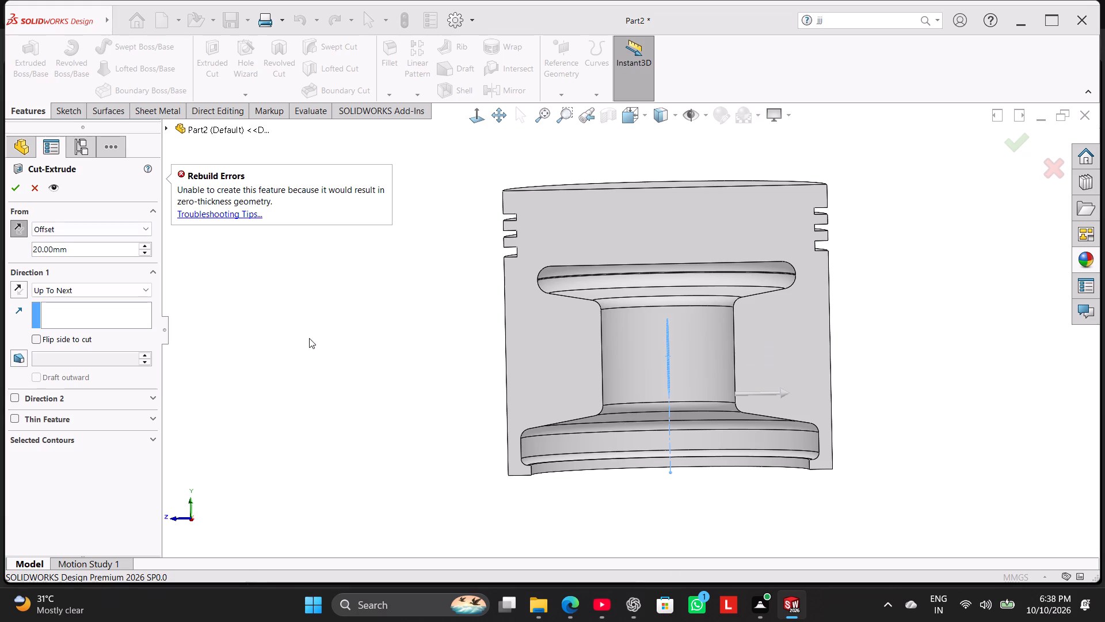
Change the new pin-hole cut's Direction 1 to Through All and try to apply it.
{"action": "middle_click_drag", "start_coordinate": [313, 338], "coordinate": [348, 373]}
{"action": "right_click_drag", "start_coordinate": [337, 382], "coordinate": [551, 272]}
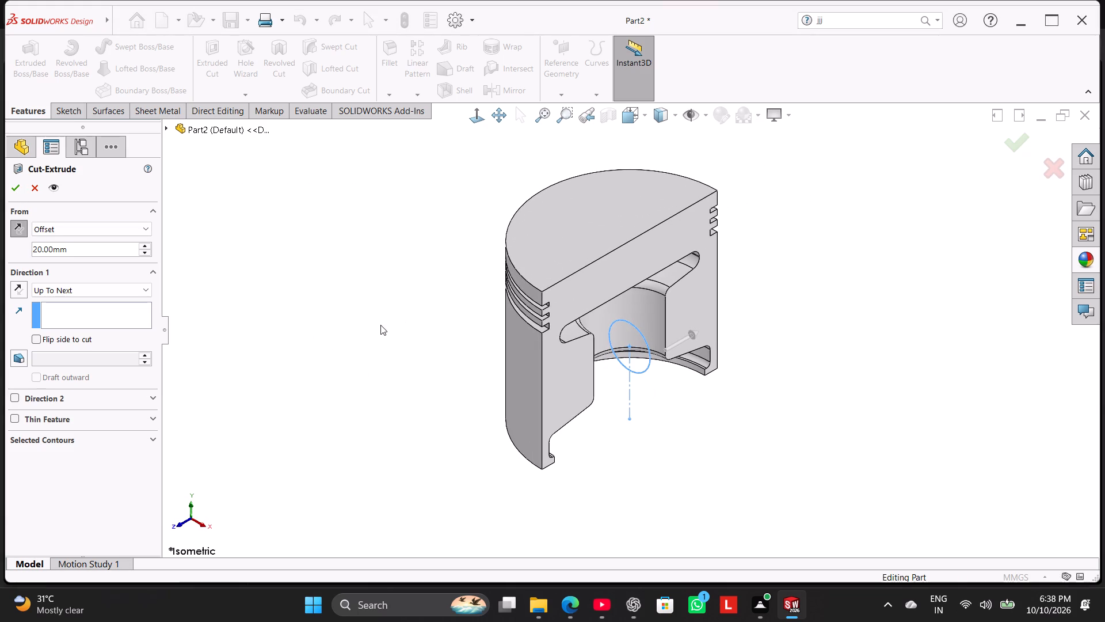
{"action": "left_click", "coordinate": [109, 293]}
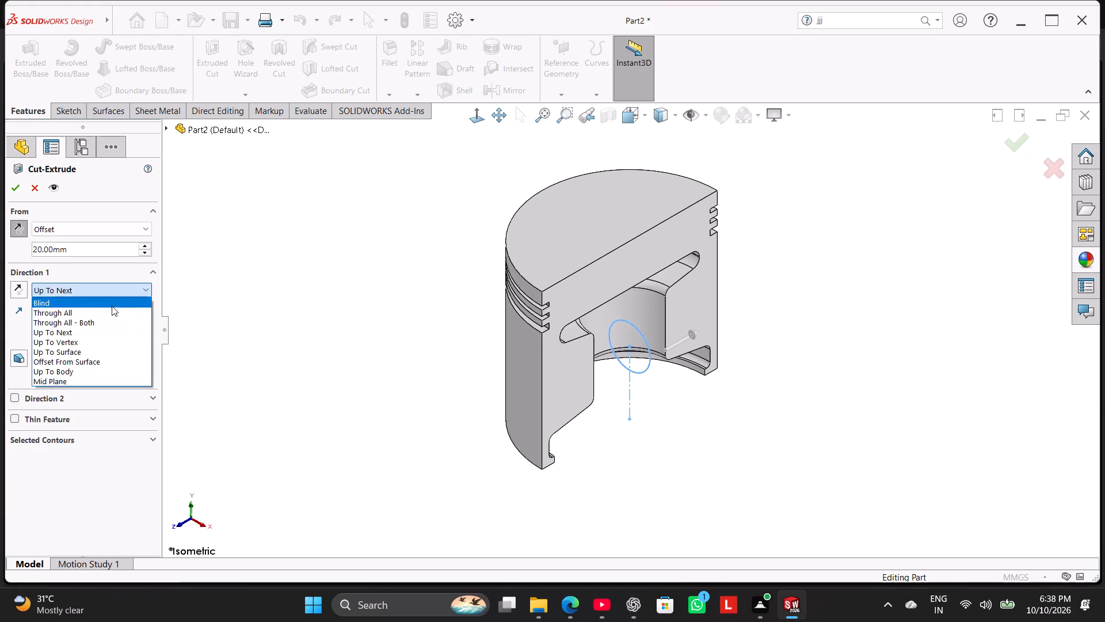
{"action": "left_click", "coordinate": [112, 308]}
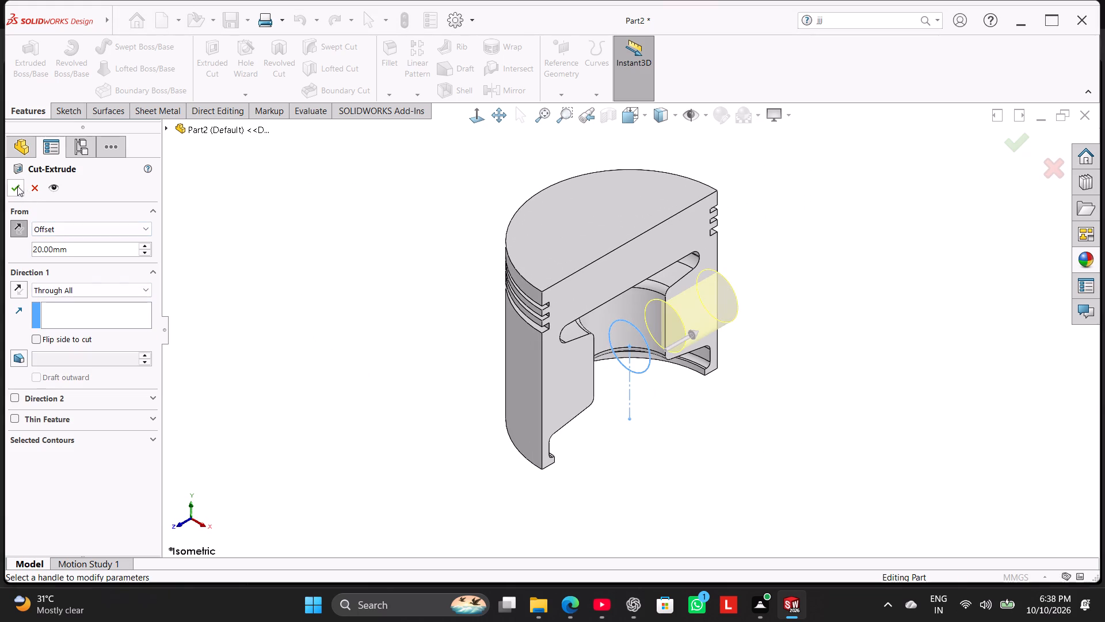
{"action": "left_click", "coordinate": [17, 186]}
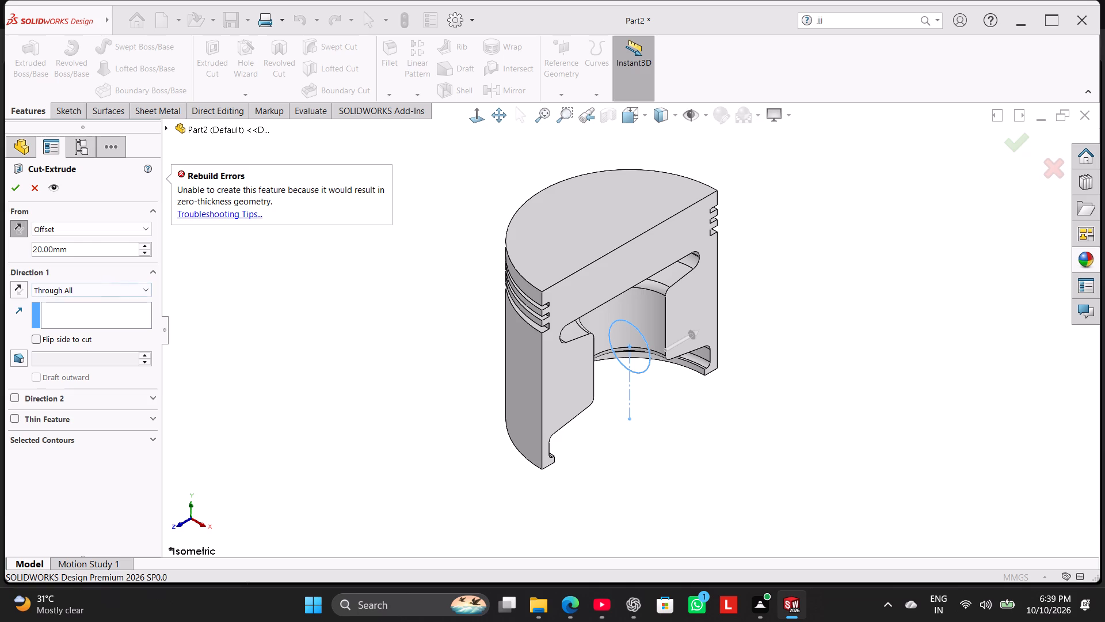
Set the pin-hole cut's start offset to 15 mm and apply the cut.
{"action": "double_click", "coordinate": [107, 248]}
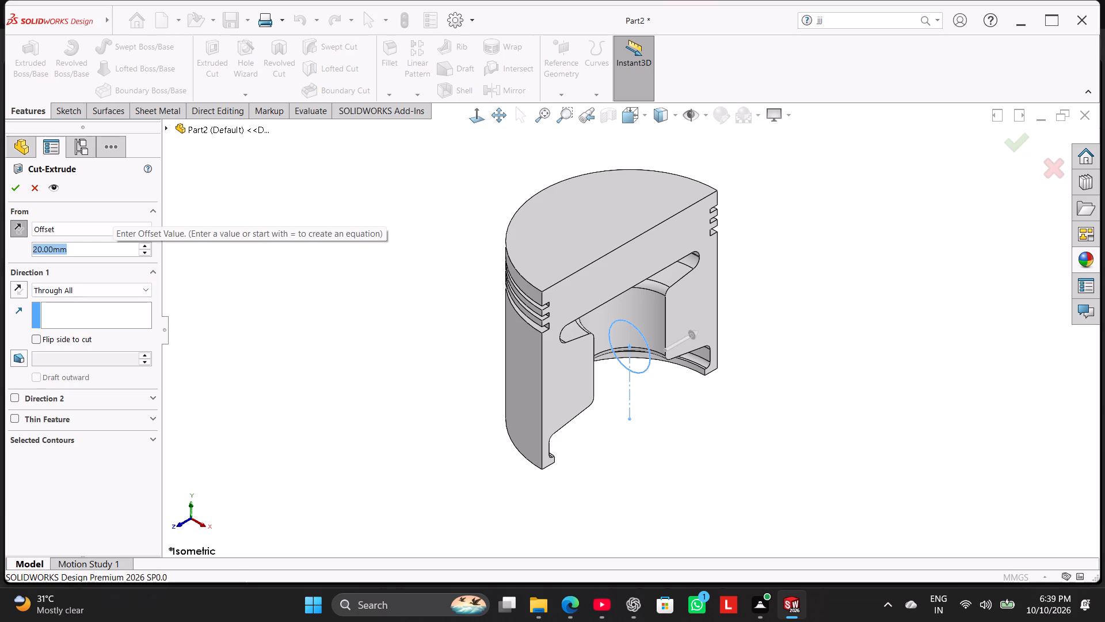
{"action": "type", "text": "15"}
{"action": "key", "text": "Return"}
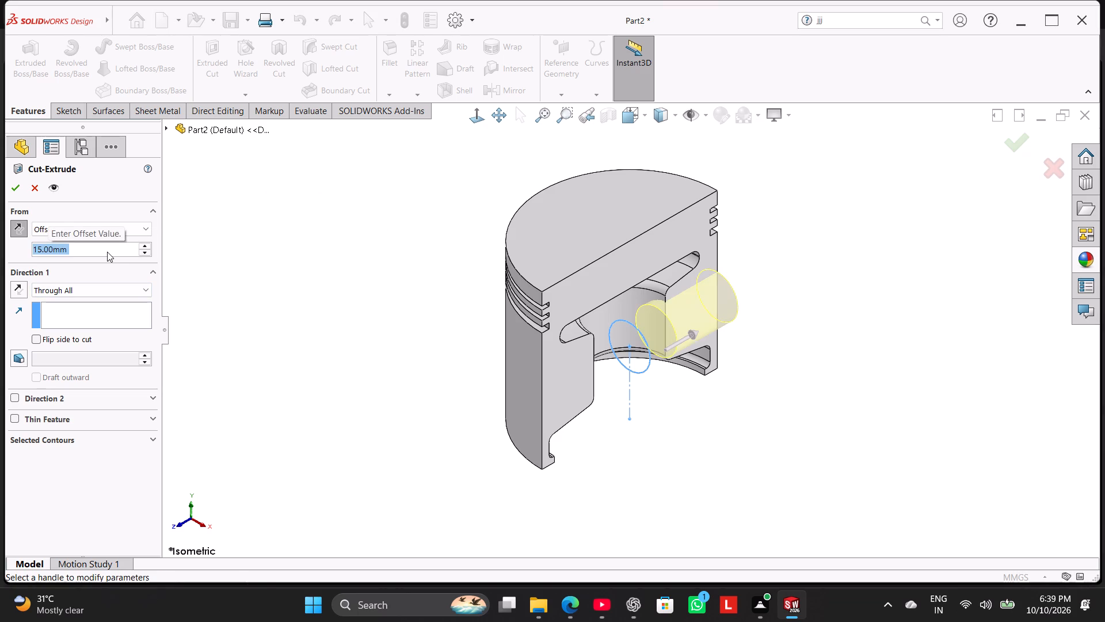
{"action": "left_click", "coordinate": [10, 189]}
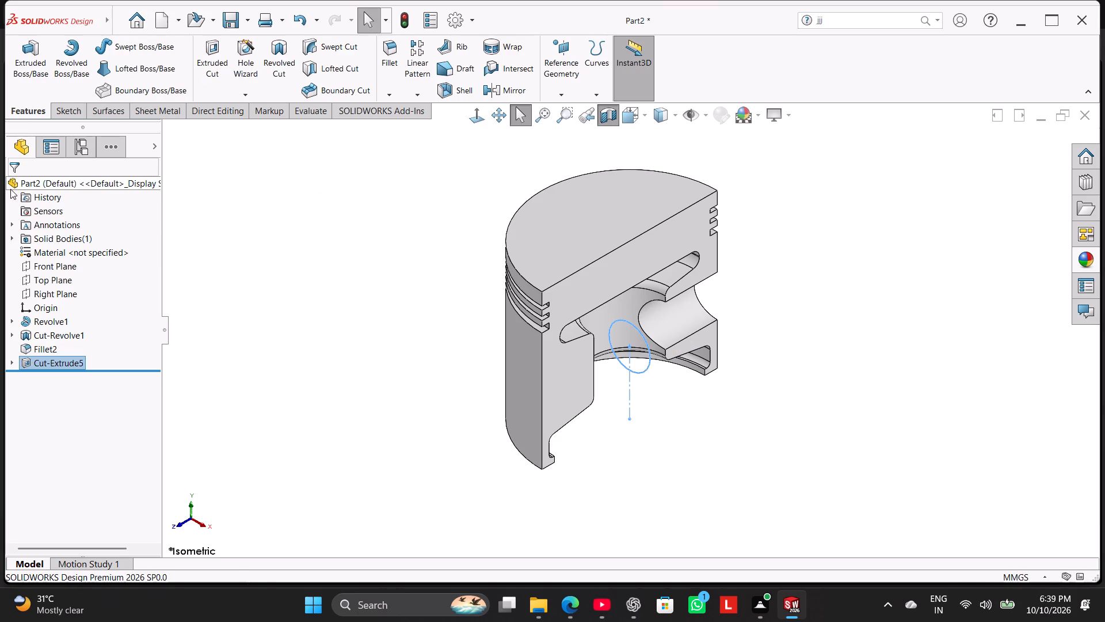
Inspect the new pin-hole cut from the front and back, and turn off the section view.
{"action": "middle_click_drag", "start_coordinate": [342, 380], "coordinate": [350, 301]}
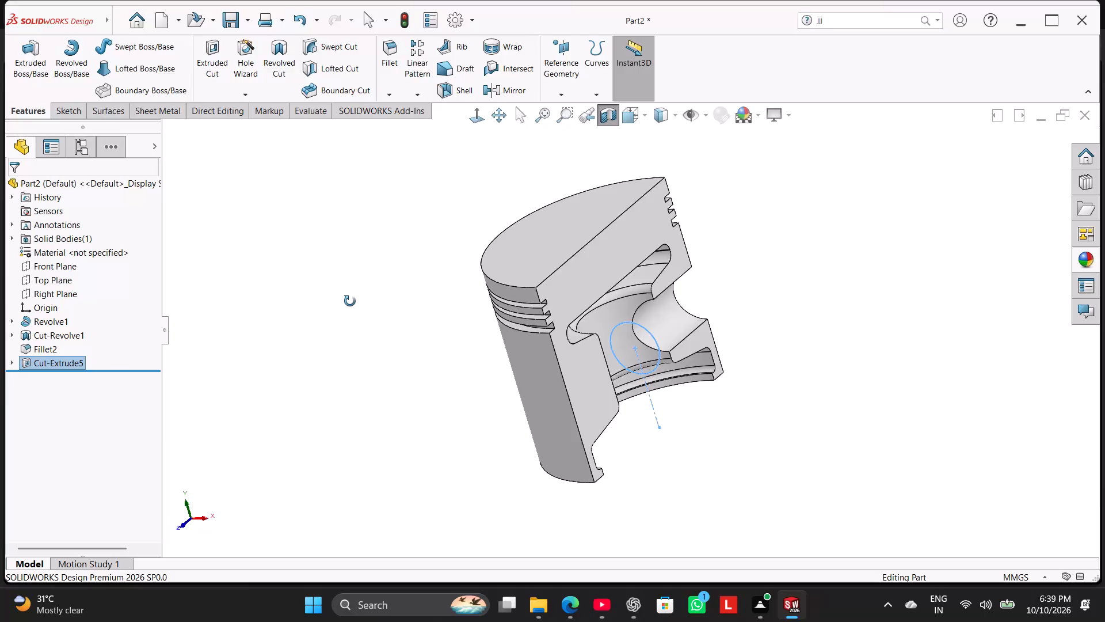
{"action": "middle_click_drag", "start_coordinate": [350, 301], "coordinate": [337, 308]}
{"action": "left_click", "coordinate": [481, 120]}
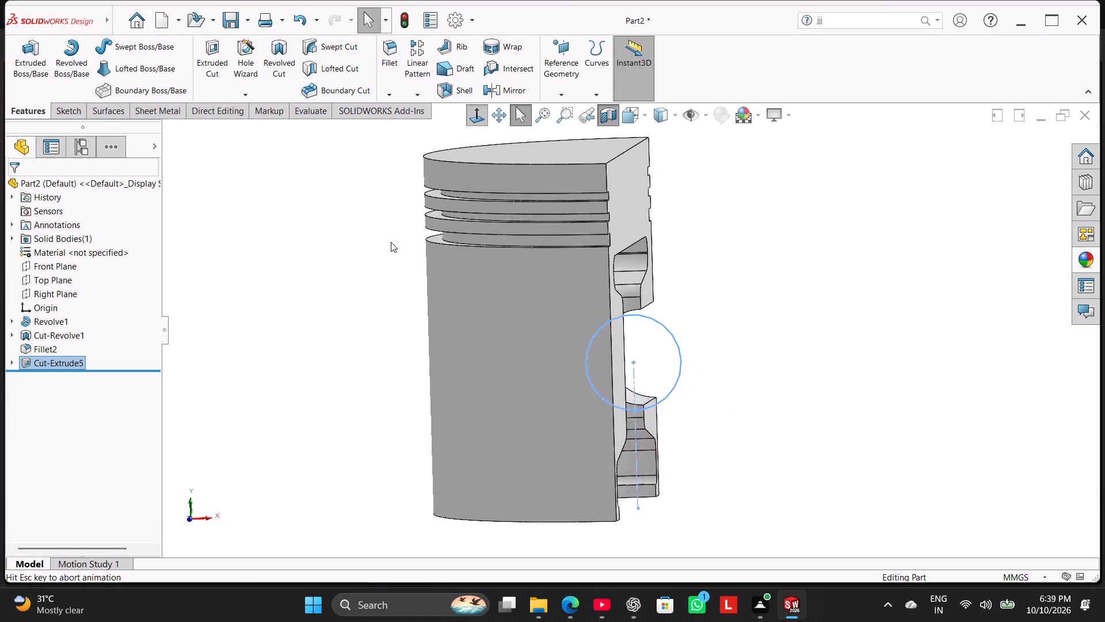
{"action": "left_click", "coordinate": [468, 115]}
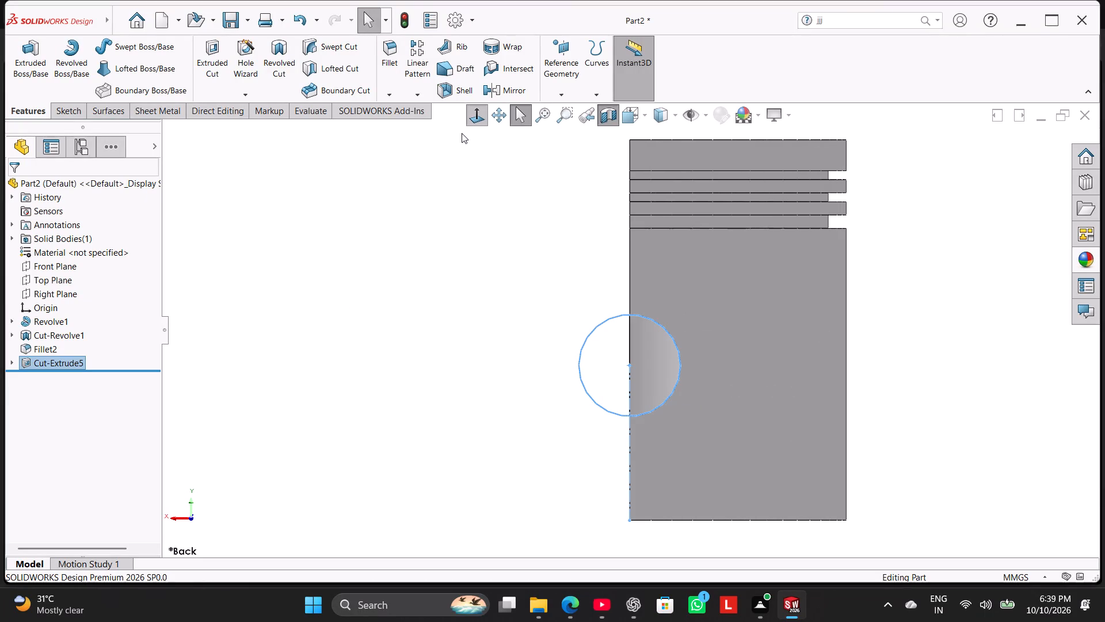
{"action": "left_click", "coordinate": [478, 118]}
{"action": "left_click", "coordinate": [476, 122]}
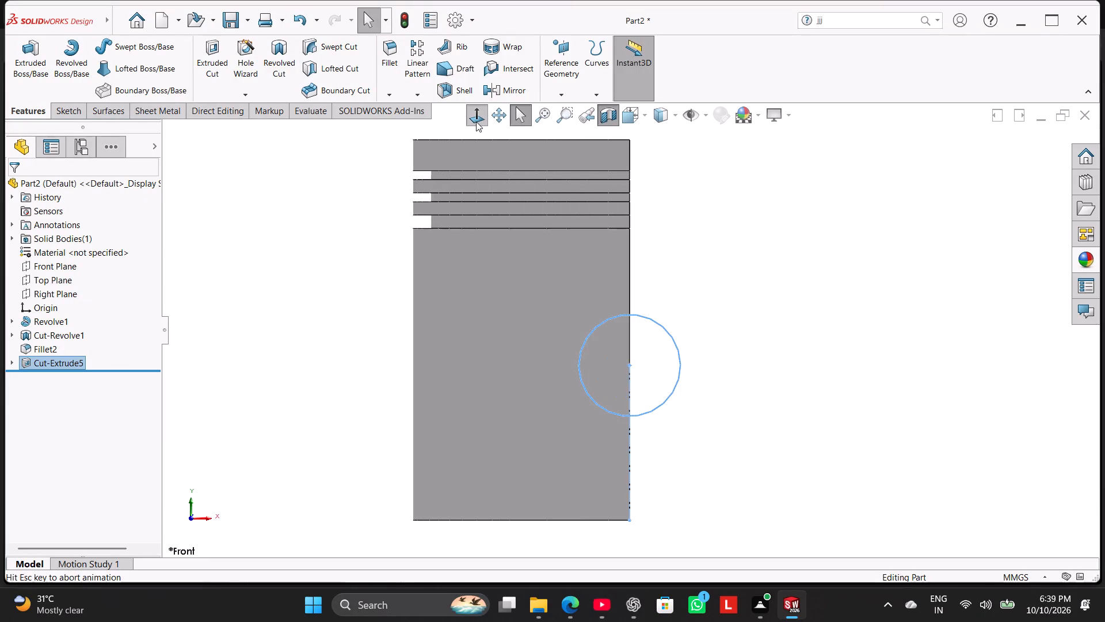
{"action": "left_click", "coordinate": [602, 119]}
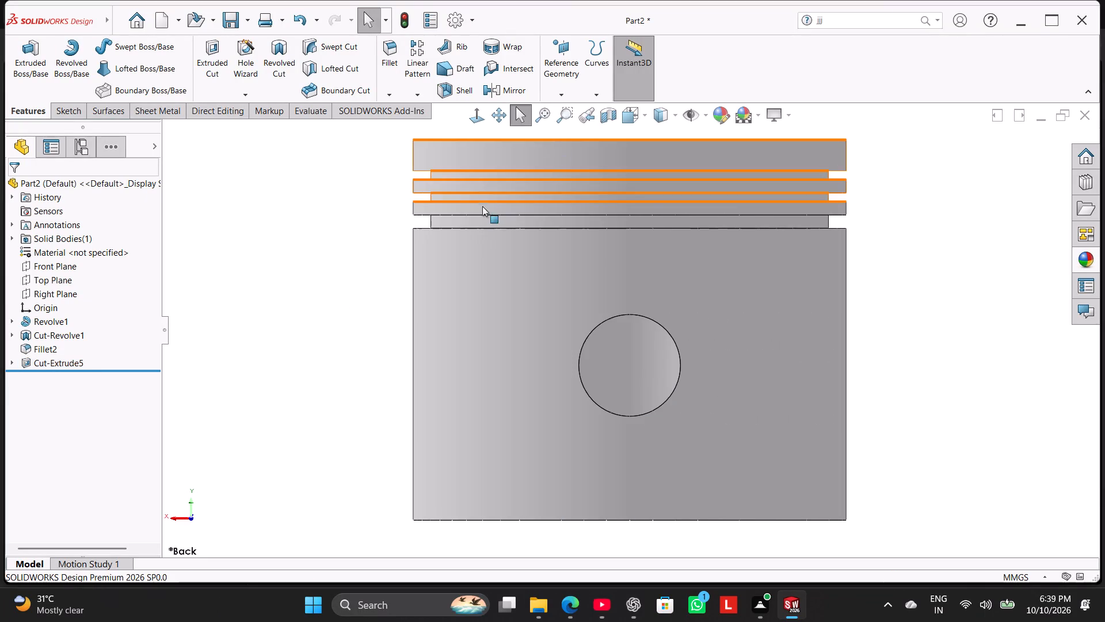
Section the piston, compare the Front Plane and Right Plane cuts, keep the Right Plane, and examine where the pin hole meets the cavity.
{"action": "middle_click_drag", "start_coordinate": [456, 225], "coordinate": [343, 279]}
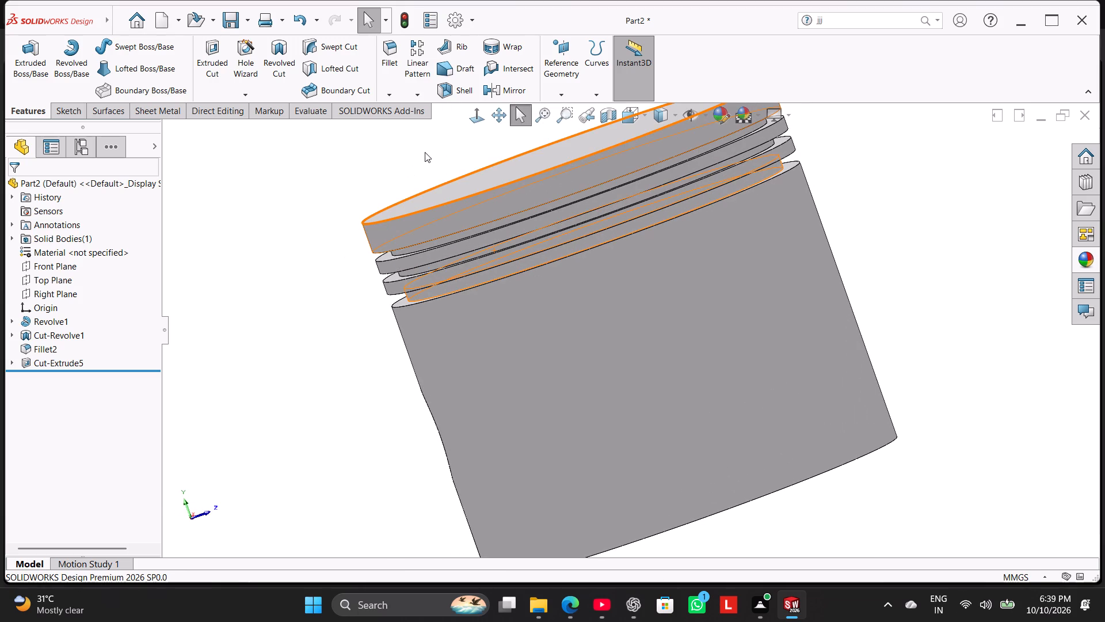
{"action": "left_click", "coordinate": [608, 119]}
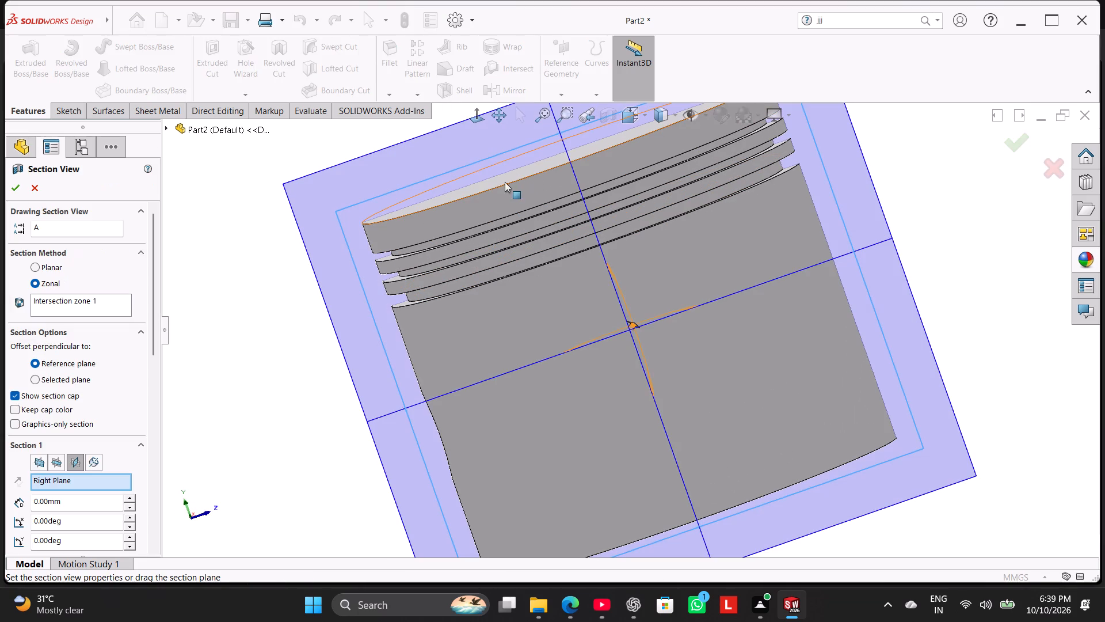
{"action": "left_click", "coordinate": [480, 109]}
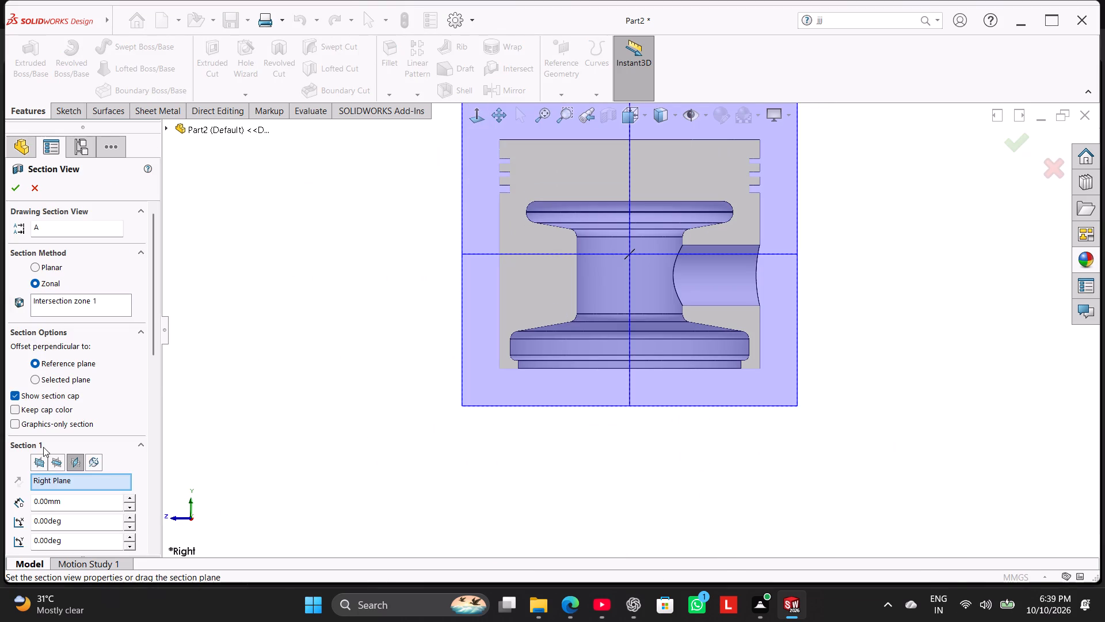
{"action": "left_click", "coordinate": [40, 458]}
{"action": "left_click", "coordinate": [474, 116]}
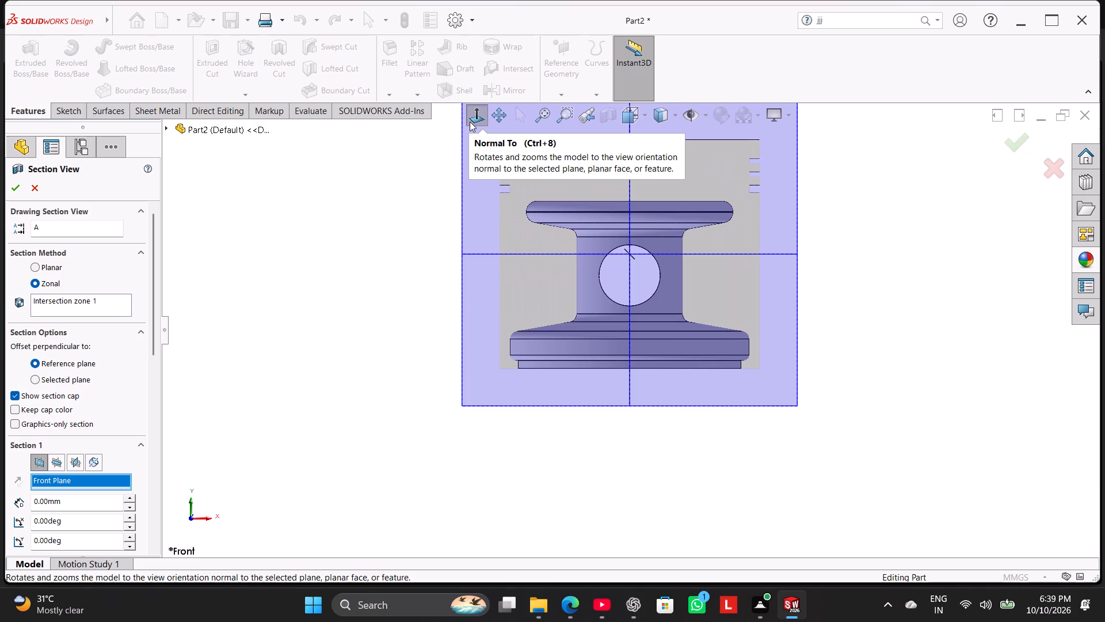
{"action": "left_click", "coordinate": [469, 118]}
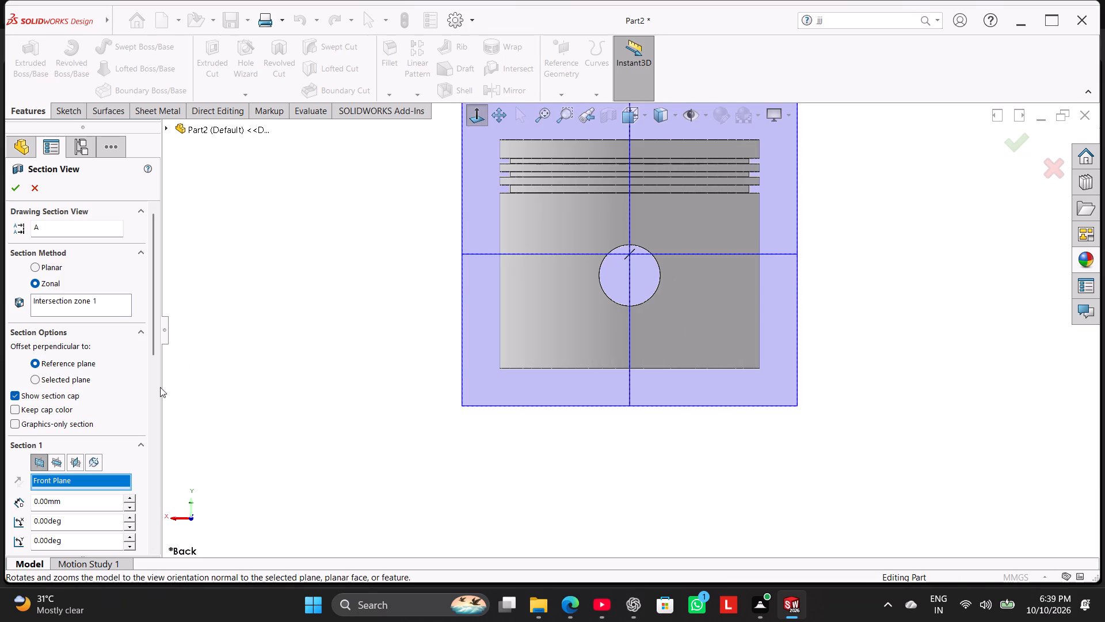
{"action": "left_click", "coordinate": [75, 461]}
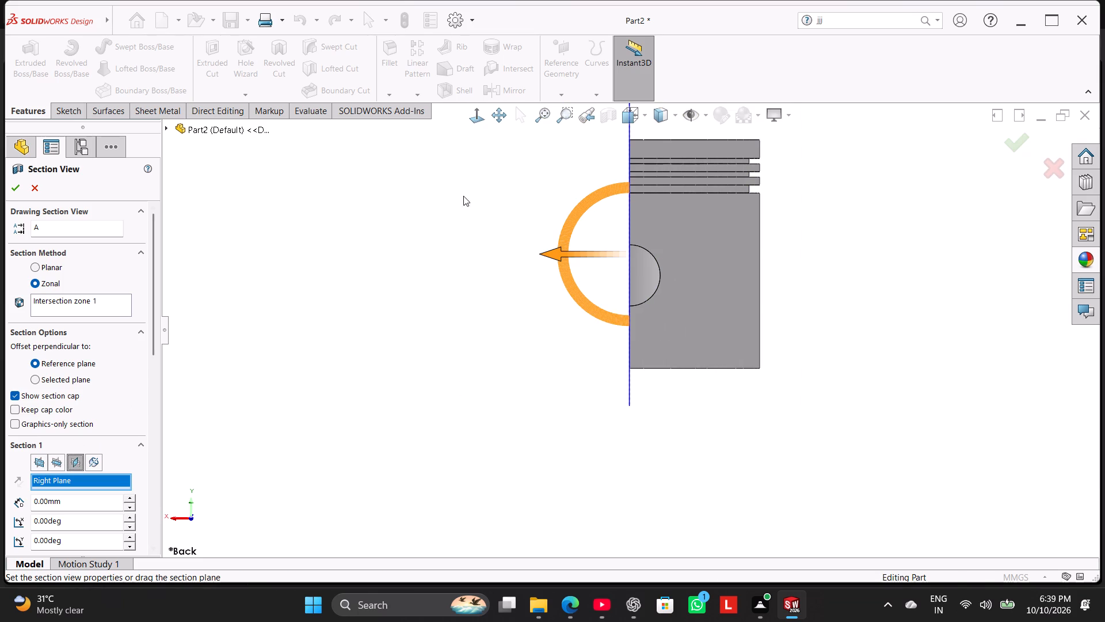
{"action": "left_click", "coordinate": [480, 120]}
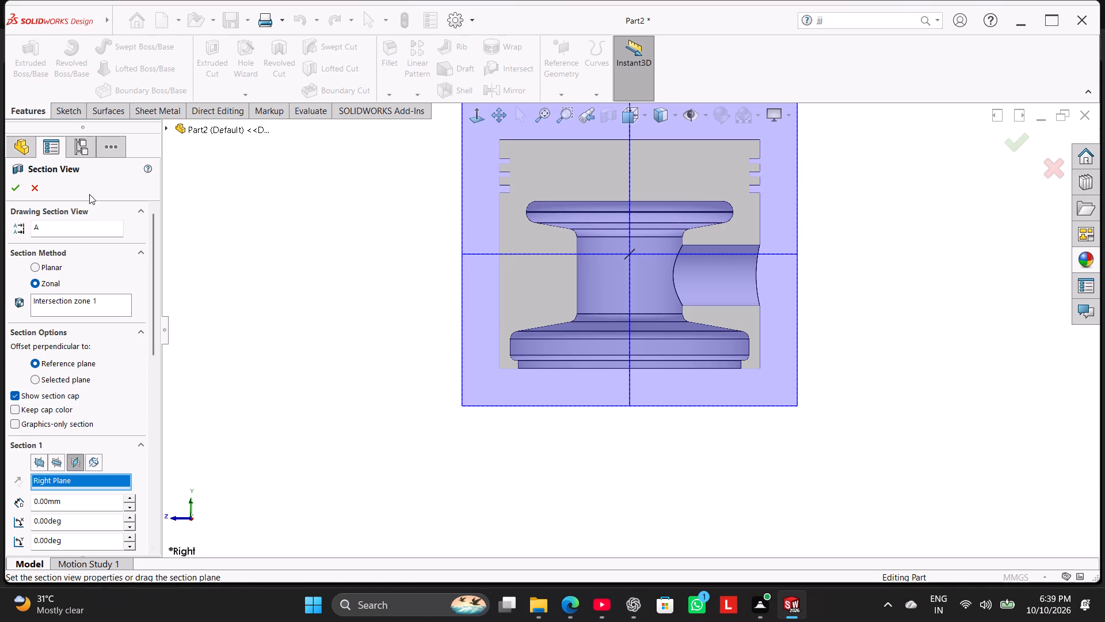
{"action": "left_click", "coordinate": [14, 189]}
{"action": "left_click", "coordinate": [368, 246]}
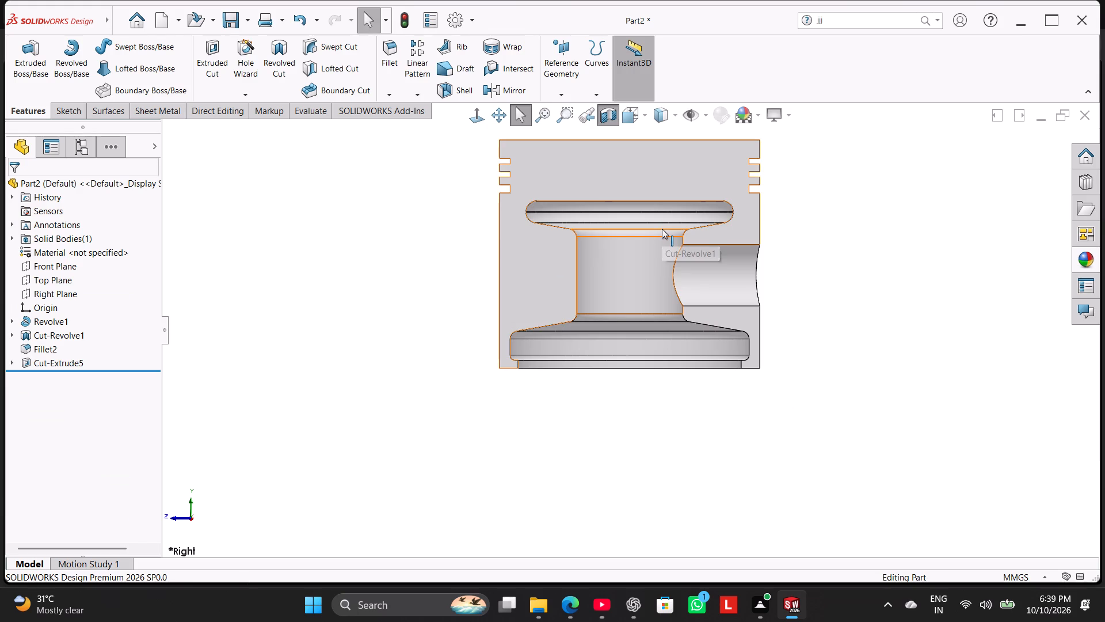
{"action": "scroll", "coordinate": [662, 260], "scroll_direction": "down", "scroll_amount": 2}
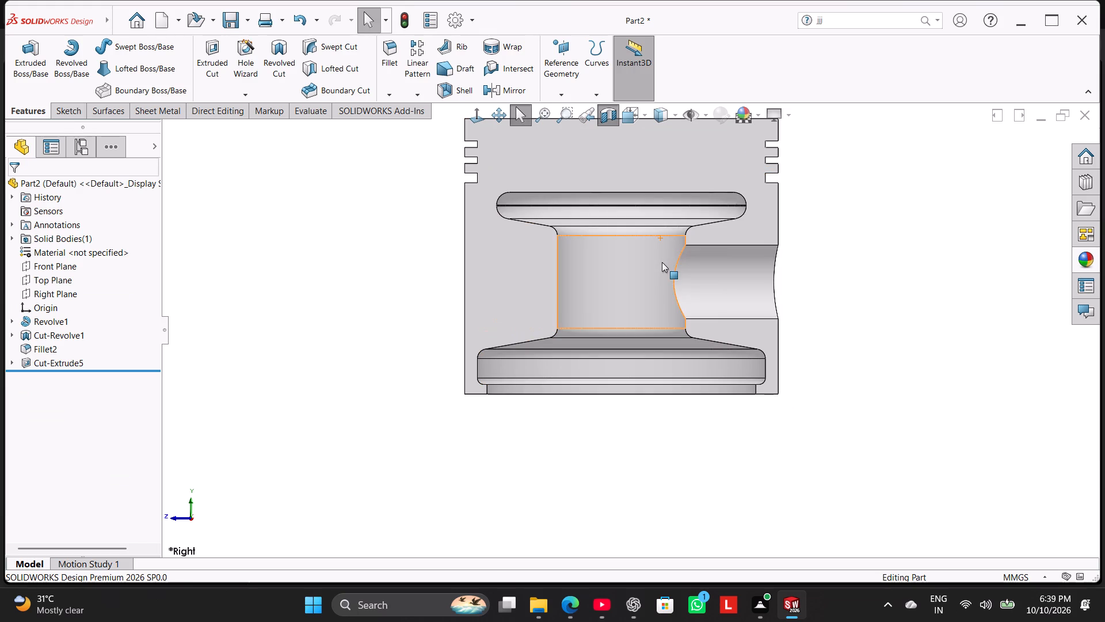
{"action": "scroll", "coordinate": [662, 262], "scroll_direction": "down", "scroll_amount": 1}
{"action": "left_click", "coordinate": [402, 280]}
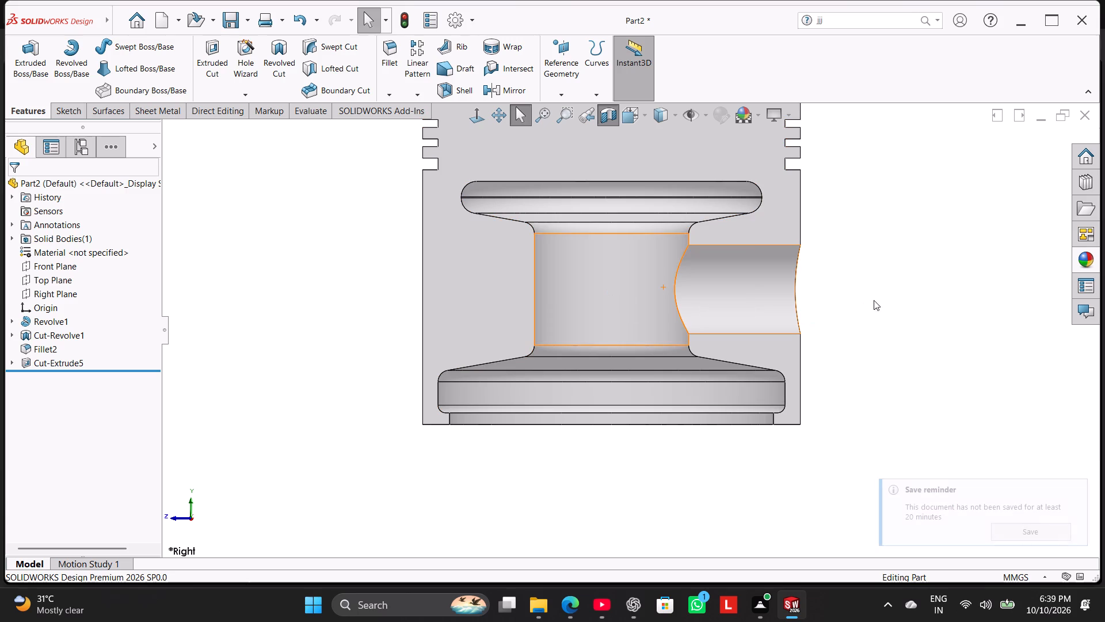
{"action": "middle_click_drag", "start_coordinate": [874, 300], "coordinate": [872, 305]}
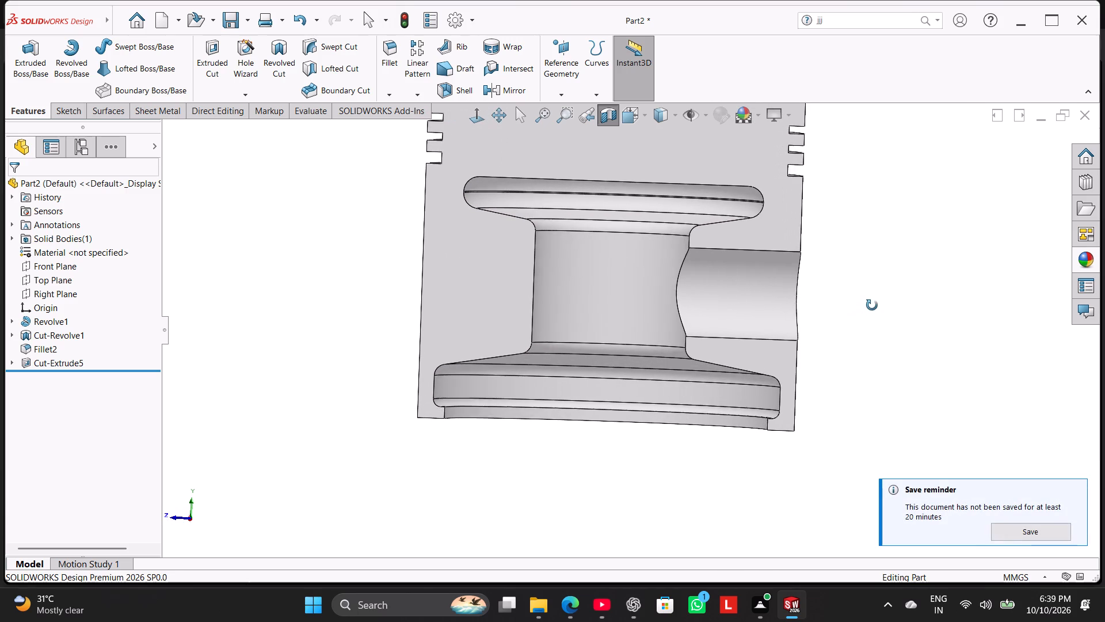
{"action": "middle_click_drag", "start_coordinate": [872, 305], "coordinate": [874, 305]}
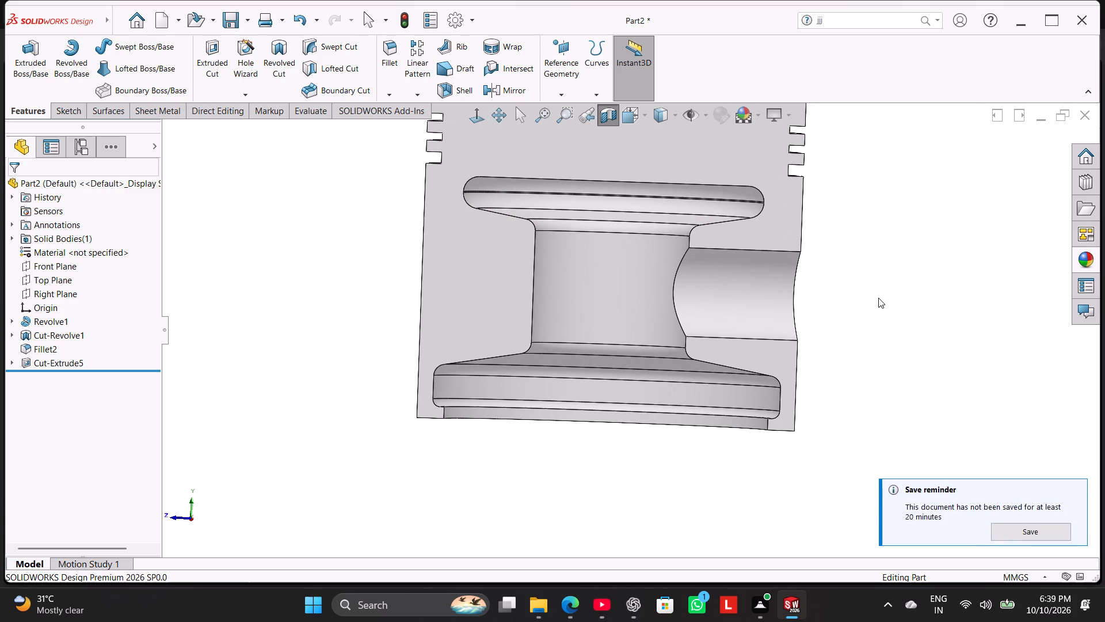
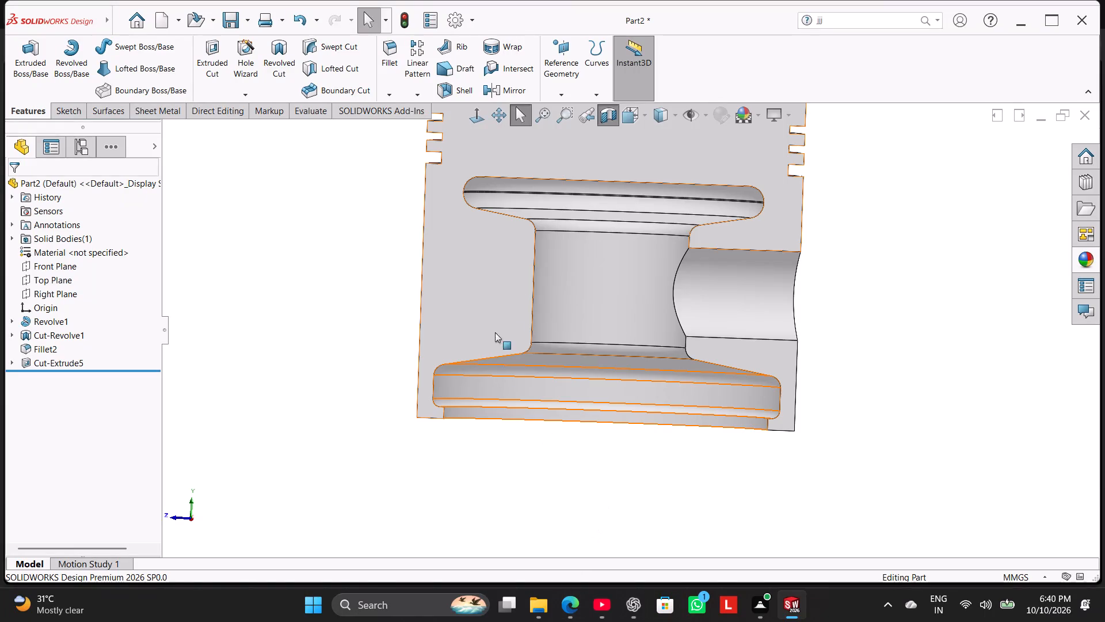
Delete the existing extruded cut of the side pin hole, keeping its sketch.
{"action": "scroll", "coordinate": [612, 261], "scroll_direction": "down", "scroll_amount": 1}
{"action": "middle_click_drag", "start_coordinate": [612, 261], "coordinate": [542, 290]}
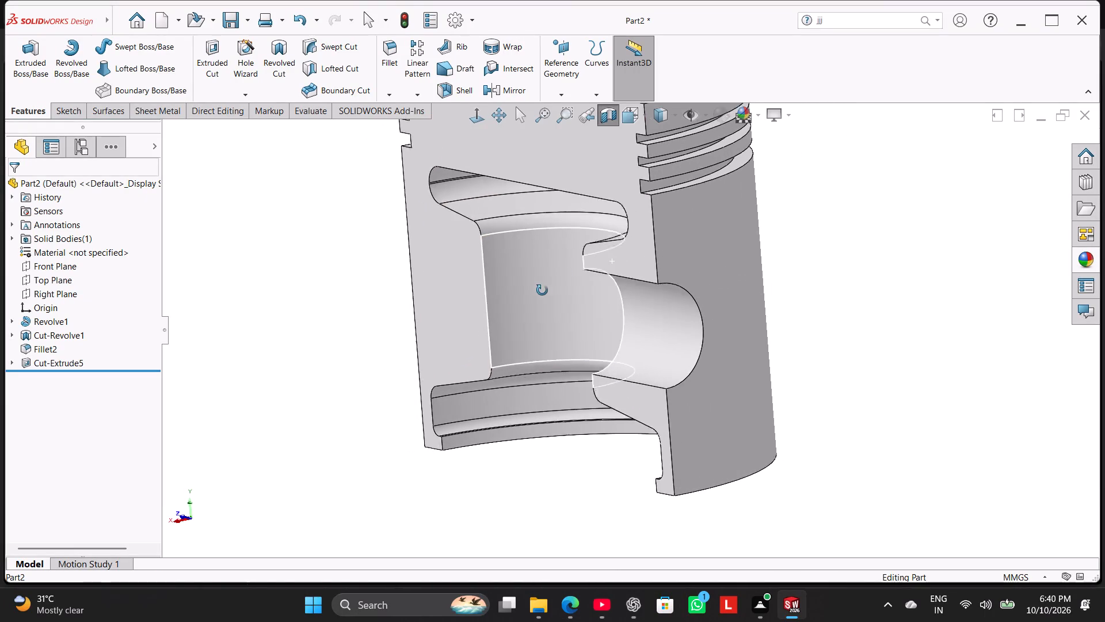
{"action": "middle_click_drag", "start_coordinate": [542, 290], "coordinate": [602, 276]}
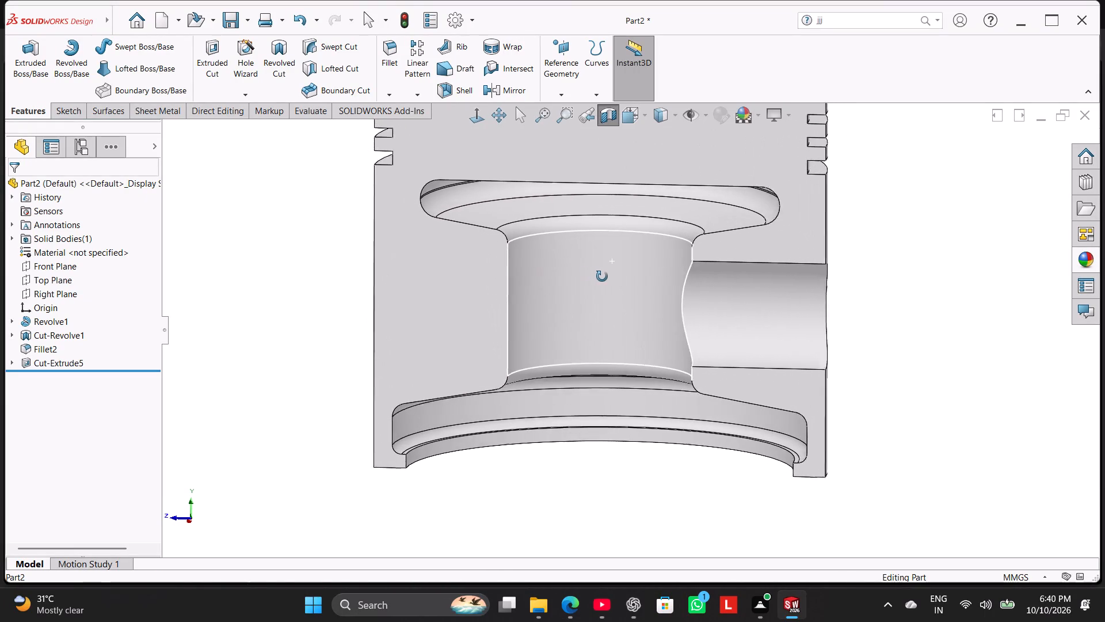
{"action": "middle_click_drag", "start_coordinate": [602, 276], "coordinate": [612, 280]}
{"action": "scroll", "coordinate": [598, 418], "scroll_direction": "up", "scroll_amount": 2}
{"action": "left_click", "coordinate": [475, 111]}
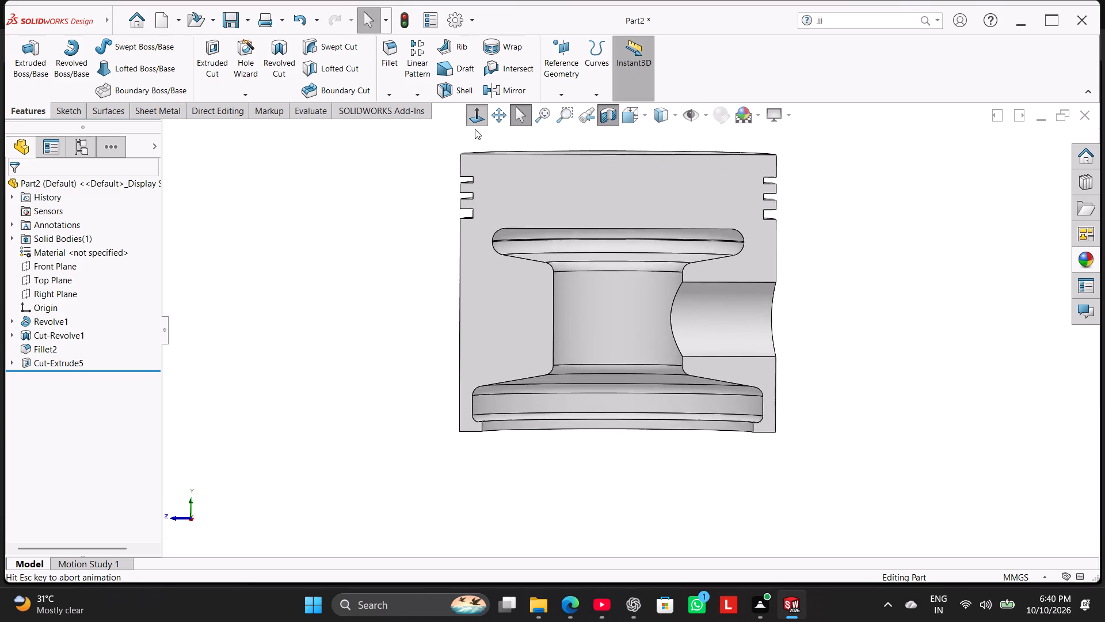
{"action": "left_click", "coordinate": [439, 279]}
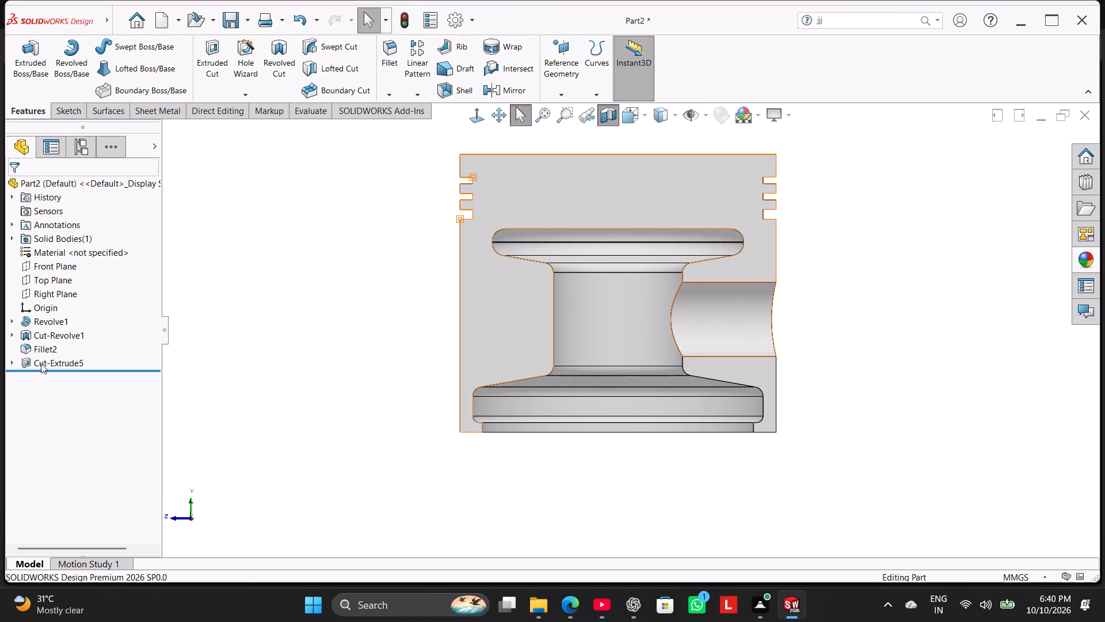
{"action": "right_click", "coordinate": [54, 362]}
{"action": "left_click", "coordinate": [94, 428]}
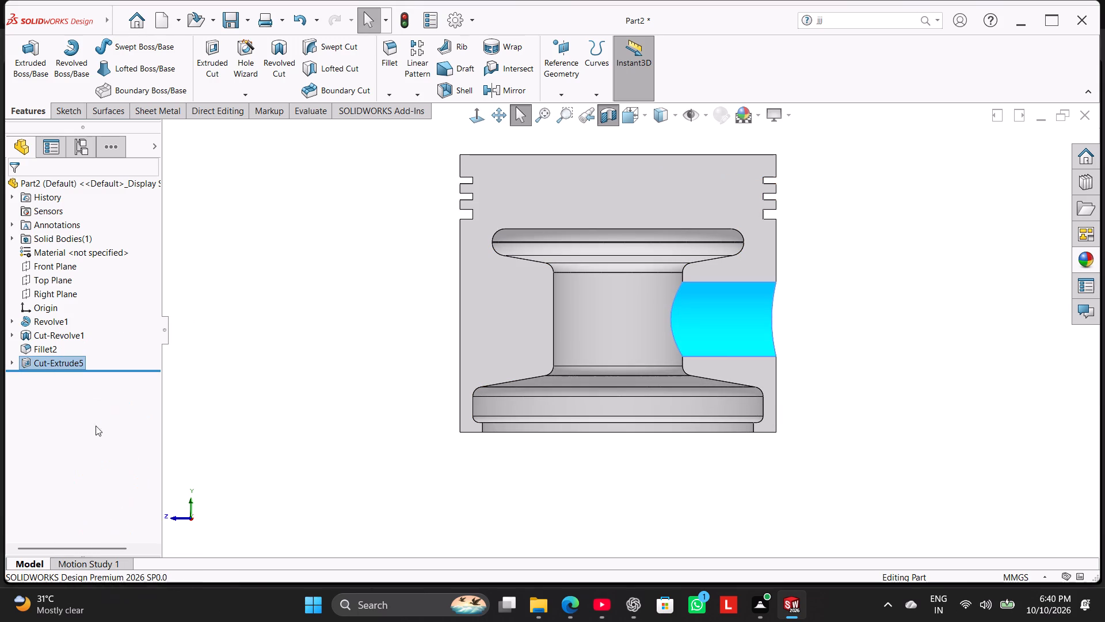
{"action": "left_click", "coordinate": [626, 219]}
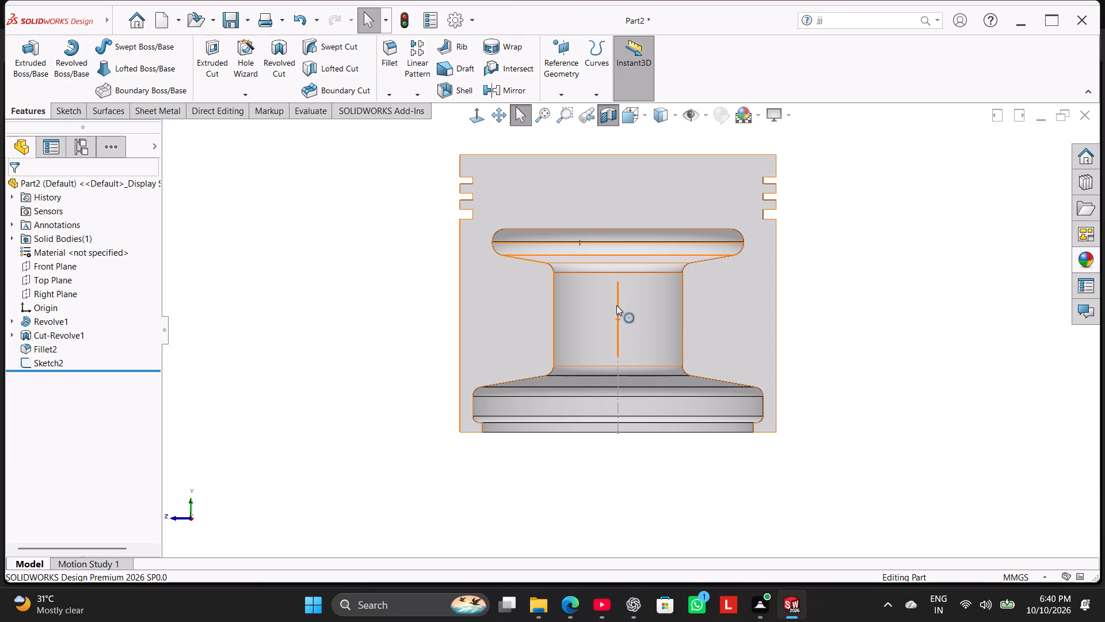
Start an extruded cut from the remaining pin-hole sketch, beginning at a 22 mm offset from the sketch plane.
{"action": "right_click", "coordinate": [62, 361]}
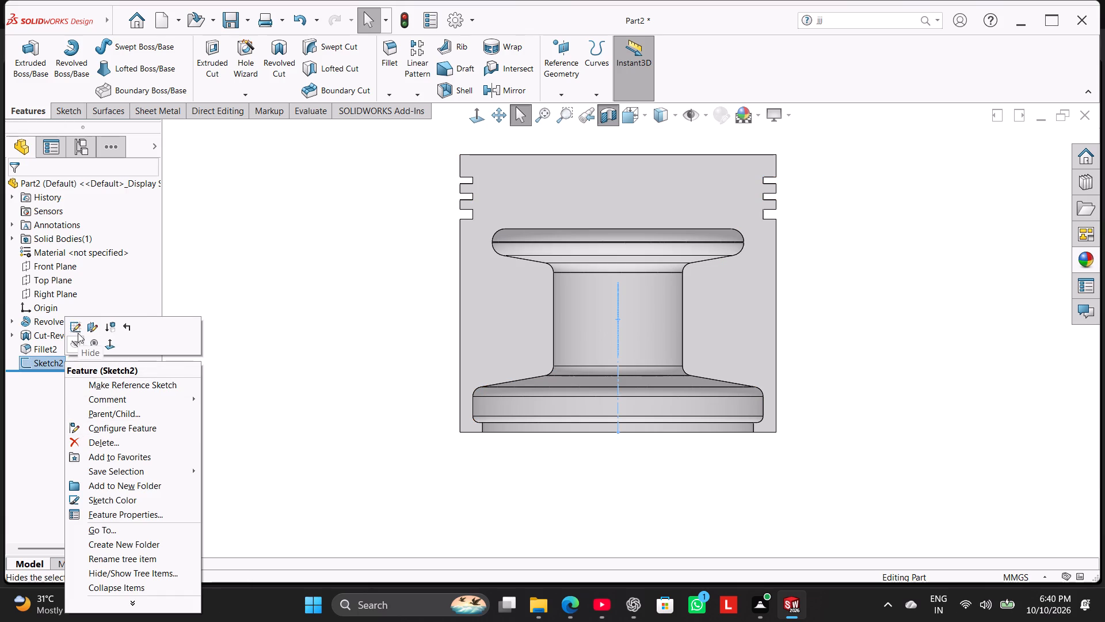
{"action": "left_click", "coordinate": [249, 255]}
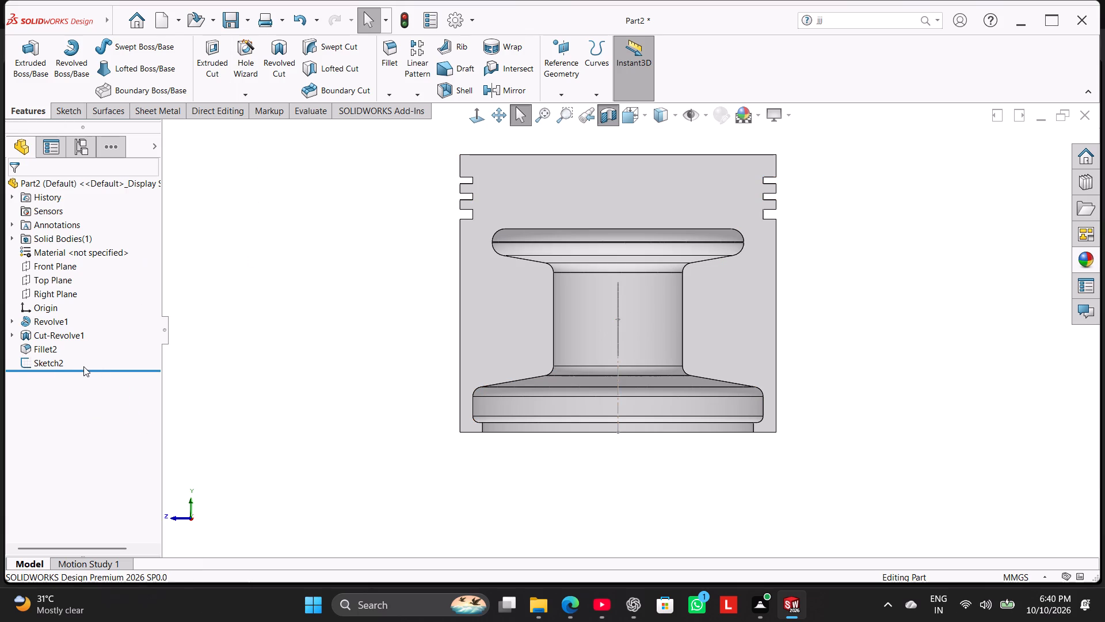
{"action": "left_click", "coordinate": [51, 359]}
{"action": "left_click", "coordinate": [207, 58]}
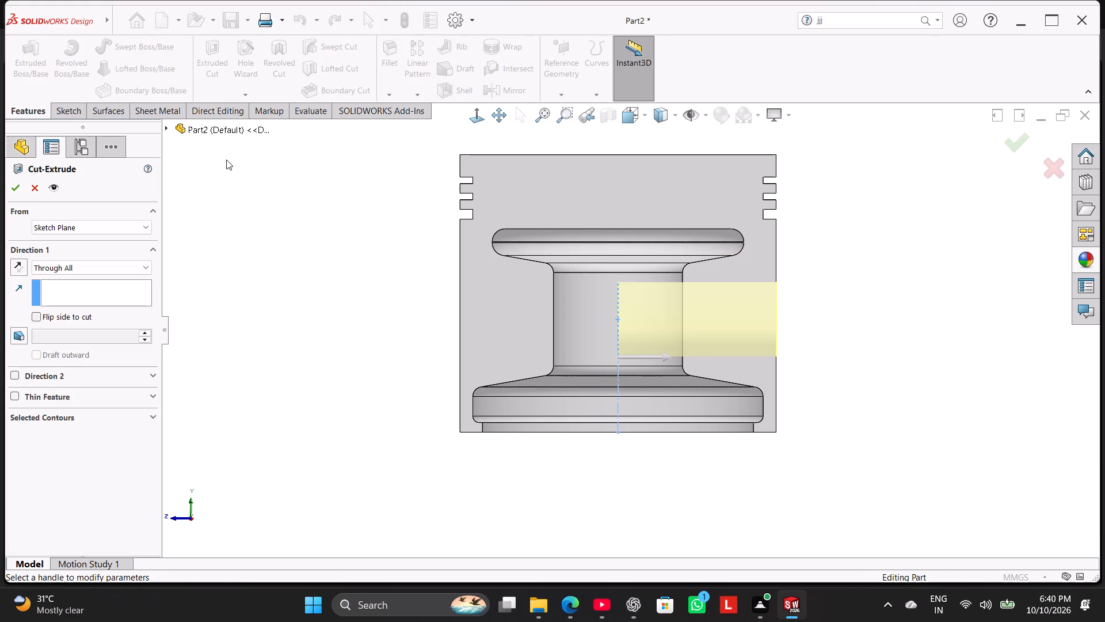
{"action": "left_click", "coordinate": [100, 220]}
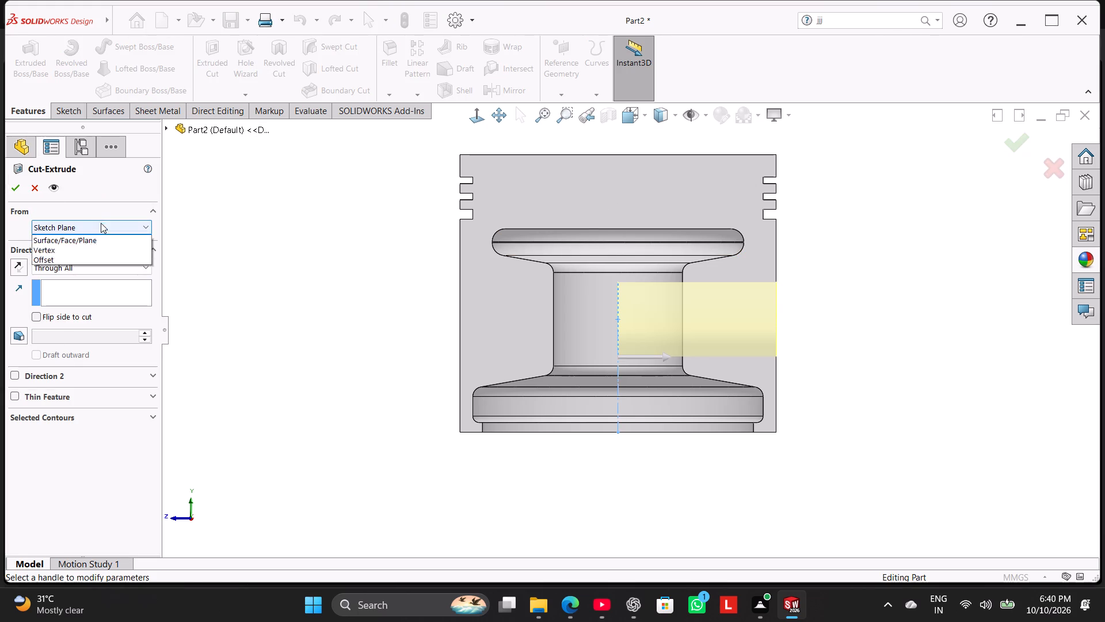
{"action": "left_click", "coordinate": [97, 265]}
{"action": "left_click", "coordinate": [97, 256]}
{"action": "double_click", "coordinate": [97, 248]}
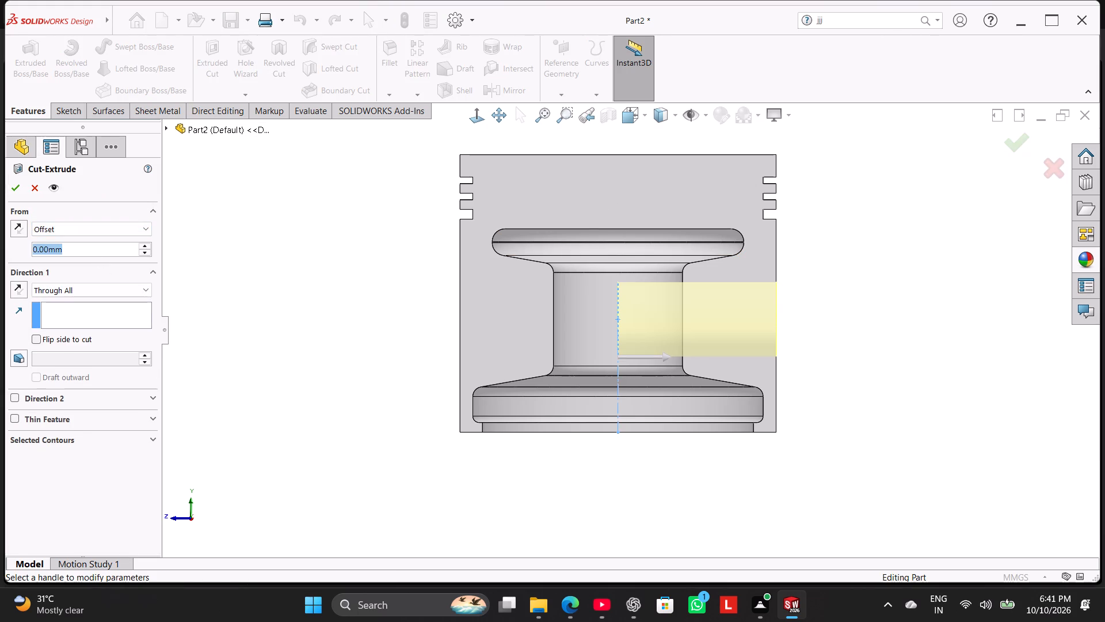
{"action": "type", "text": "22"}
{"action": "key", "text": "Return"}
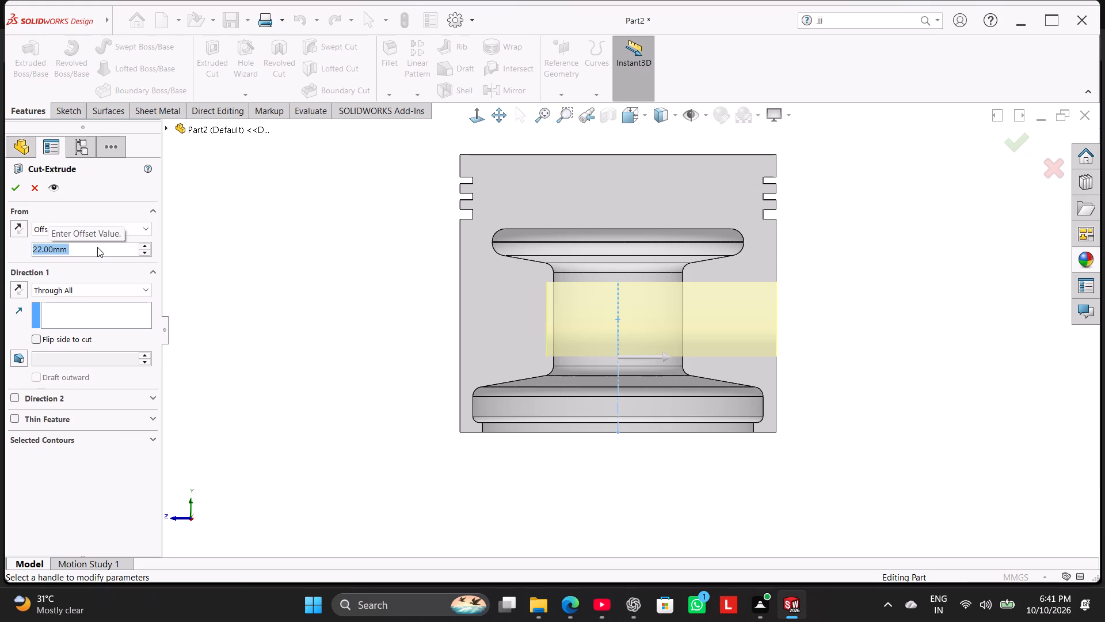
{"action": "left_click", "coordinate": [14, 234]}
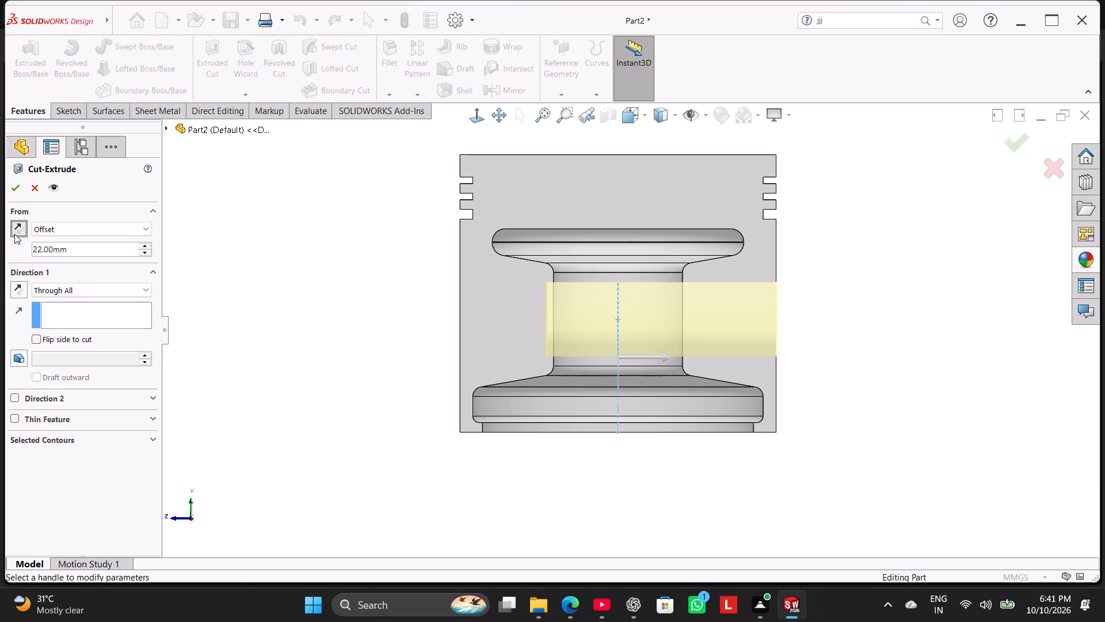
{"action": "left_click", "coordinate": [14, 234]}
Reverse the cut toward the opposite piston wall, end it Up To Next in one direction only, and finish the cut.
{"action": "left_click", "coordinate": [19, 281]}
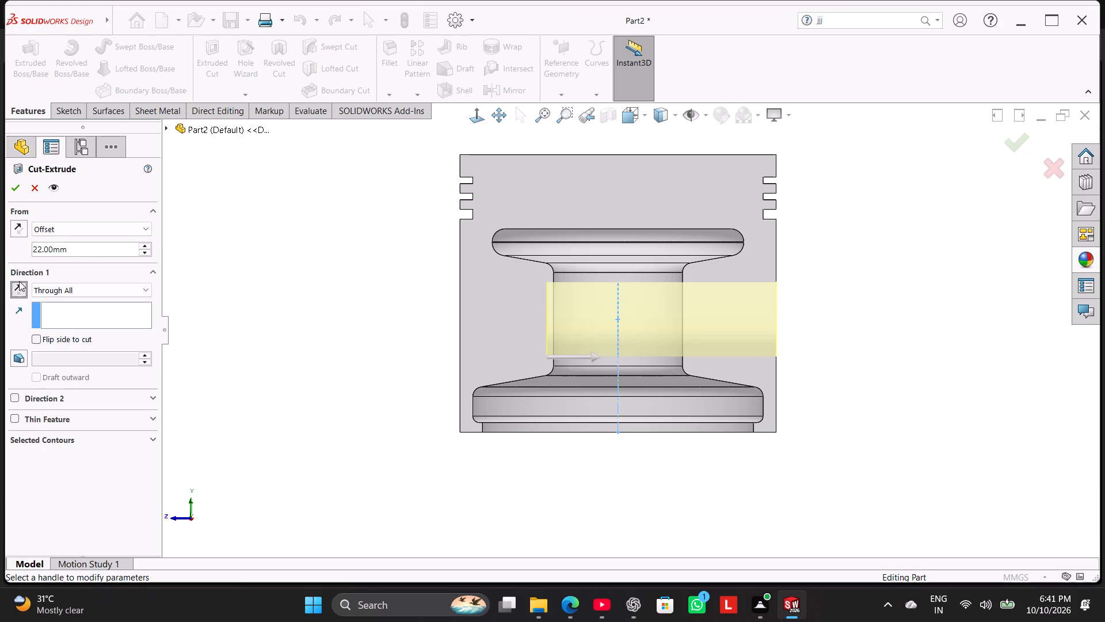
{"action": "left_click", "coordinate": [56, 290]}
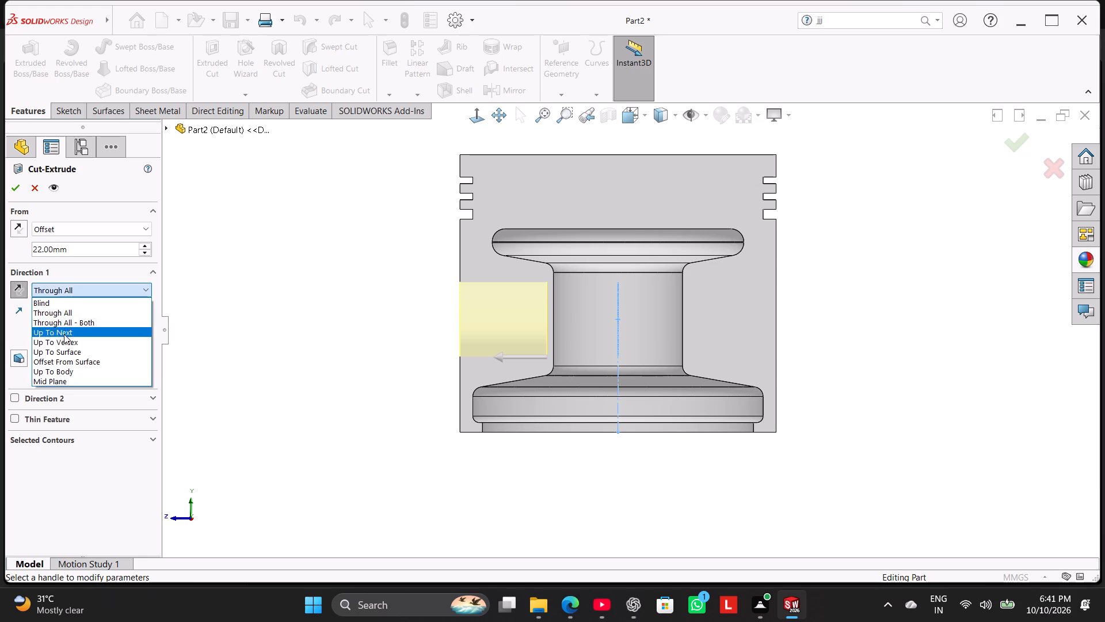
{"action": "left_click", "coordinate": [66, 338]}
{"action": "left_click", "coordinate": [70, 289]}
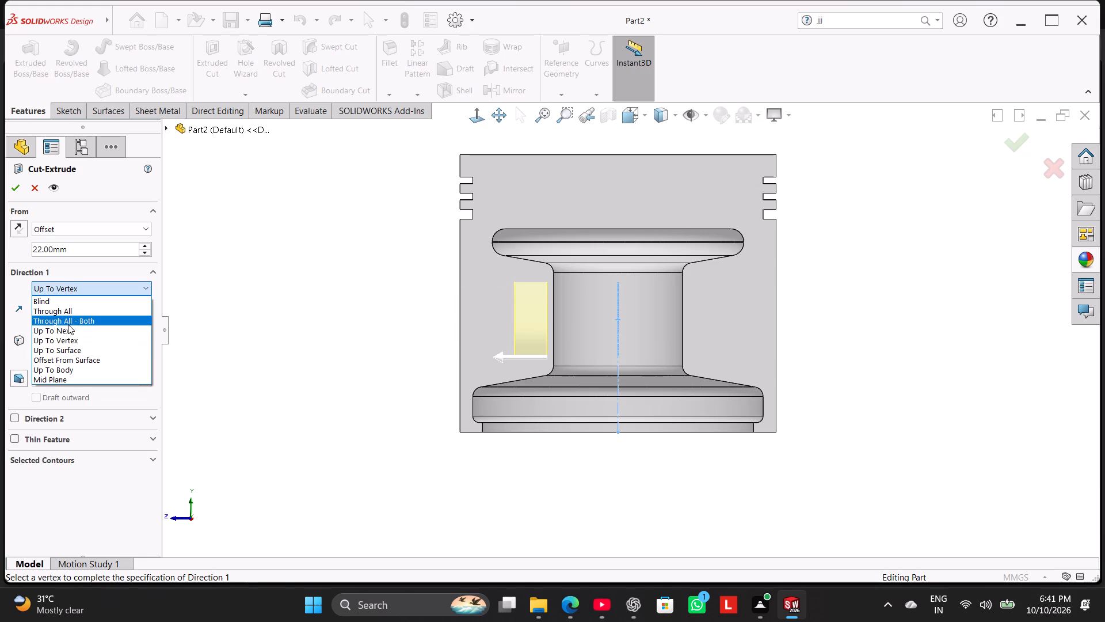
{"action": "left_click", "coordinate": [68, 324]}
{"action": "left_click", "coordinate": [70, 292]}
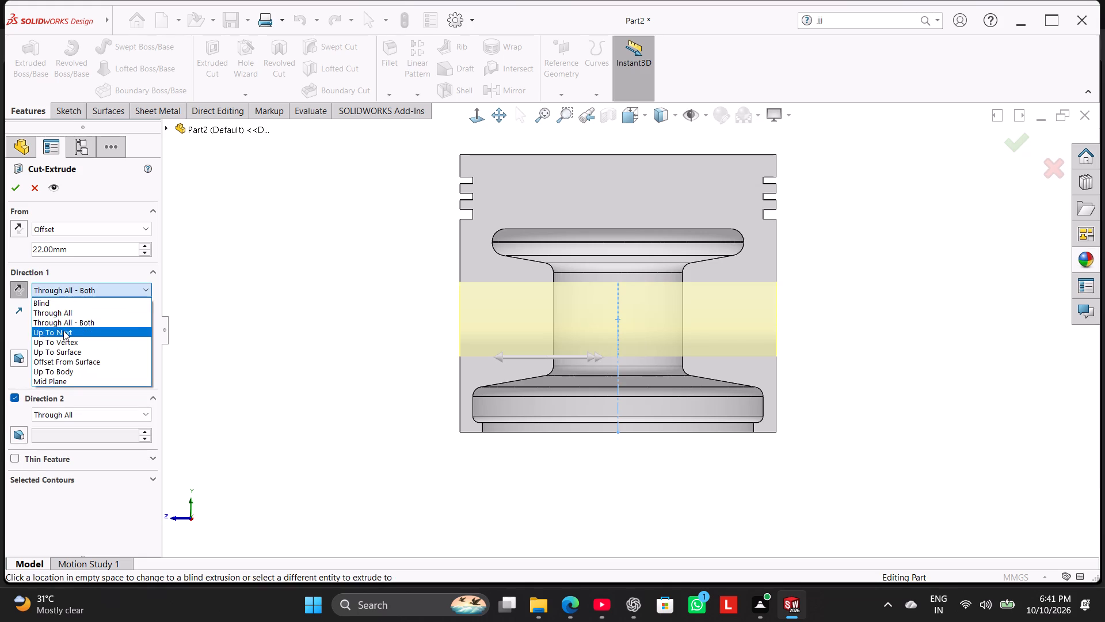
{"action": "left_click", "coordinate": [63, 332]}
{"action": "left_click", "coordinate": [20, 286]}
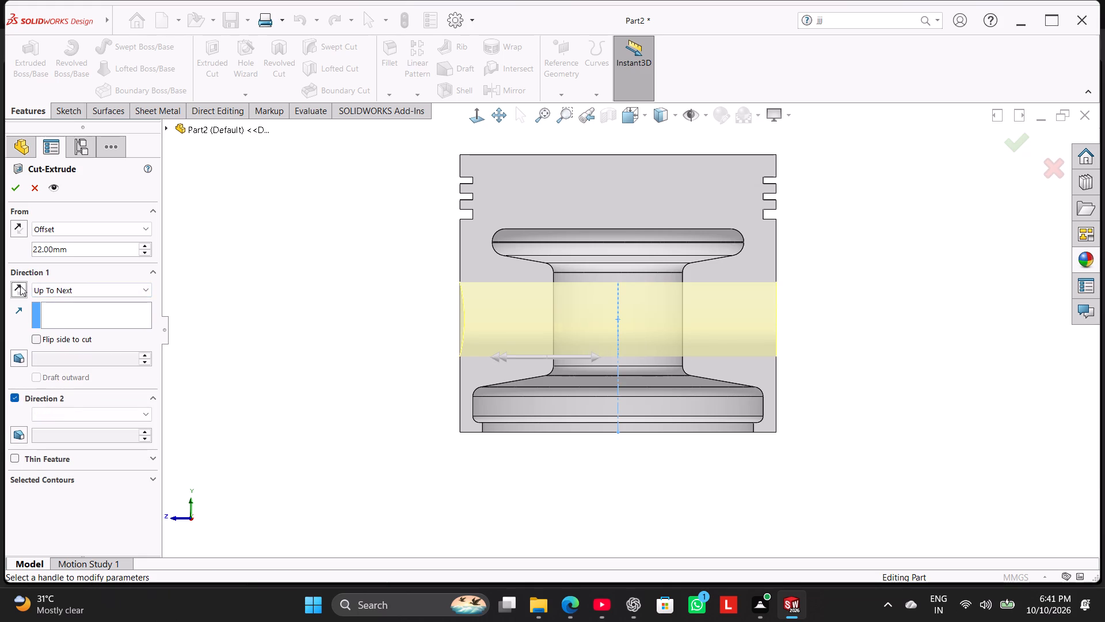
{"action": "left_click", "coordinate": [15, 392]}
{"action": "left_click", "coordinate": [13, 400]}
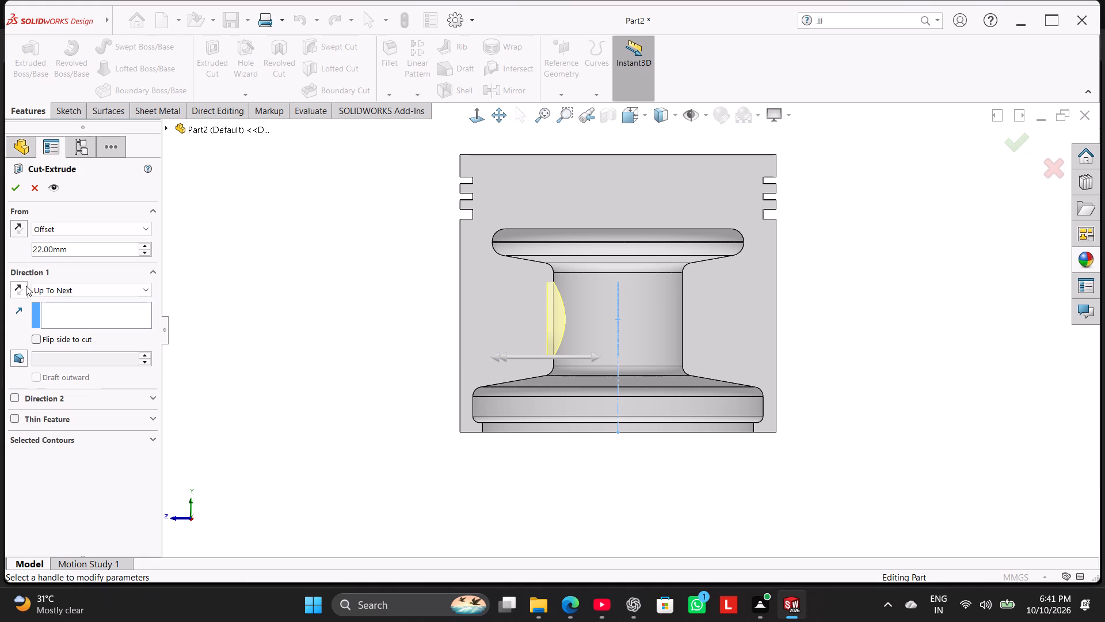
{"action": "left_click", "coordinate": [20, 284]}
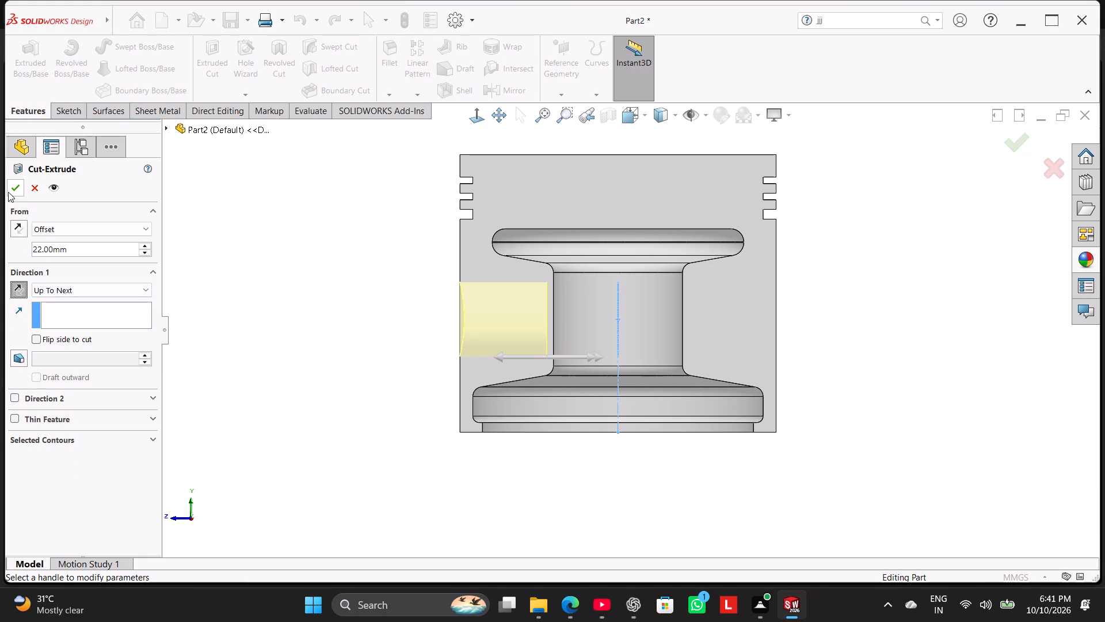
{"action": "left_click", "coordinate": [14, 191]}
{"action": "left_click", "coordinate": [245, 271]}
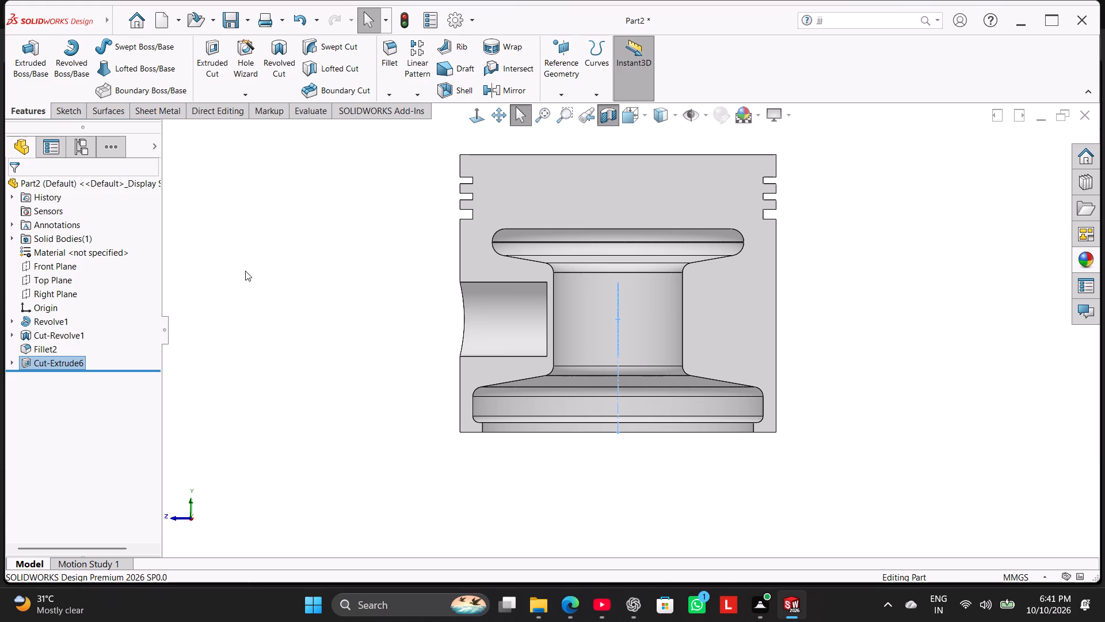
Edit the new pin-hole cut and try start offsets of 23, 21 and 20 mm.
{"action": "scroll", "coordinate": [562, 295], "scroll_direction": "down", "scroll_amount": 5}
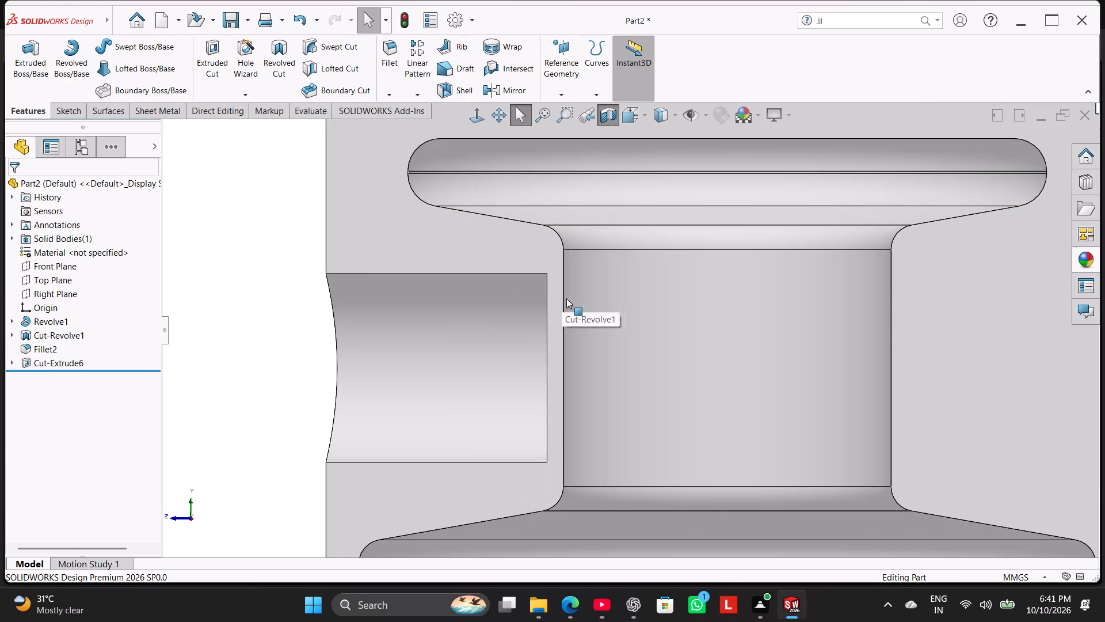
{"action": "right_click", "coordinate": [64, 360]}
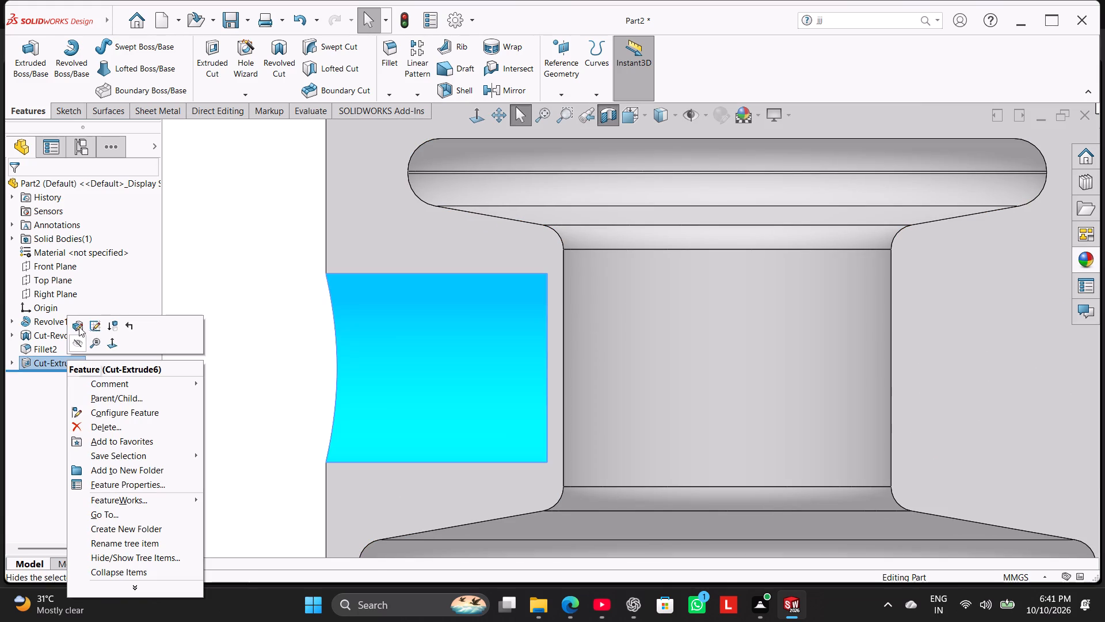
{"action": "left_click", "coordinate": [81, 324]}
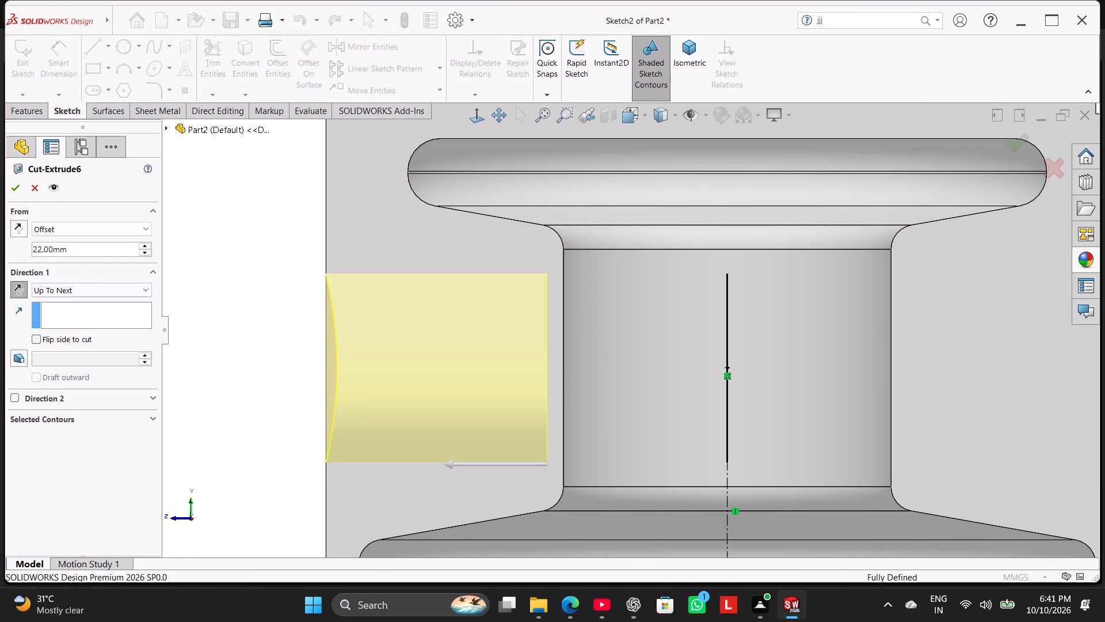
{"action": "double_click", "coordinate": [79, 252]}
{"action": "type", "text": "23"}
{"action": "key", "text": "Return"}
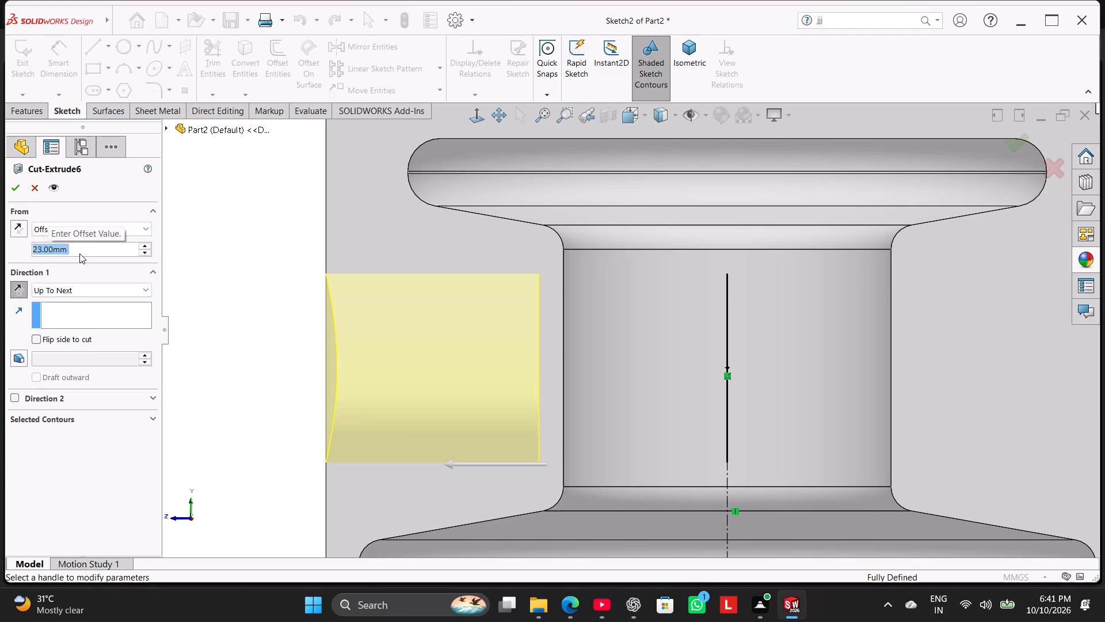
{"action": "left_click", "coordinate": [79, 253]}
{"action": "left_click", "coordinate": [79, 253]}
{"action": "type", "text": "21"}
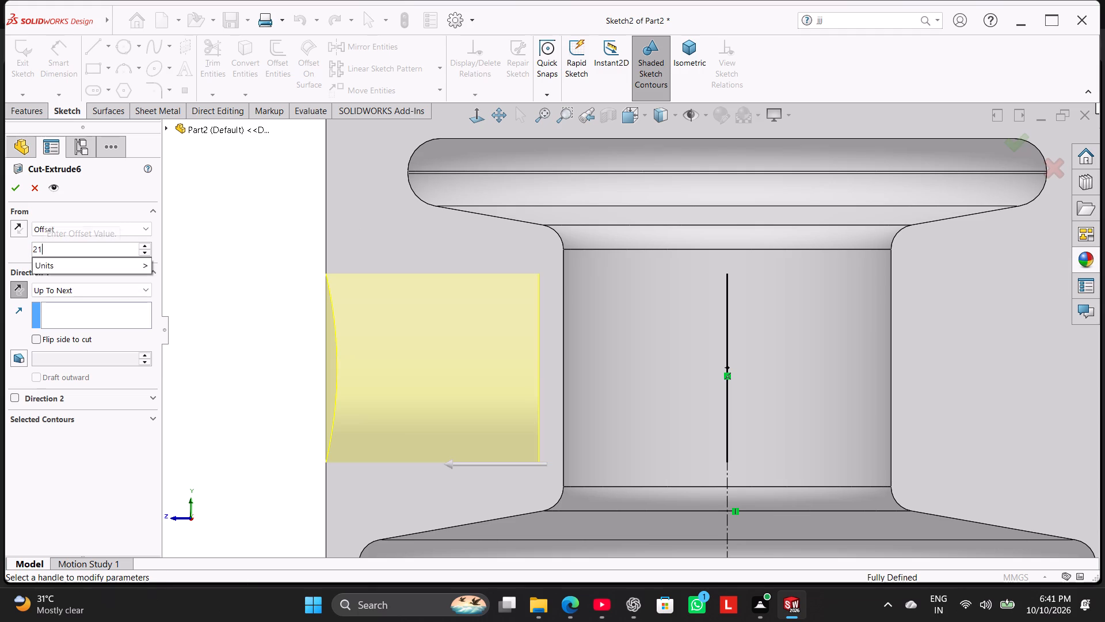
{"action": "key", "text": "Return"}
{"action": "type", "text": "20"}
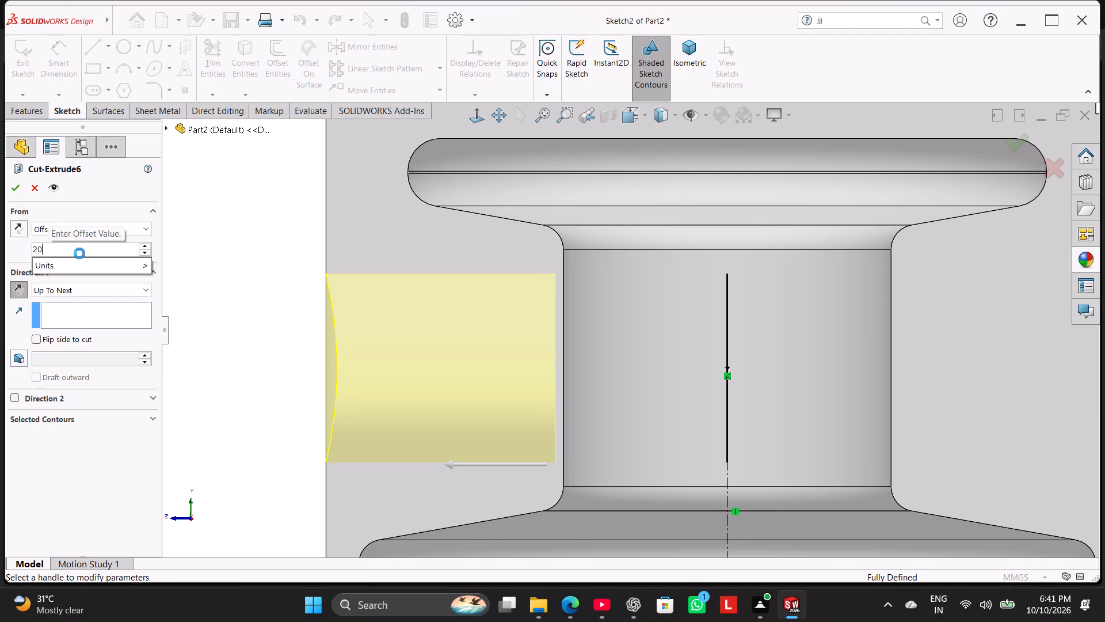
{"action": "key", "text": "Return"}
{"action": "left_click", "coordinate": [18, 188]}
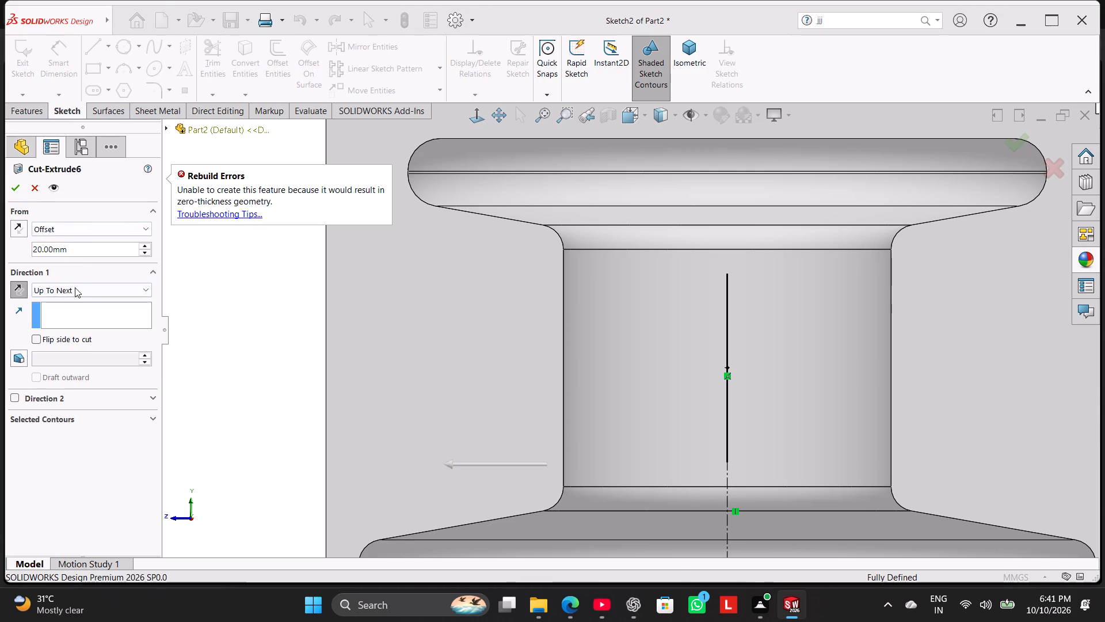
Set the pin-hole cut's start offset to 20.01 mm and apply the edit.
{"action": "double_click", "coordinate": [80, 252]}
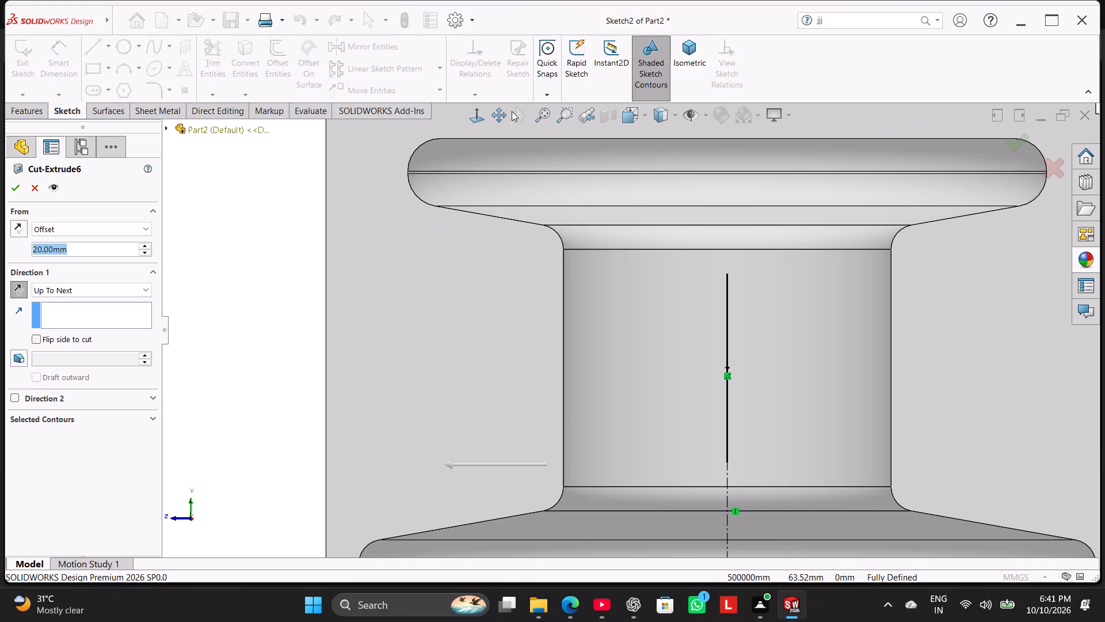
{"action": "double_click", "coordinate": [94, 250]}
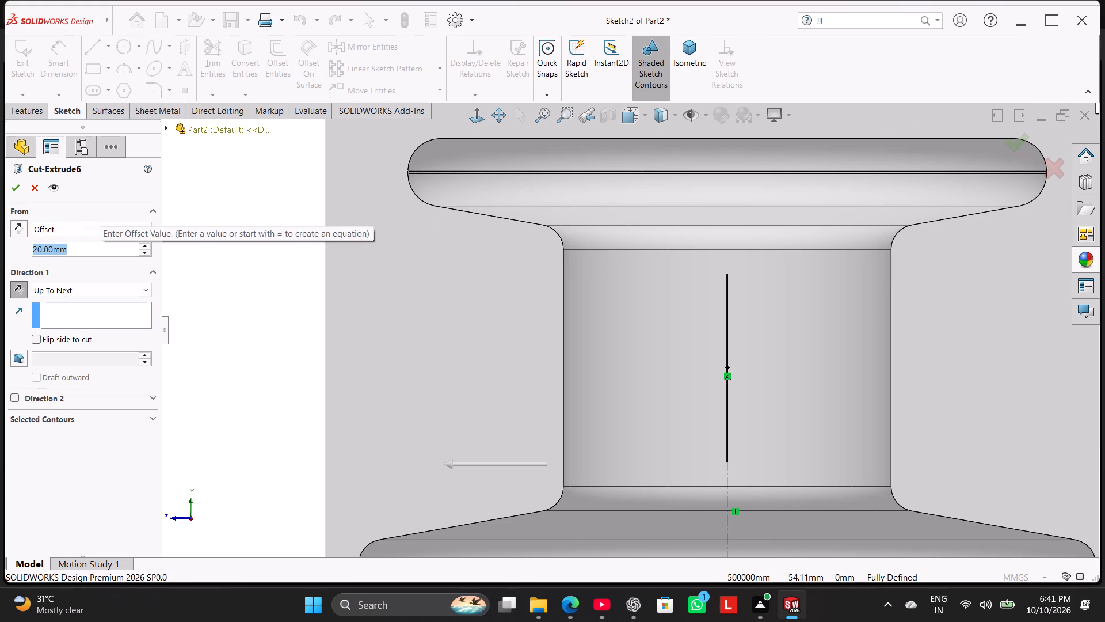
{"action": "type", "text": "20."}
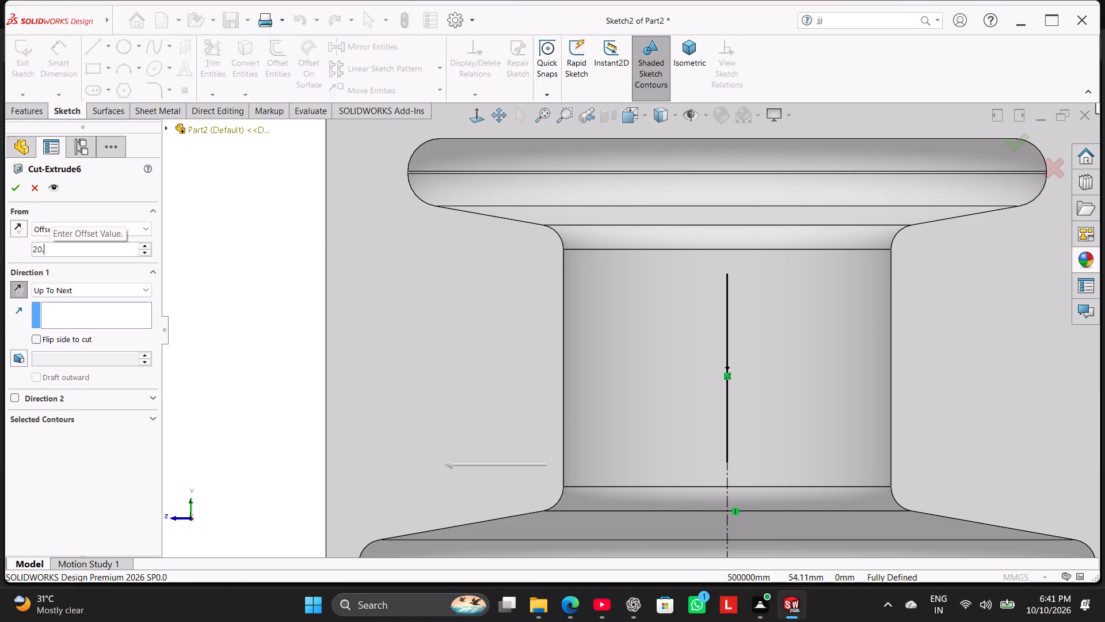
{"action": "key", "text": "0"}
{"action": "key", "text": "1"}
{"action": "key", "text": "Return"}
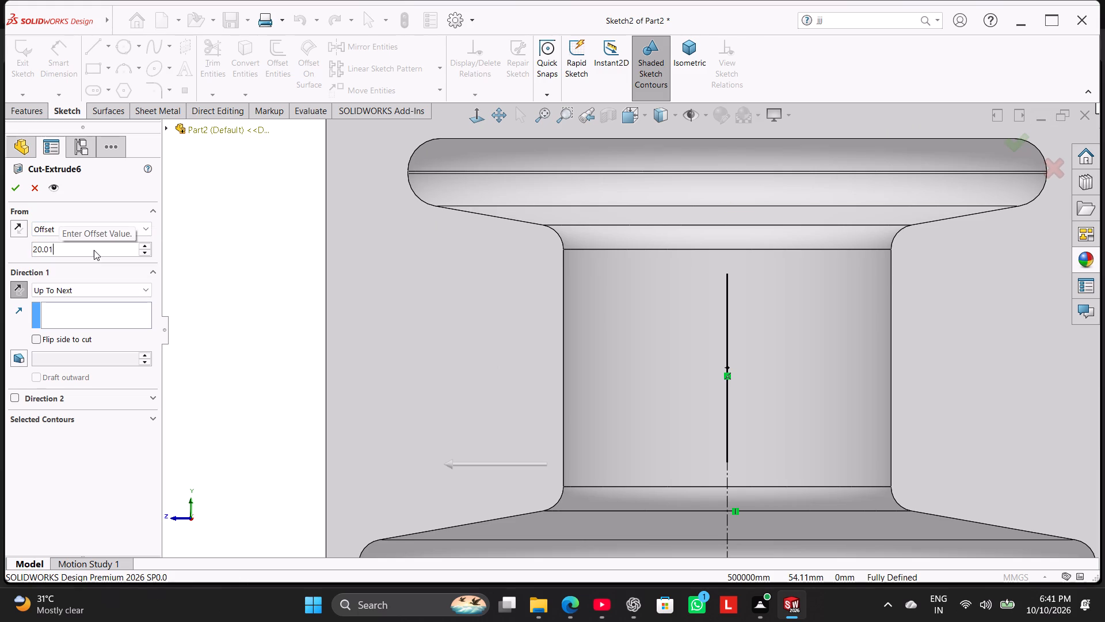
{"action": "left_click", "coordinate": [20, 189]}
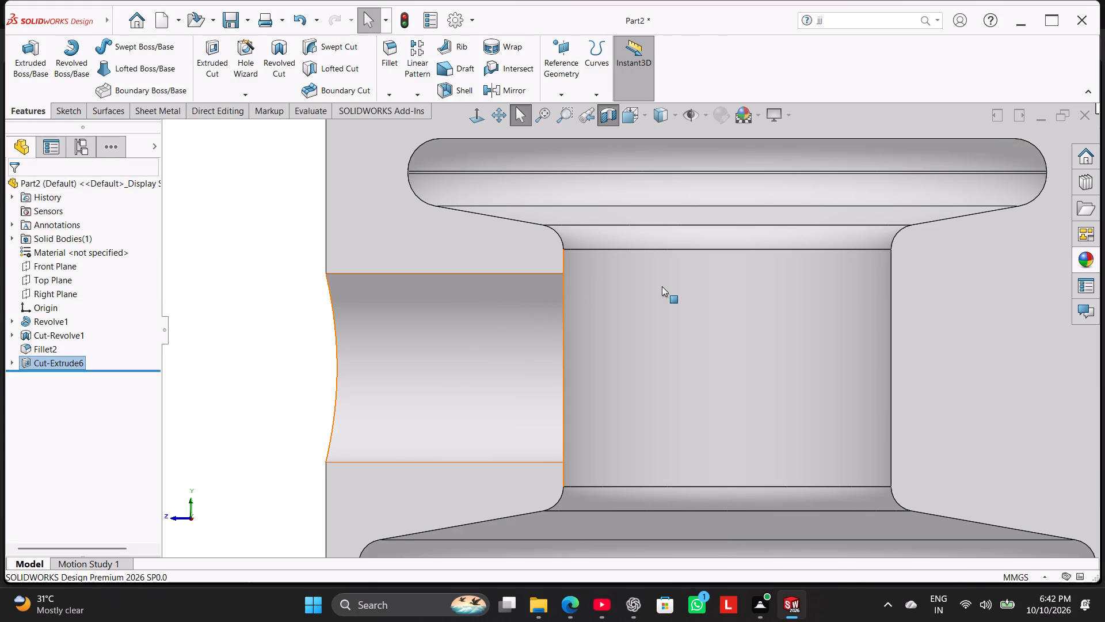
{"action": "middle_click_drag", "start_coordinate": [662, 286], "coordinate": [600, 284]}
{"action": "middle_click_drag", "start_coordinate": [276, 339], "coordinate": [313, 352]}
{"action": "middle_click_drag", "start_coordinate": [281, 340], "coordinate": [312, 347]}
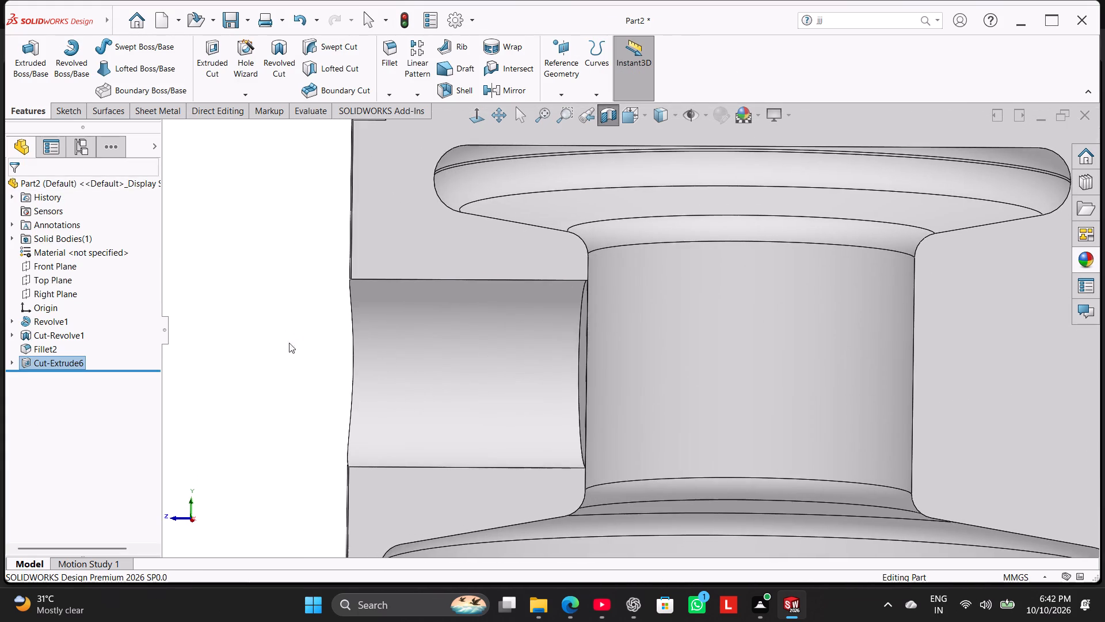
Mirror the pin-hole cut about the Front Plane to cut the hole through the opposite piston wall.
{"action": "right_click_drag", "start_coordinate": [289, 343], "coordinate": [341, 263]}
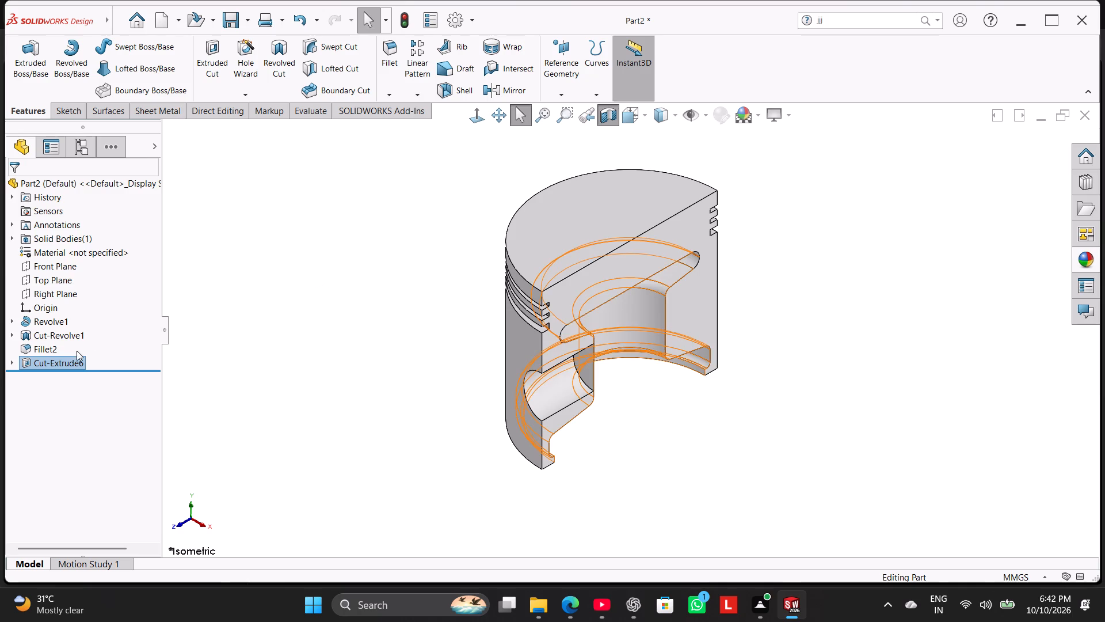
{"action": "left_click", "coordinate": [502, 90]}
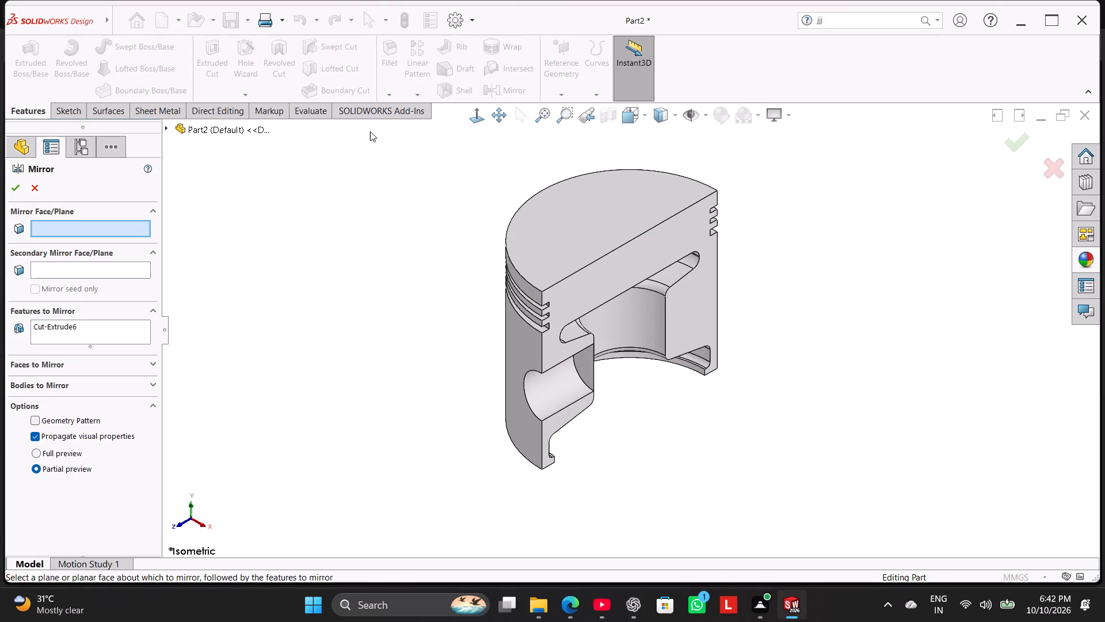
{"action": "left_click", "coordinate": [174, 124]}
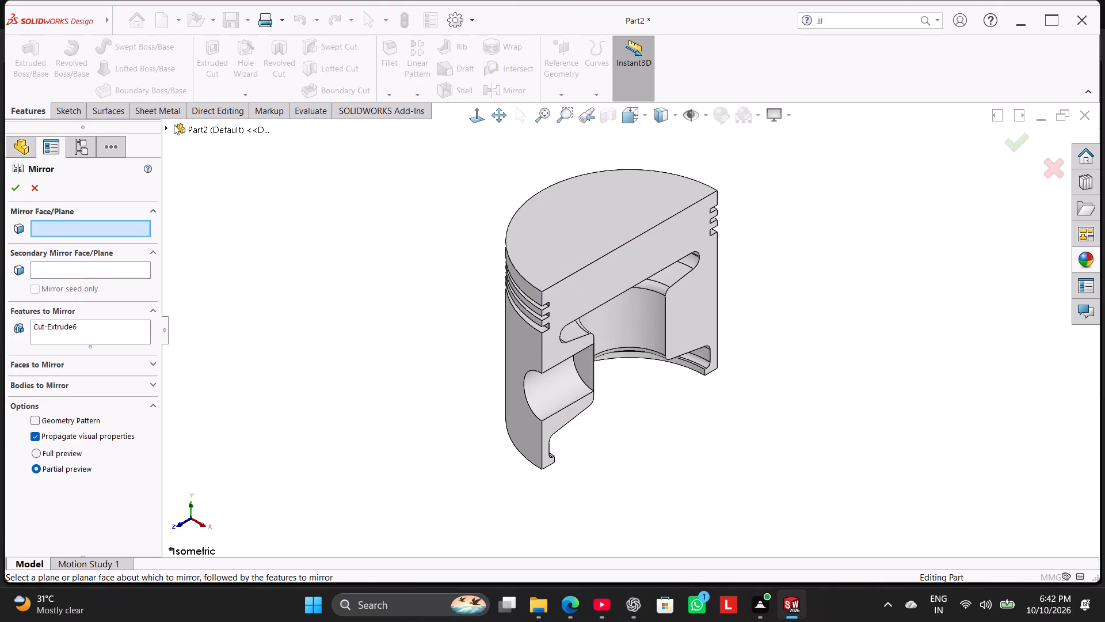
{"action": "left_click", "coordinate": [217, 215]}
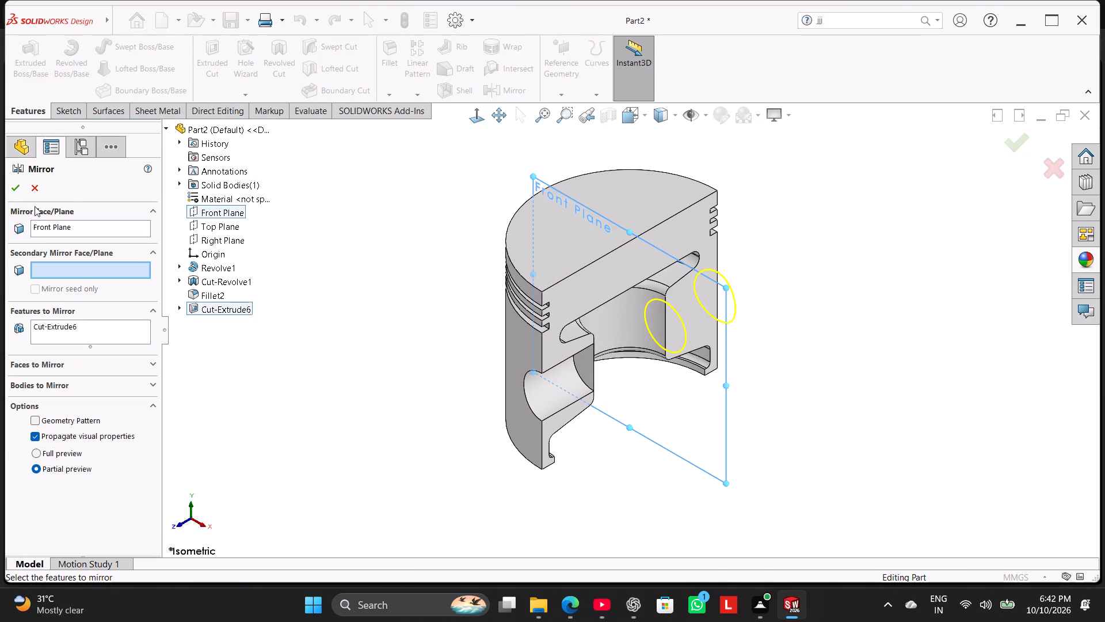
{"action": "left_click", "coordinate": [12, 191]}
{"action": "left_click", "coordinate": [333, 252]}
Section the piston along the Right Plane and examine both pin holes where they meet the inner bore.
{"action": "right_click_drag", "start_coordinate": [325, 278], "coordinate": [456, 213]}
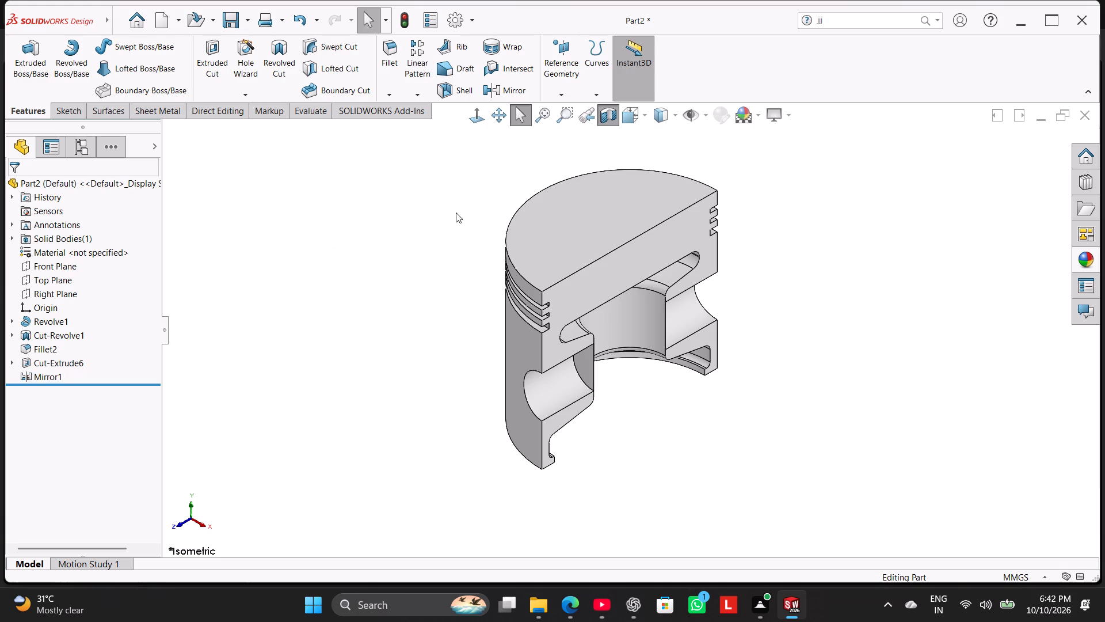
{"action": "right_click_drag", "start_coordinate": [456, 213], "coordinate": [461, 210]}
{"action": "right_click_drag", "start_coordinate": [376, 268], "coordinate": [437, 161]}
{"action": "right_click_drag", "start_coordinate": [371, 241], "coordinate": [515, 132]}
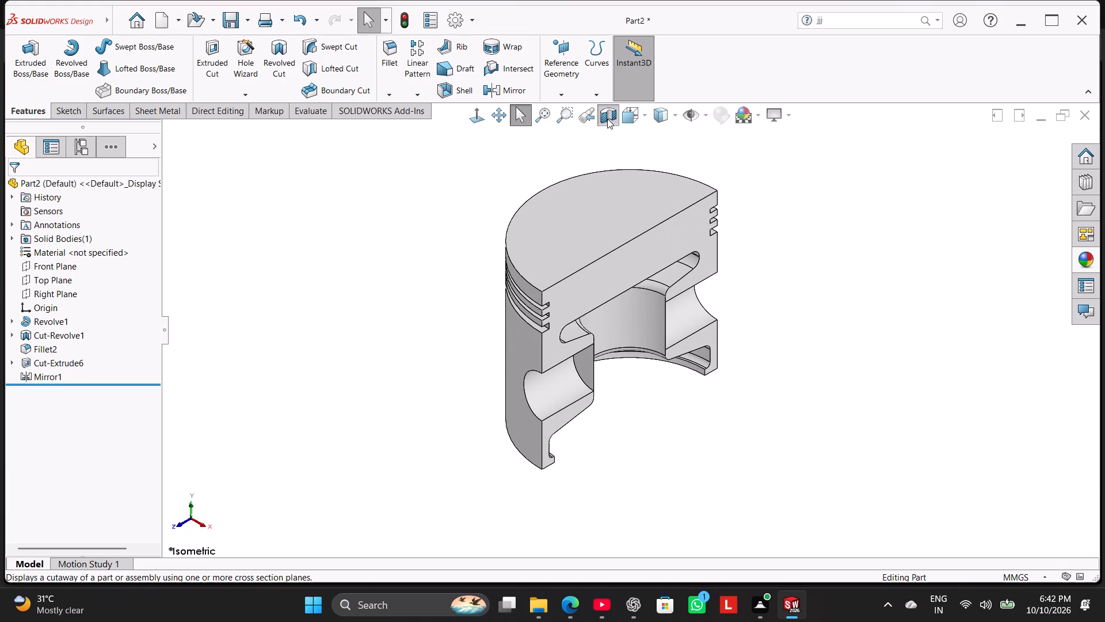
{"action": "left_click", "coordinate": [478, 116]}
{"action": "left_click", "coordinate": [479, 118]}
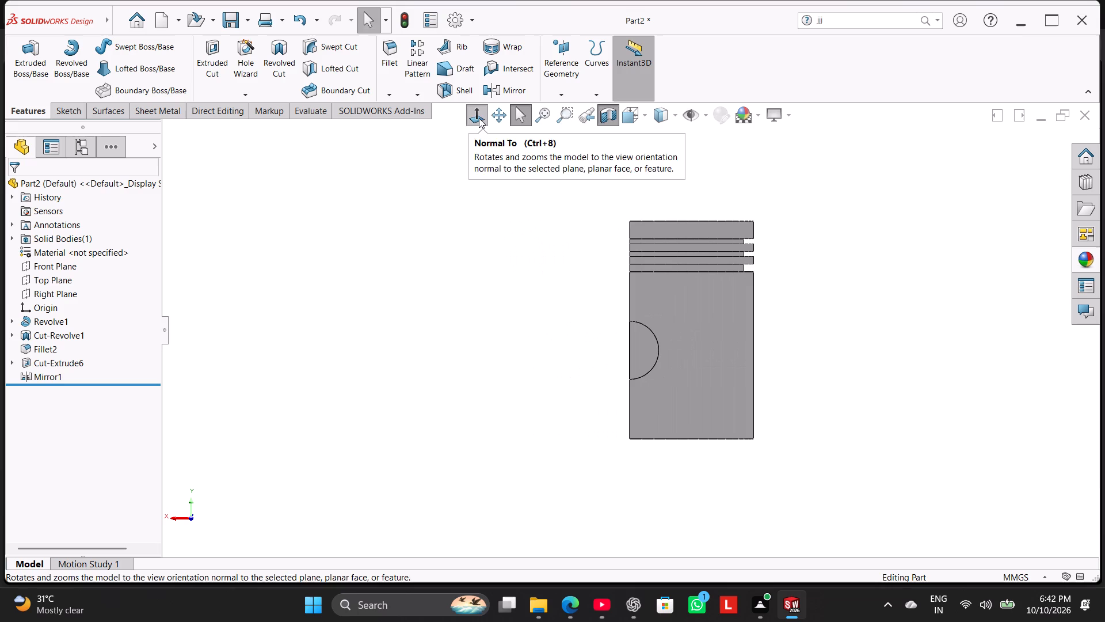
{"action": "left_click", "coordinate": [607, 119]}
{"action": "left_click", "coordinate": [606, 118]}
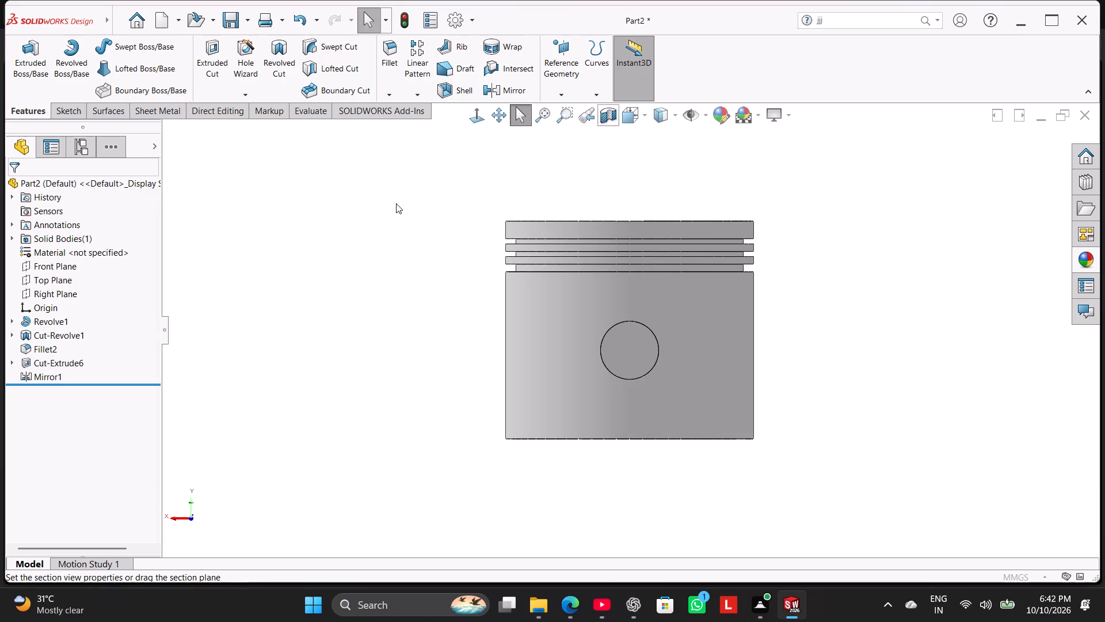
{"action": "left_click", "coordinate": [475, 113]}
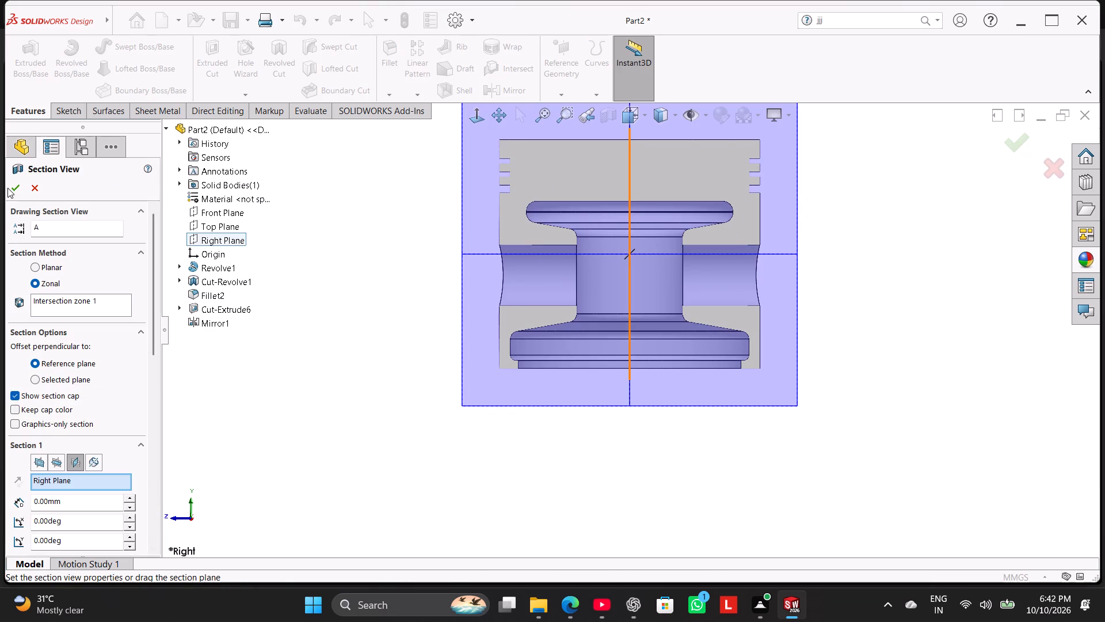
{"action": "left_click", "coordinate": [18, 184]}
{"action": "scroll", "coordinate": [750, 138], "scroll_direction": "down", "scroll_amount": 3}
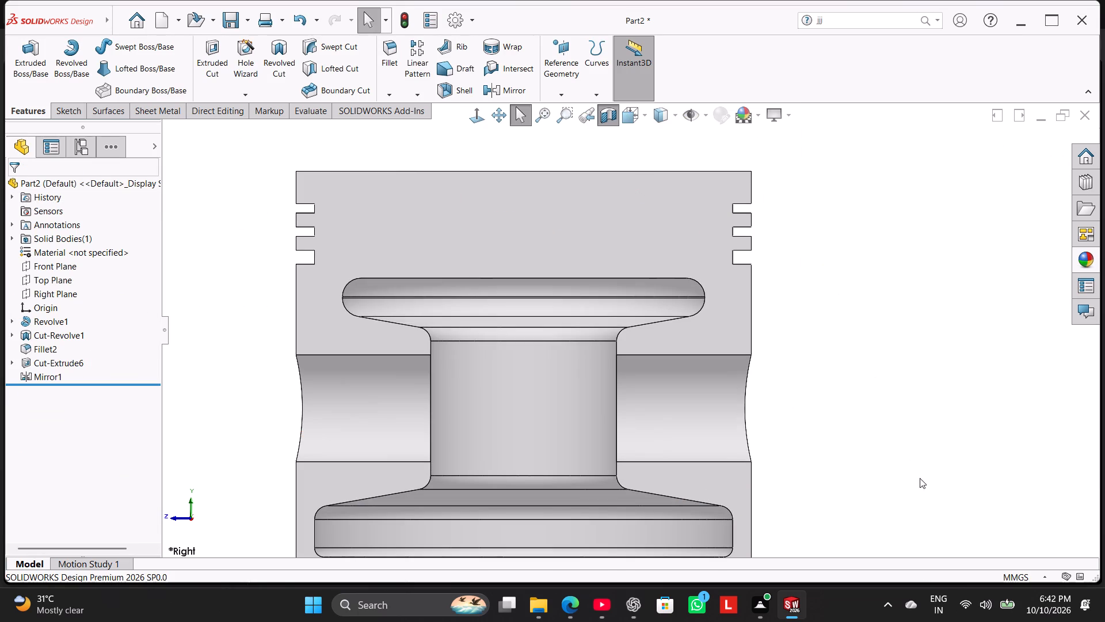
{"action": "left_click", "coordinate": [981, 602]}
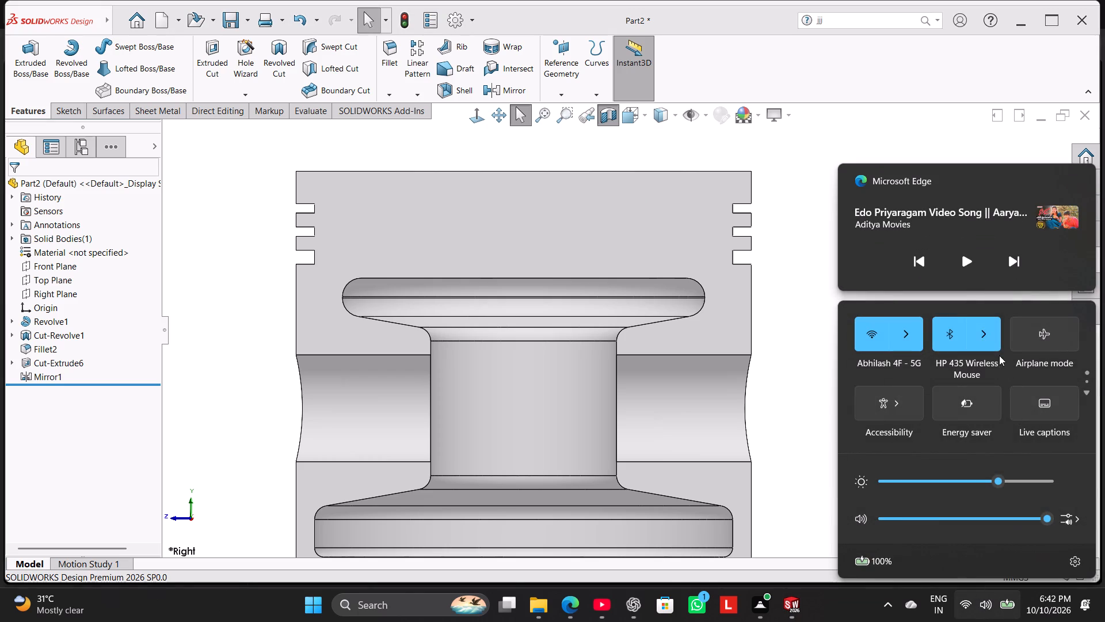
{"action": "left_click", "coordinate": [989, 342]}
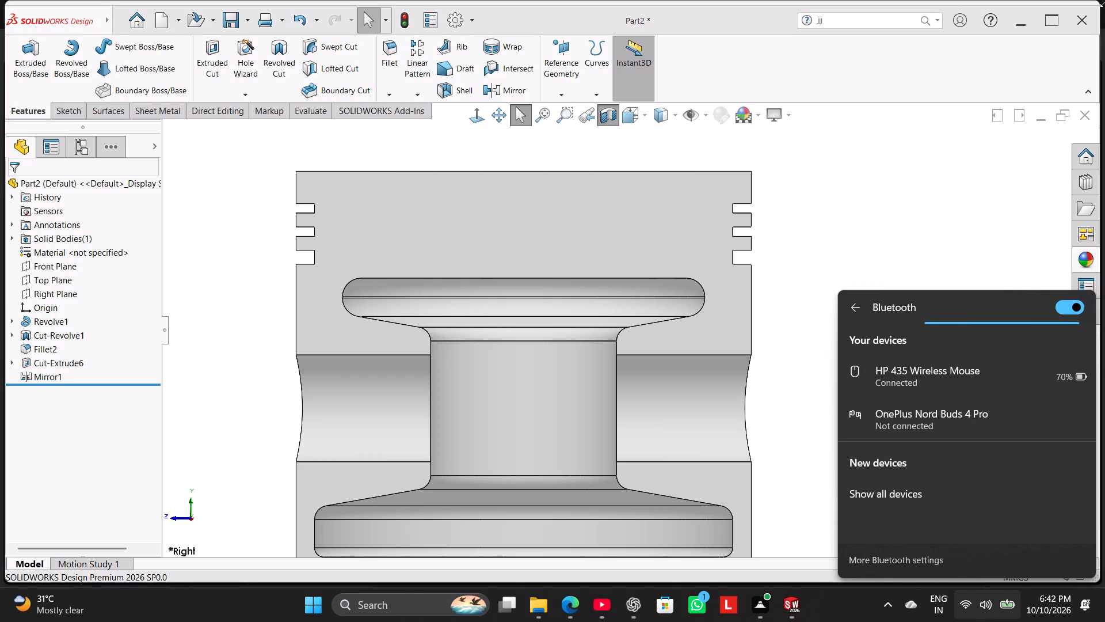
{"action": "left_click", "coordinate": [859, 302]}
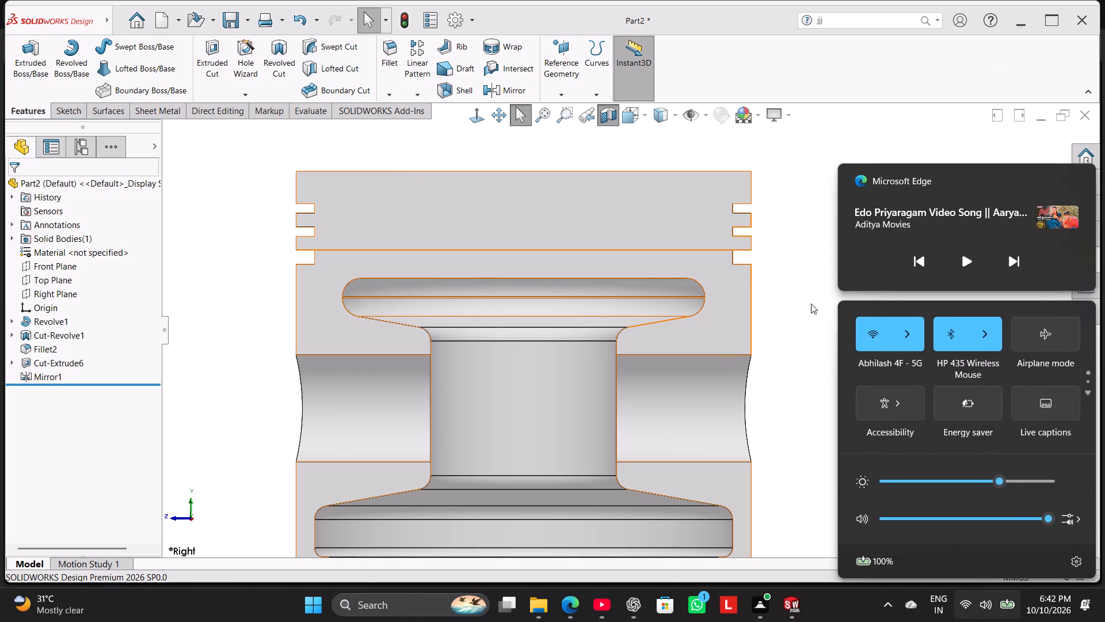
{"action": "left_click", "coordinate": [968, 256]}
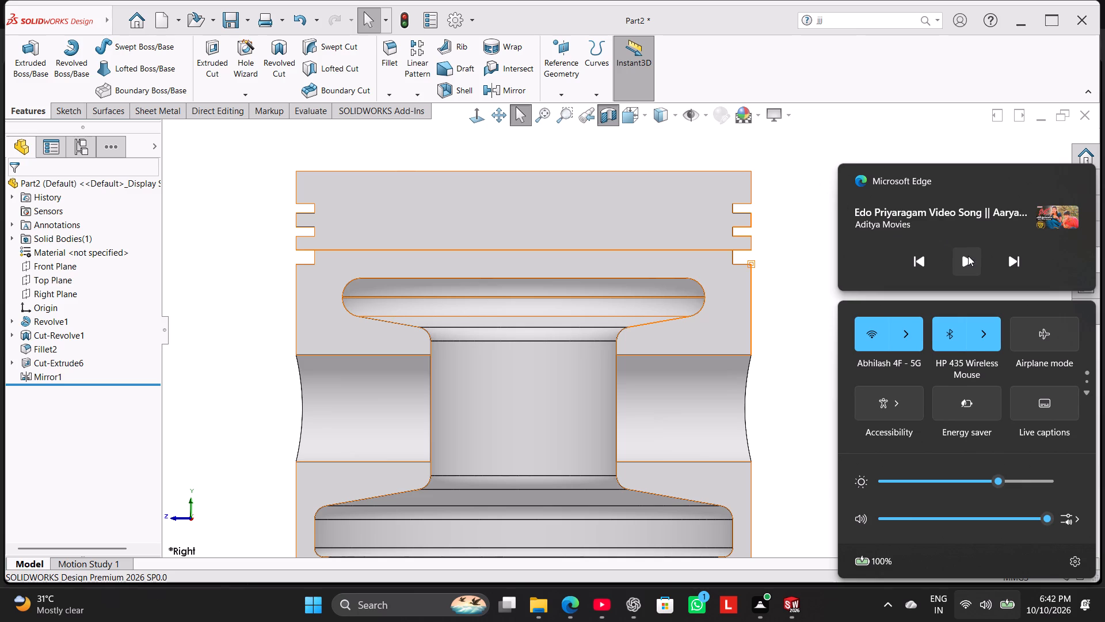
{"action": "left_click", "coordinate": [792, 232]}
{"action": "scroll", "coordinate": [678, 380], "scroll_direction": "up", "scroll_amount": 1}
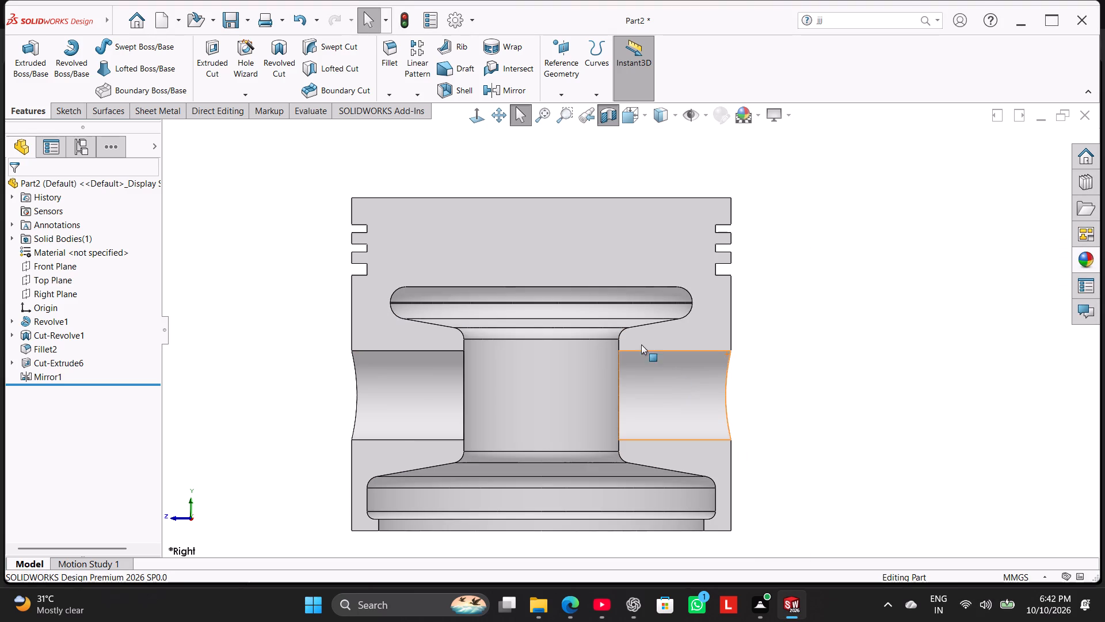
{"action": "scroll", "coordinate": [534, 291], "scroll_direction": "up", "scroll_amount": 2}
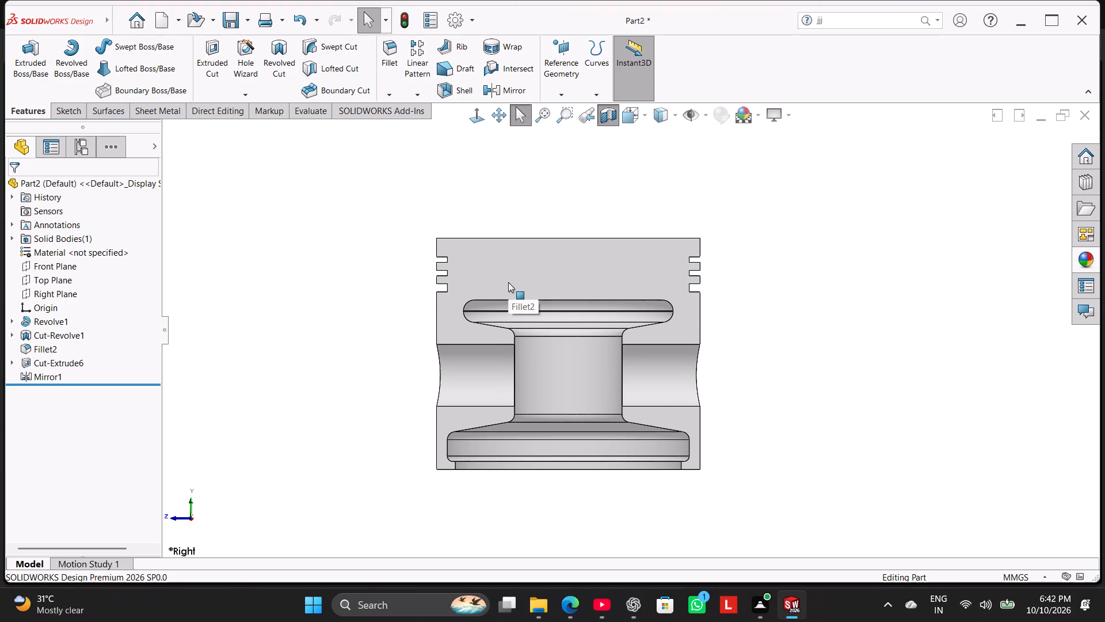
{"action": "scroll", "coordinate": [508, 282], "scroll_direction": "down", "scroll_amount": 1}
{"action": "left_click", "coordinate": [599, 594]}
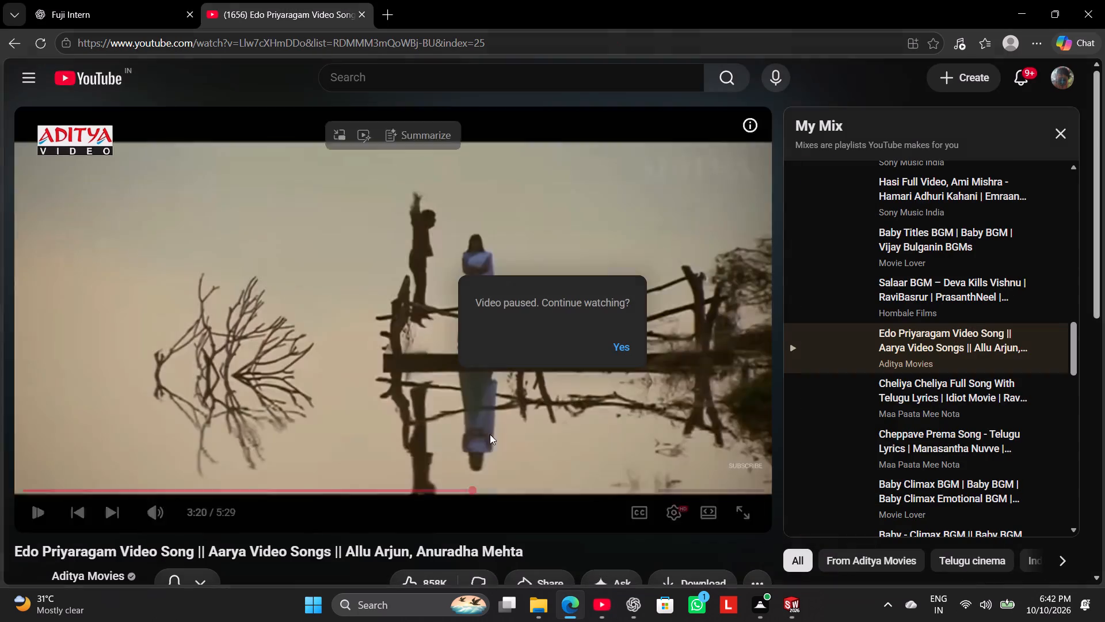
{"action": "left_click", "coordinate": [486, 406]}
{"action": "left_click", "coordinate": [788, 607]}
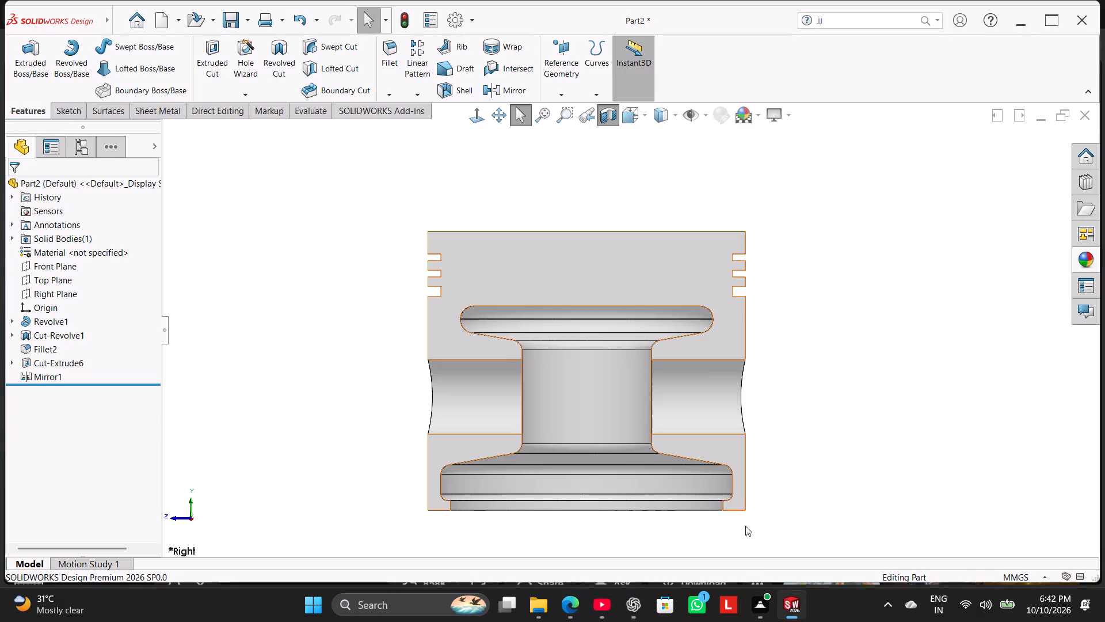
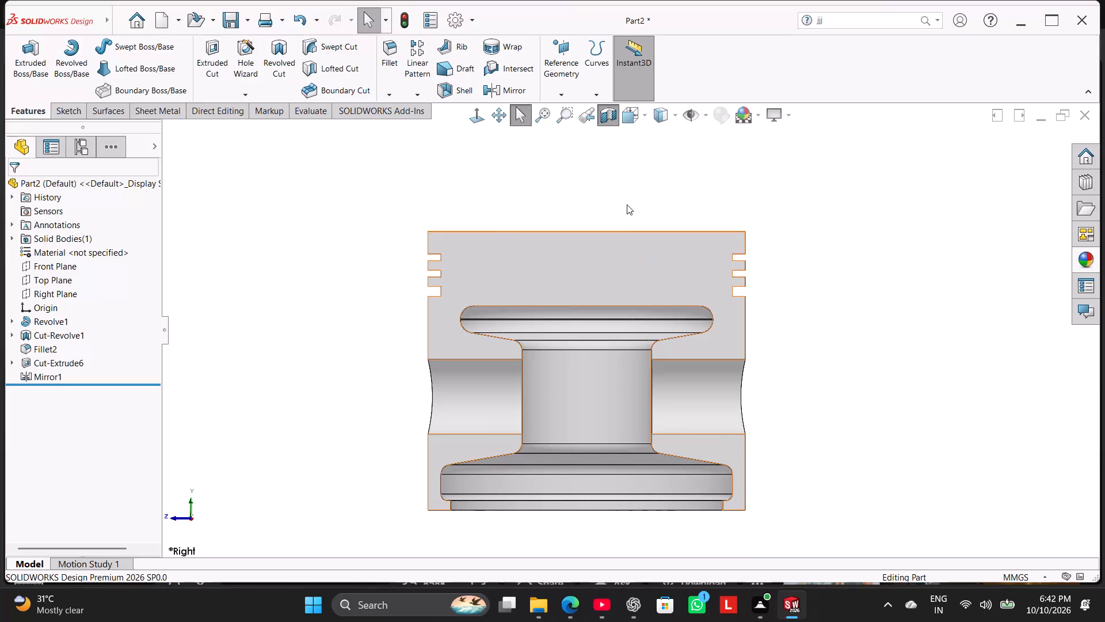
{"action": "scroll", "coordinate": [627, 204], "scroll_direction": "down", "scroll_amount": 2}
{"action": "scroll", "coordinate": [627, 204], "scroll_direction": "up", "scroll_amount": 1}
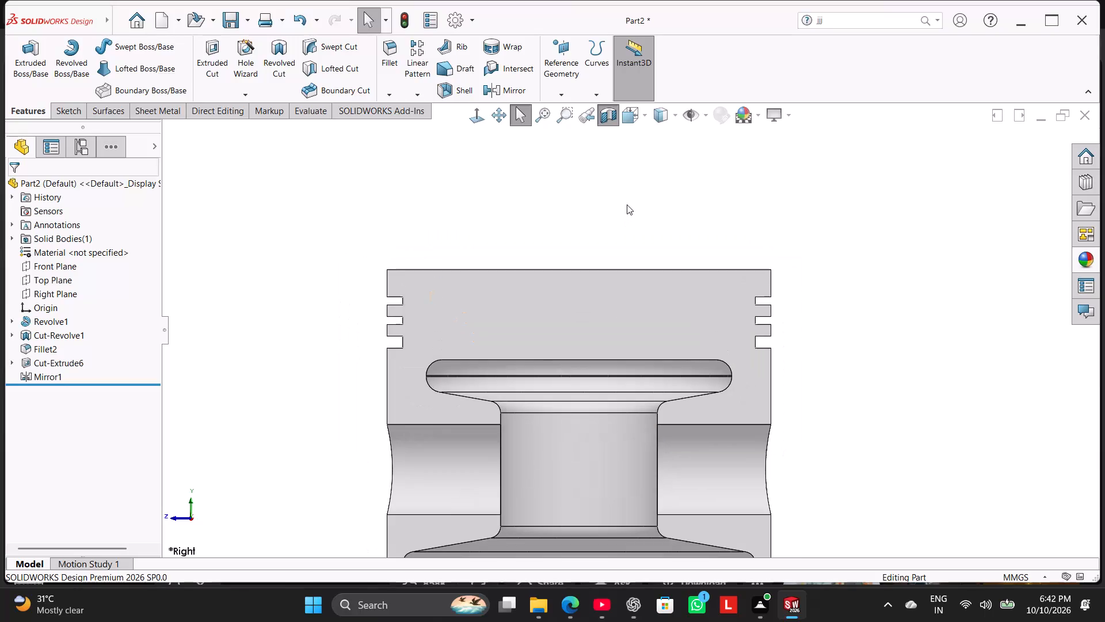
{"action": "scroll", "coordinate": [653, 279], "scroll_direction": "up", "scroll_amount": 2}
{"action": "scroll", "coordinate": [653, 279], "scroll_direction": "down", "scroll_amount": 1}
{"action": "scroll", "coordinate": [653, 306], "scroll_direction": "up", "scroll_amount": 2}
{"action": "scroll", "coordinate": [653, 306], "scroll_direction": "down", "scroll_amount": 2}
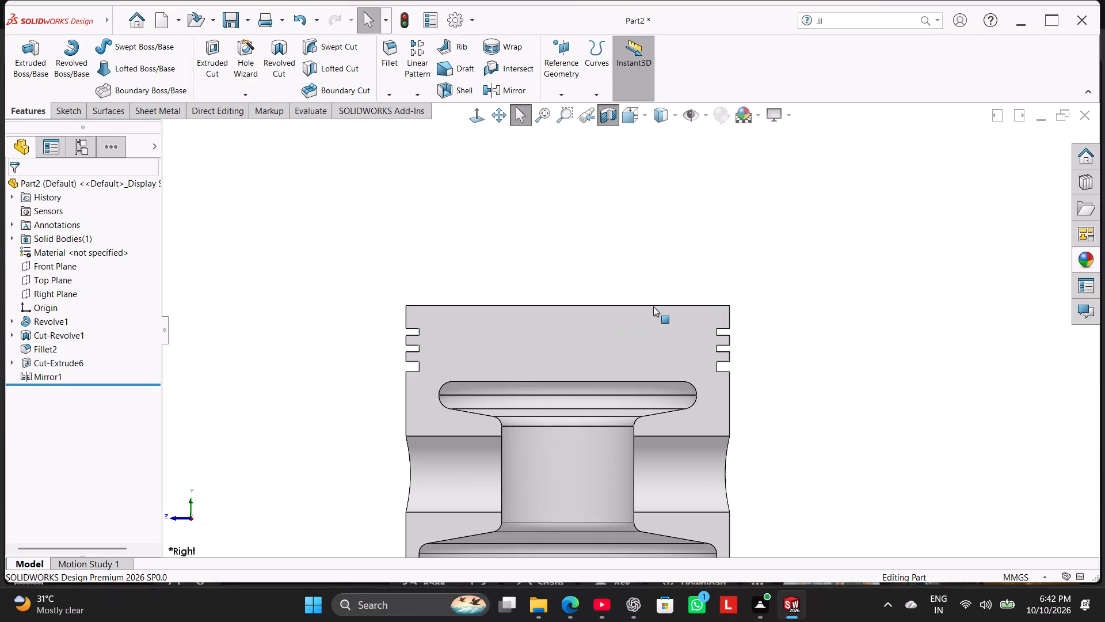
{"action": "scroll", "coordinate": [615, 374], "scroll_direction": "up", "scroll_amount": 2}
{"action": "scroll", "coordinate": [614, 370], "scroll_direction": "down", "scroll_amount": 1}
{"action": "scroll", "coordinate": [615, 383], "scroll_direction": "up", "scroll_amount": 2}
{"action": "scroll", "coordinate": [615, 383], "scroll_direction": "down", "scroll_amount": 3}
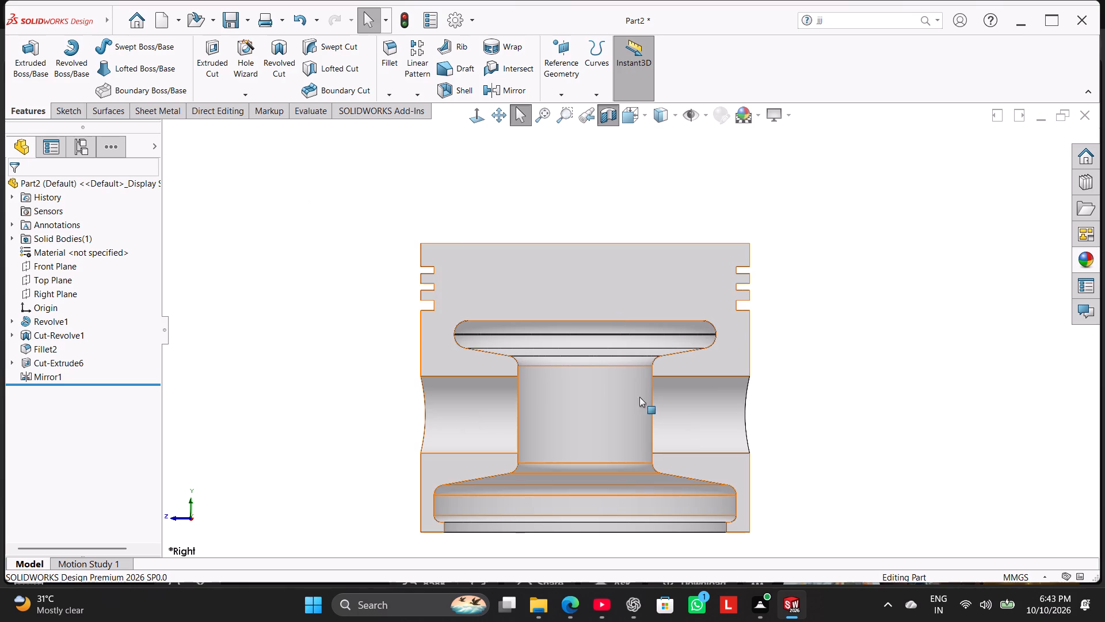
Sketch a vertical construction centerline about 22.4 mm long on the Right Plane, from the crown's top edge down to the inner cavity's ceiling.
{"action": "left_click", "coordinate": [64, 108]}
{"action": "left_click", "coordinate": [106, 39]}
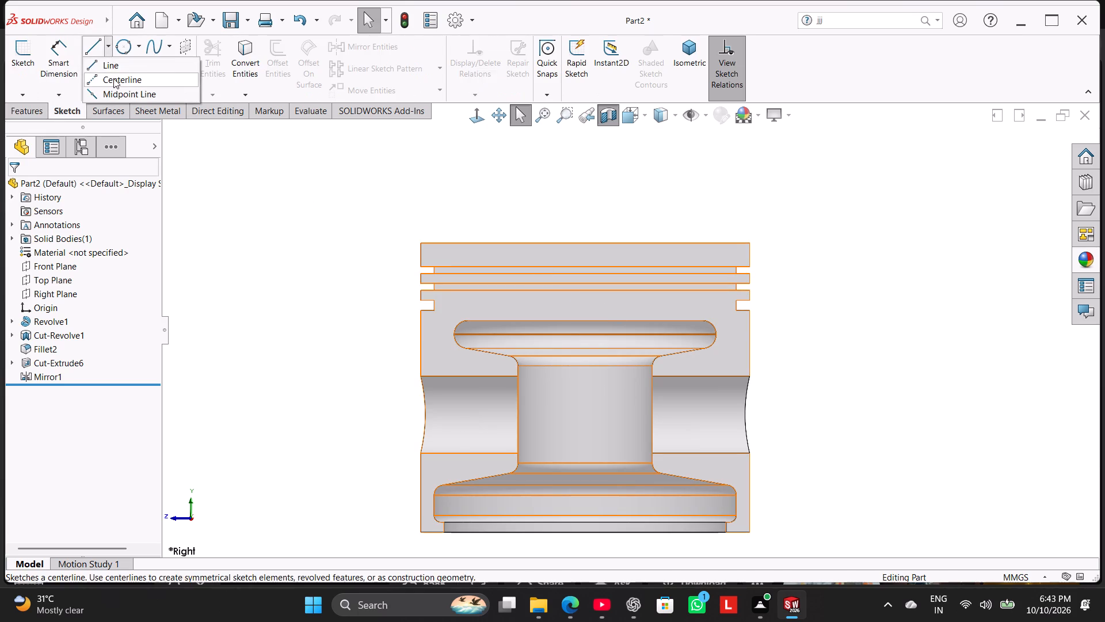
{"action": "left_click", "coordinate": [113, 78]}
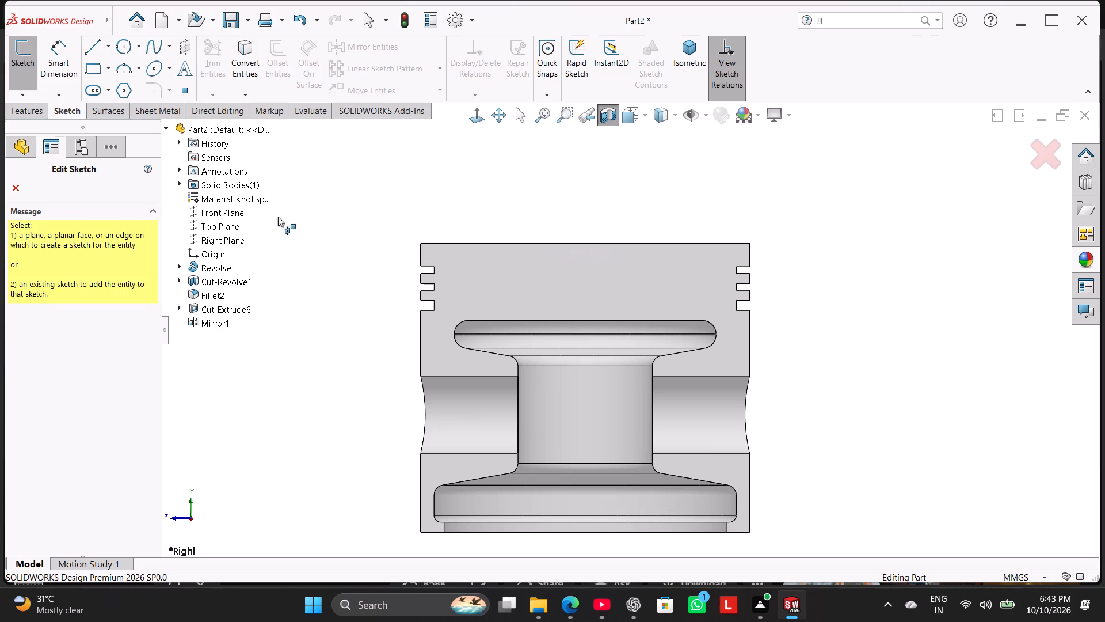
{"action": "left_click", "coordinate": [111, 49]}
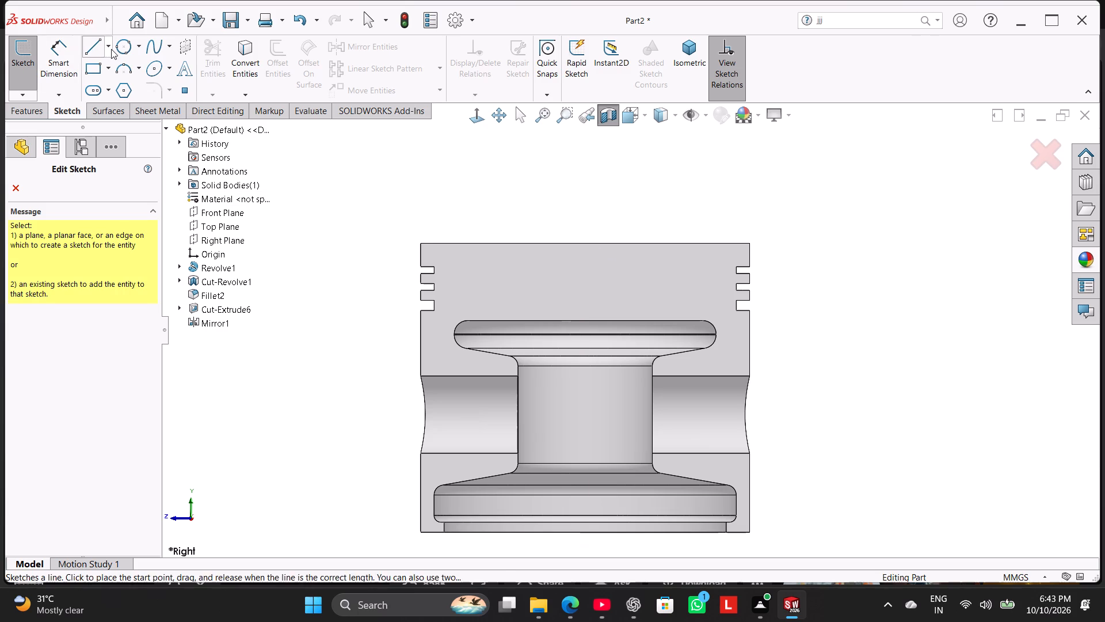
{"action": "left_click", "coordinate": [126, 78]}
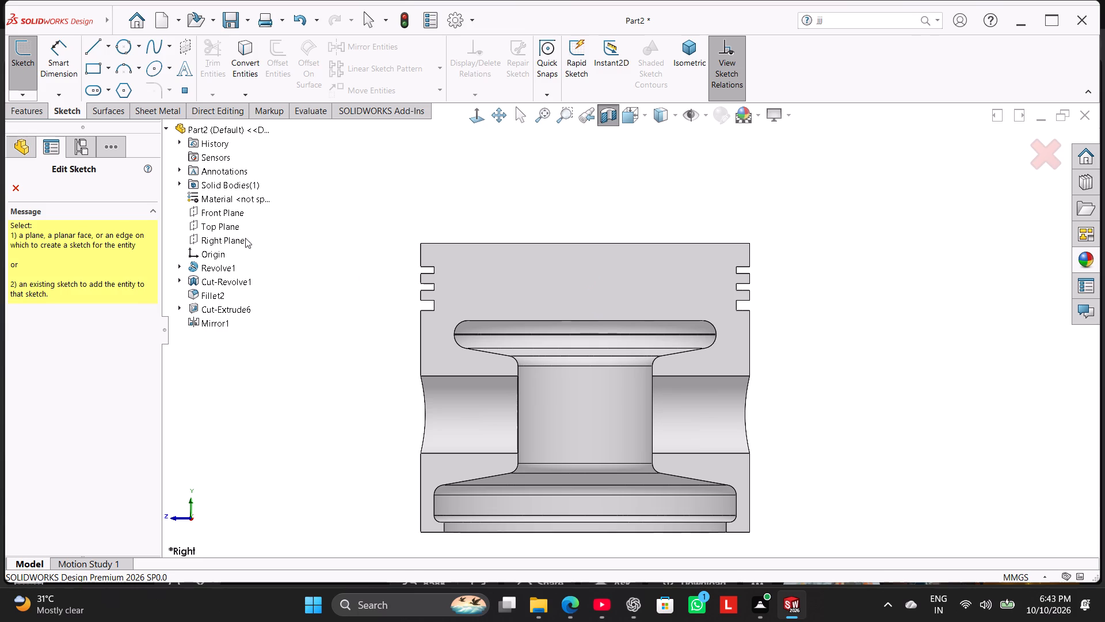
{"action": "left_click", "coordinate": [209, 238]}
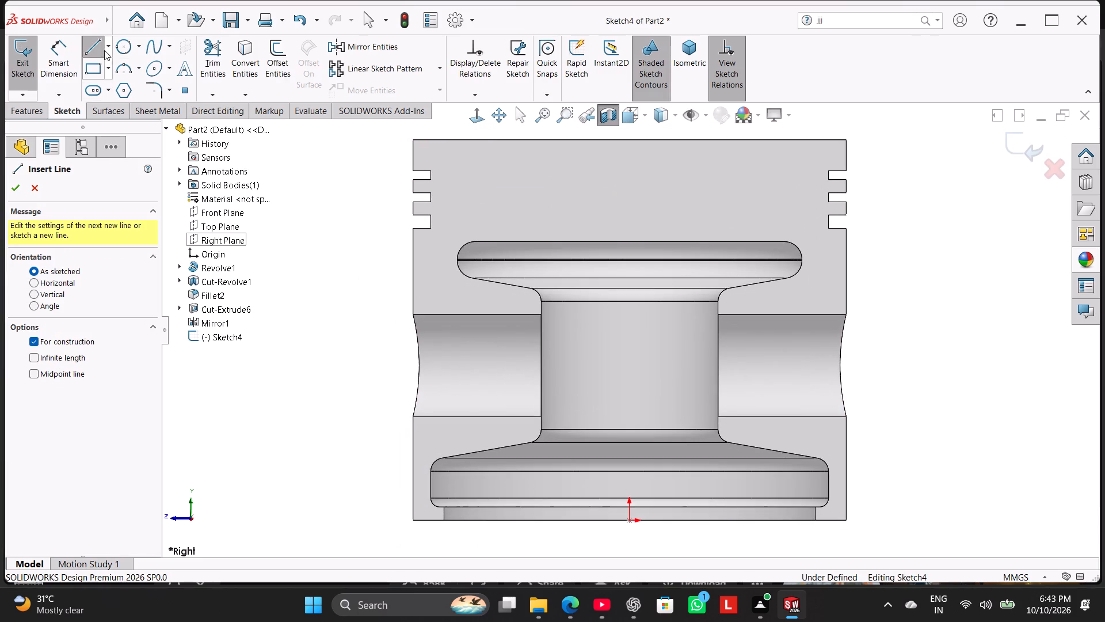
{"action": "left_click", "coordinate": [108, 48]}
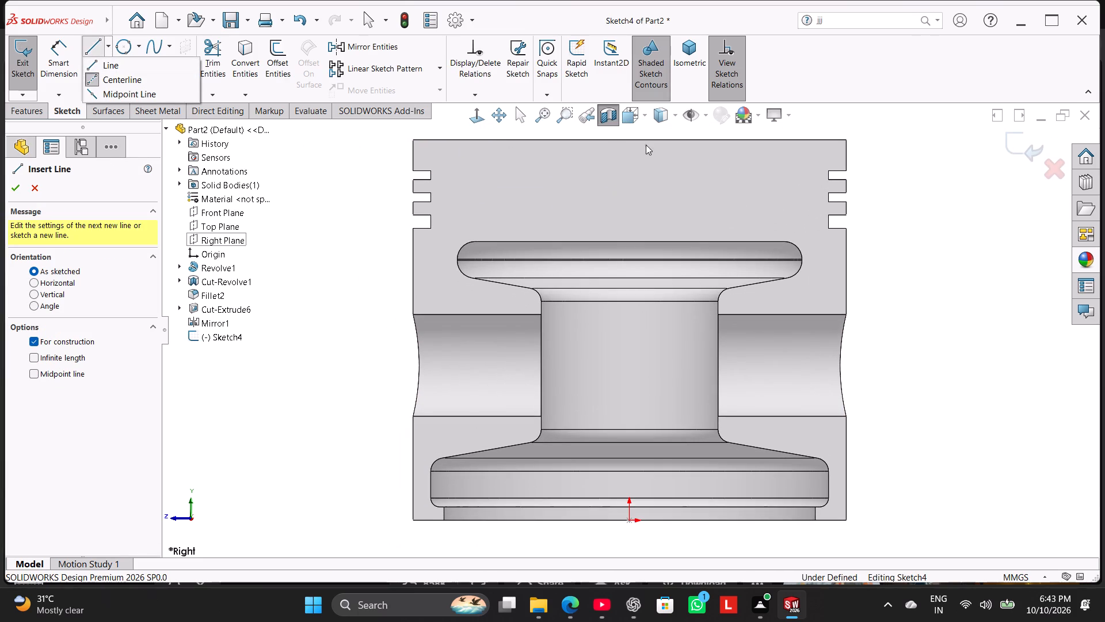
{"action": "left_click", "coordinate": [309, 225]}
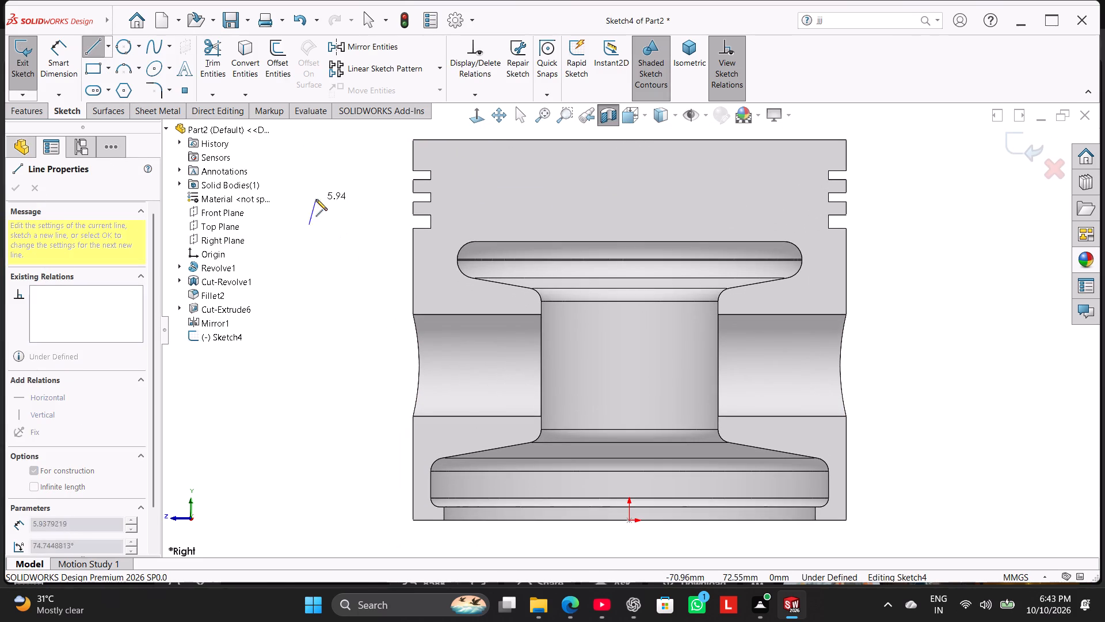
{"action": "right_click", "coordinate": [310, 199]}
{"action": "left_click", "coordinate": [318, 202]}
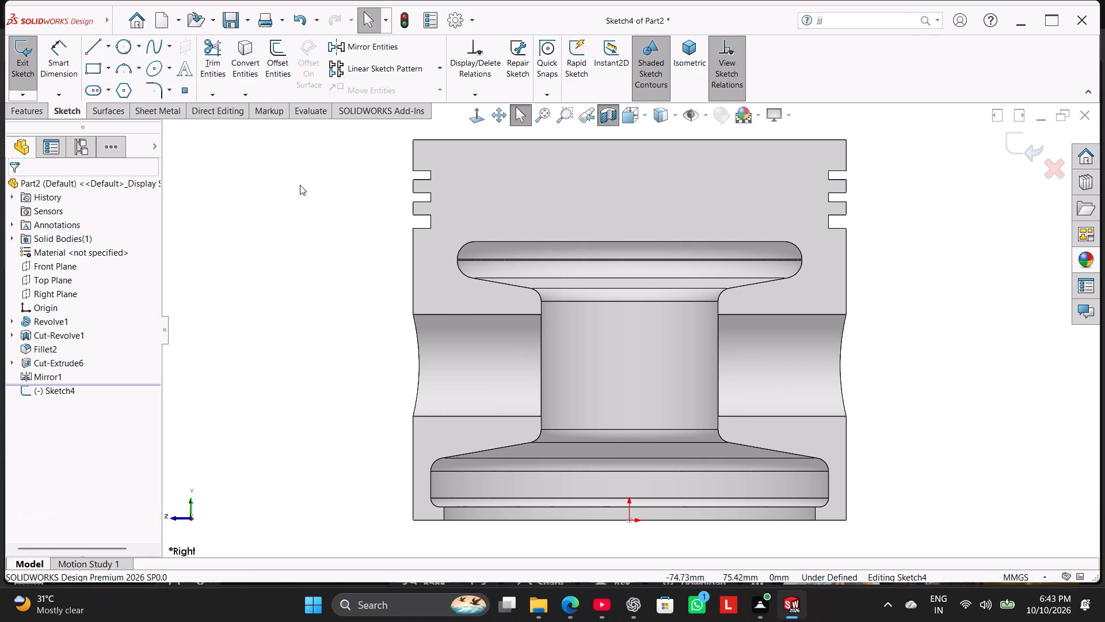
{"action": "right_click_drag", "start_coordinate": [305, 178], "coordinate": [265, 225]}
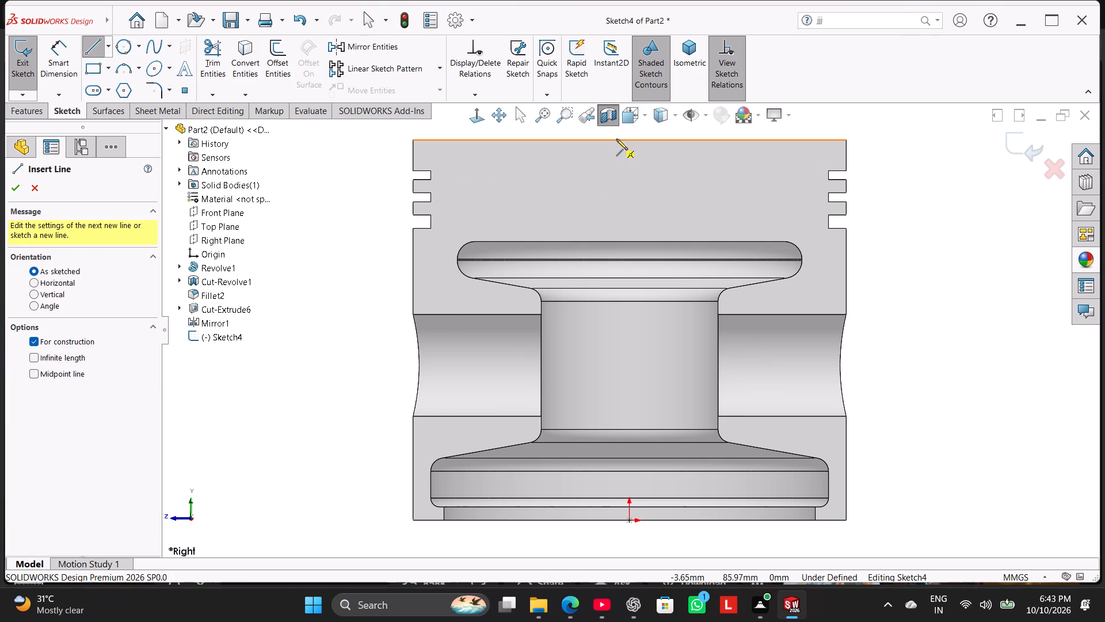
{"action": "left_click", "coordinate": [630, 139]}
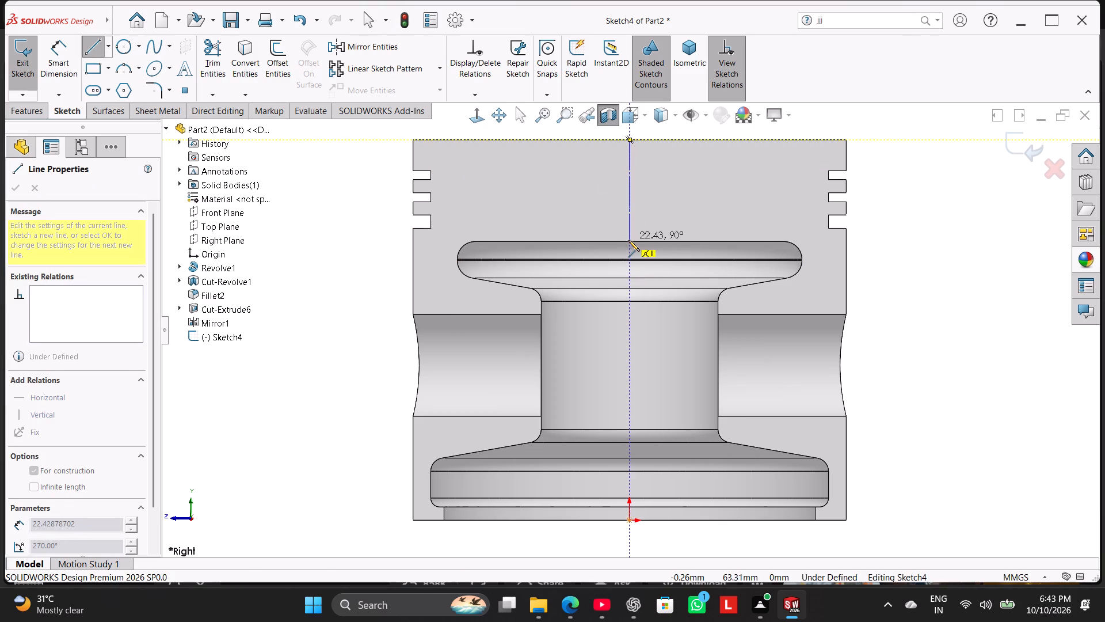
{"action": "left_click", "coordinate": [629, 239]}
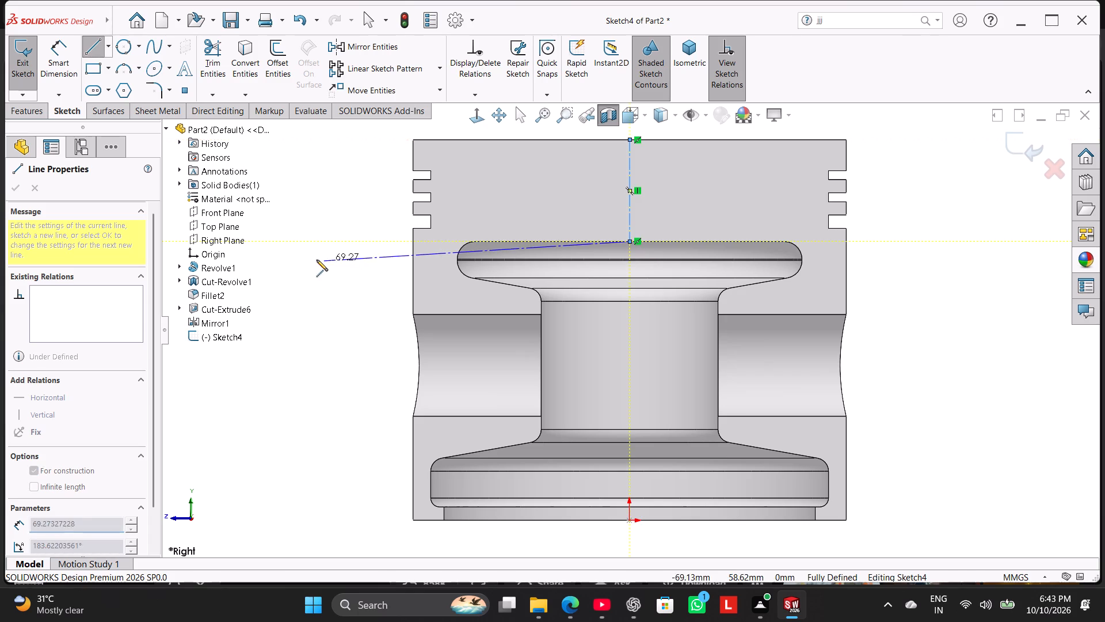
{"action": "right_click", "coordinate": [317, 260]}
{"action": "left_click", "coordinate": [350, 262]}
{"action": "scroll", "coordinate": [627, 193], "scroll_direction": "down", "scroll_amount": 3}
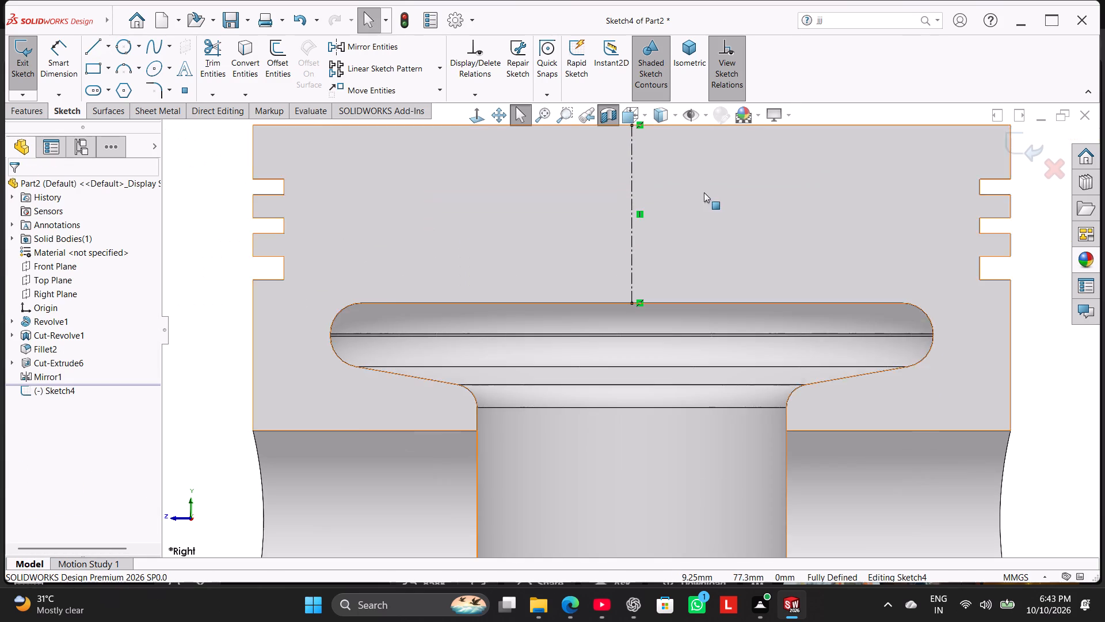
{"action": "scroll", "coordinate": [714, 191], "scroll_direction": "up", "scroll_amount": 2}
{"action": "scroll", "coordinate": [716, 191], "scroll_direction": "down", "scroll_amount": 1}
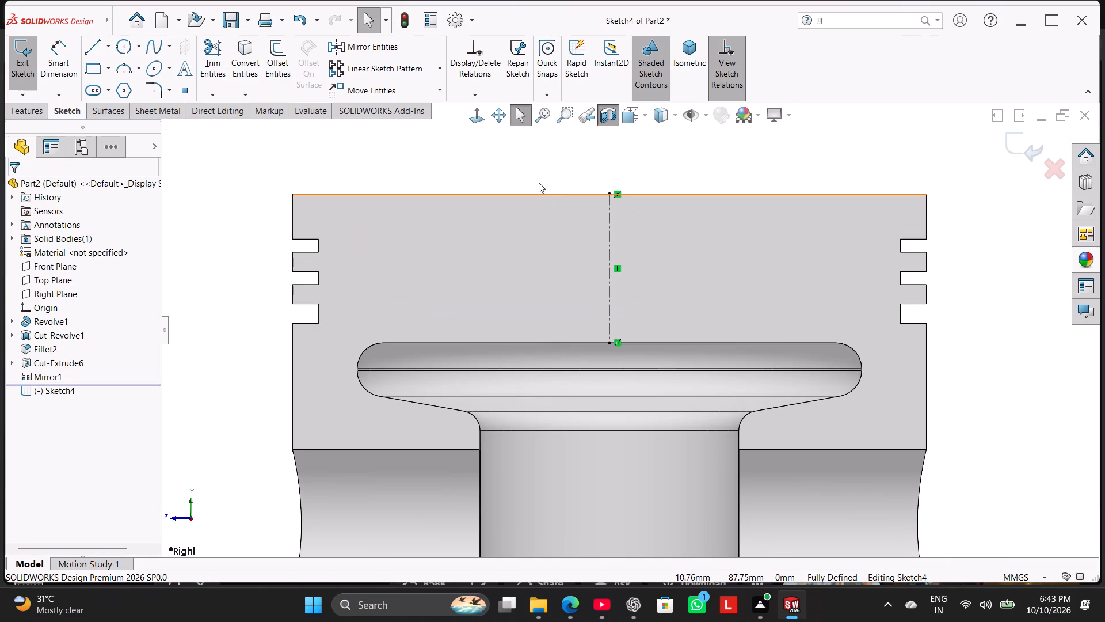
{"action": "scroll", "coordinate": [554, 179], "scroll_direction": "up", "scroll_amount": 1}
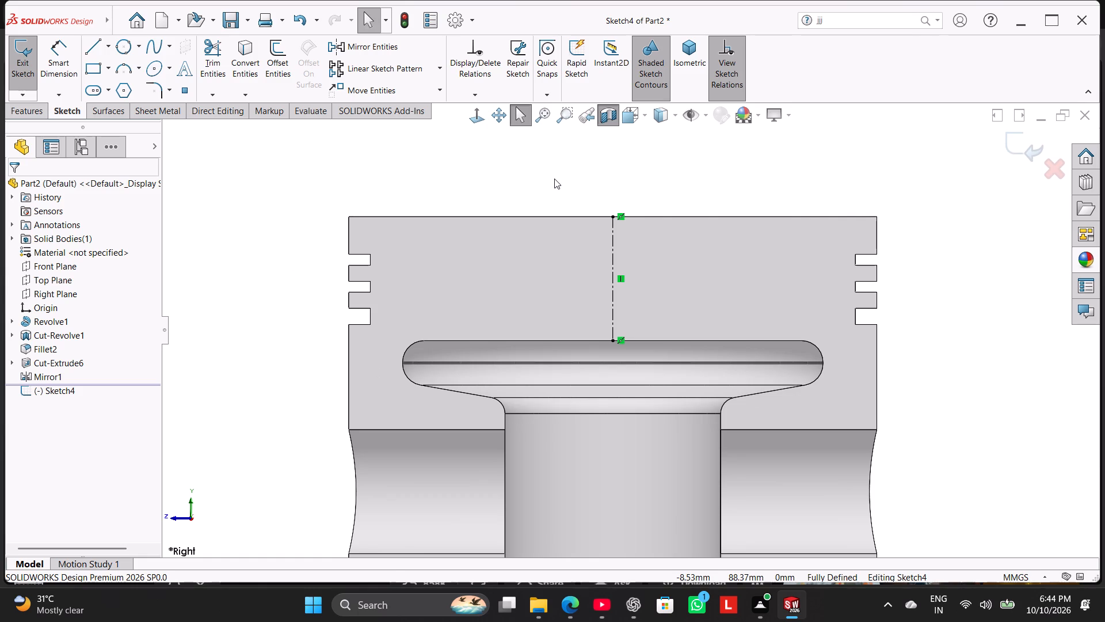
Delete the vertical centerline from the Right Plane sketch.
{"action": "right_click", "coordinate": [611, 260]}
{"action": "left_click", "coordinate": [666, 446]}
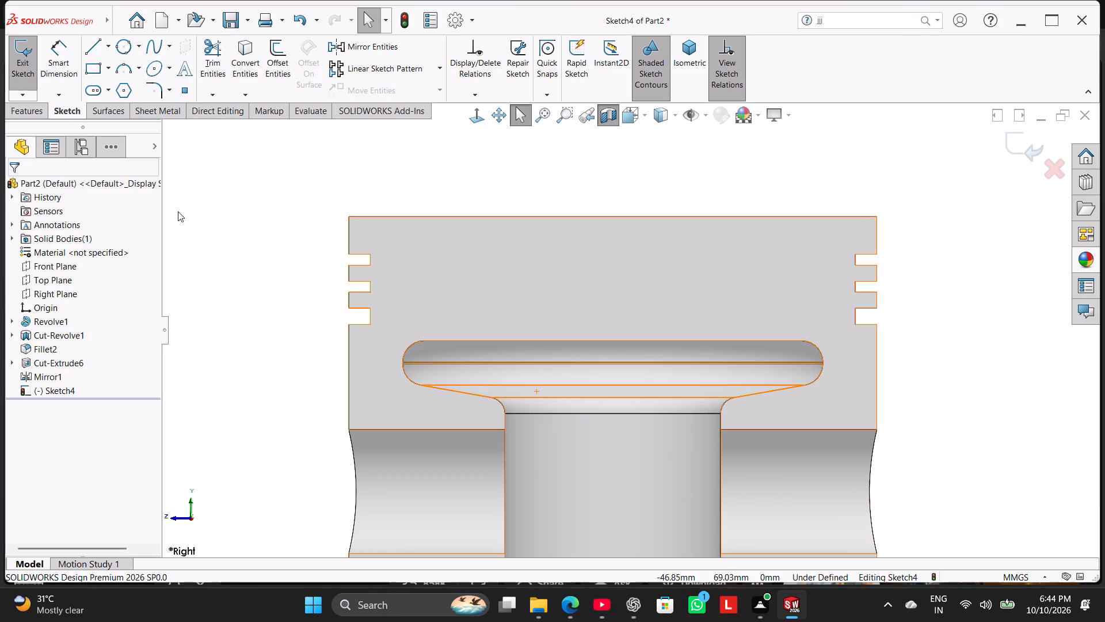
Turn off the section view and exit the empty Right Plane sketch.
{"action": "left_click", "coordinate": [606, 111]}
{"action": "middle_click_drag", "start_coordinate": [402, 157], "coordinate": [406, 181]}
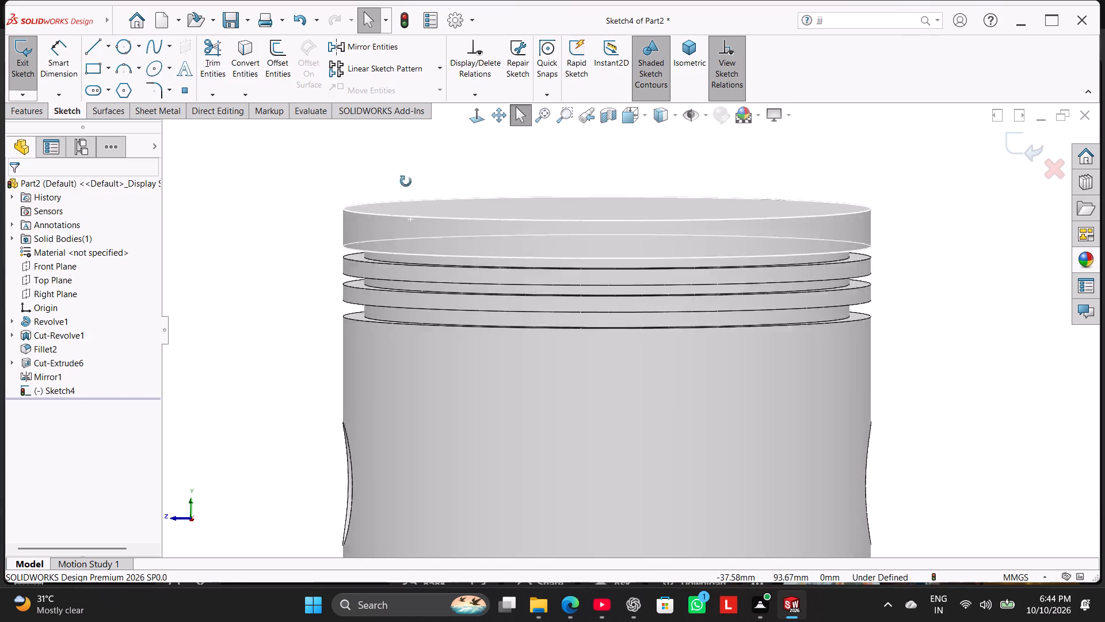
{"action": "middle_click_drag", "start_coordinate": [406, 181], "coordinate": [402, 271]}
{"action": "scroll", "coordinate": [476, 168], "scroll_direction": "up", "scroll_amount": 4}
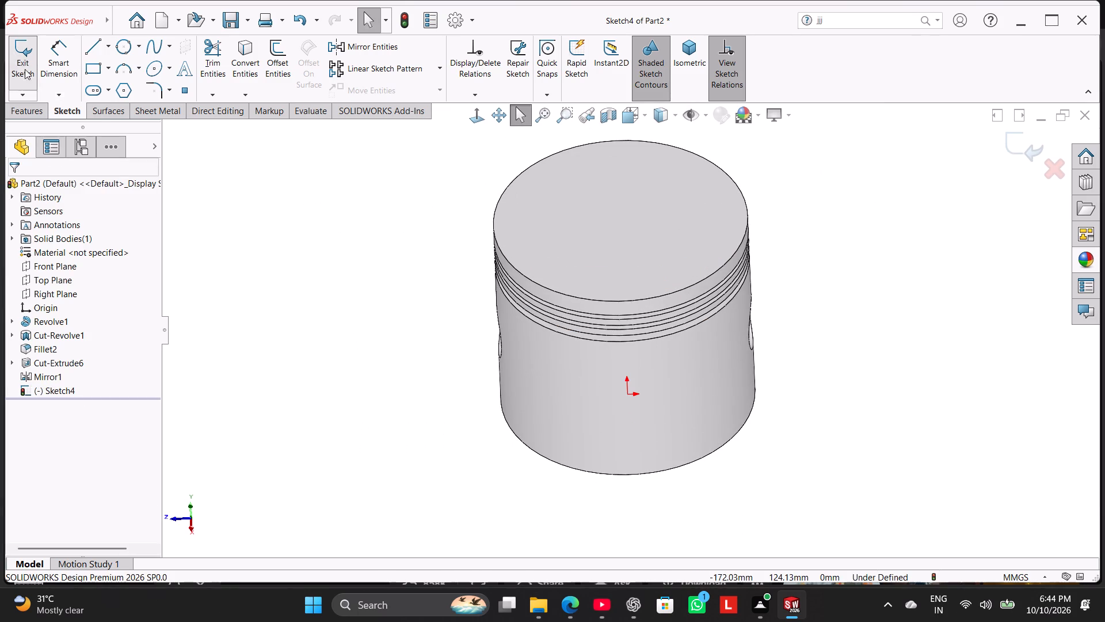
{"action": "left_click", "coordinate": [15, 59]}
Start a sketch on the piston crown's flat top face and draw a circle about 69 mm in diameter centred on the origin.
{"action": "right_click", "coordinate": [596, 222]}
{"action": "left_click", "coordinate": [625, 205]}
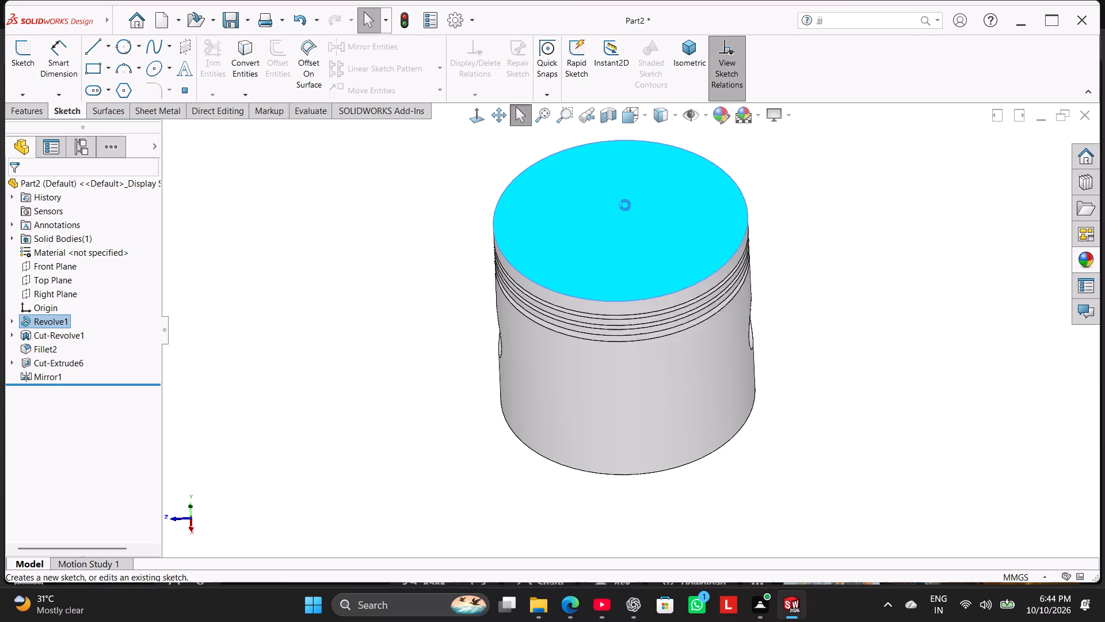
{"action": "left_click", "coordinate": [320, 255]}
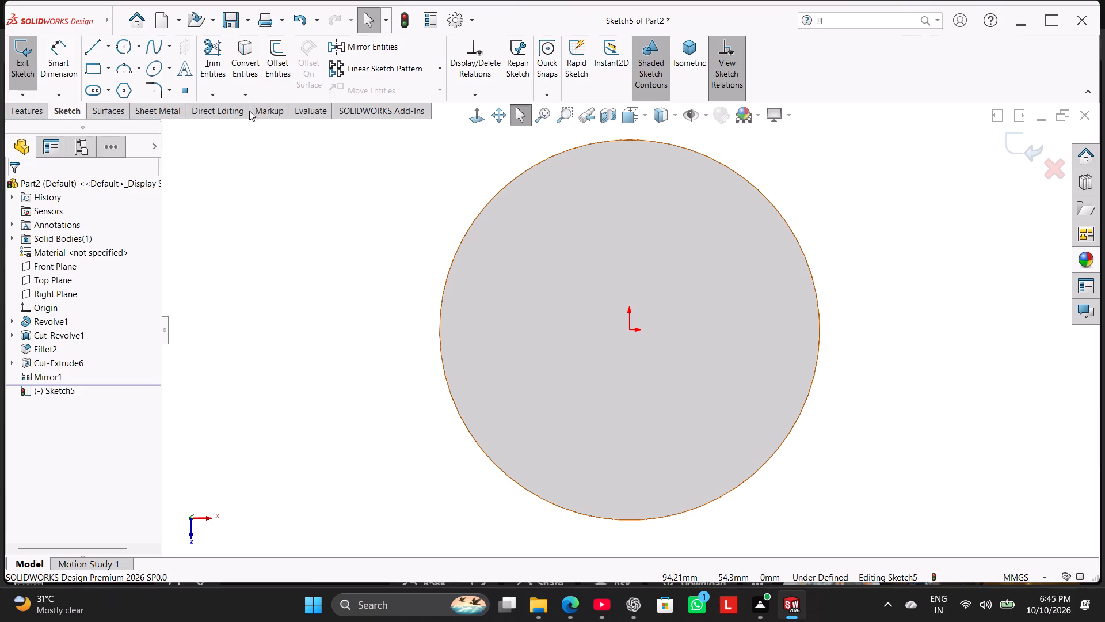
{"action": "left_click", "coordinate": [142, 40]}
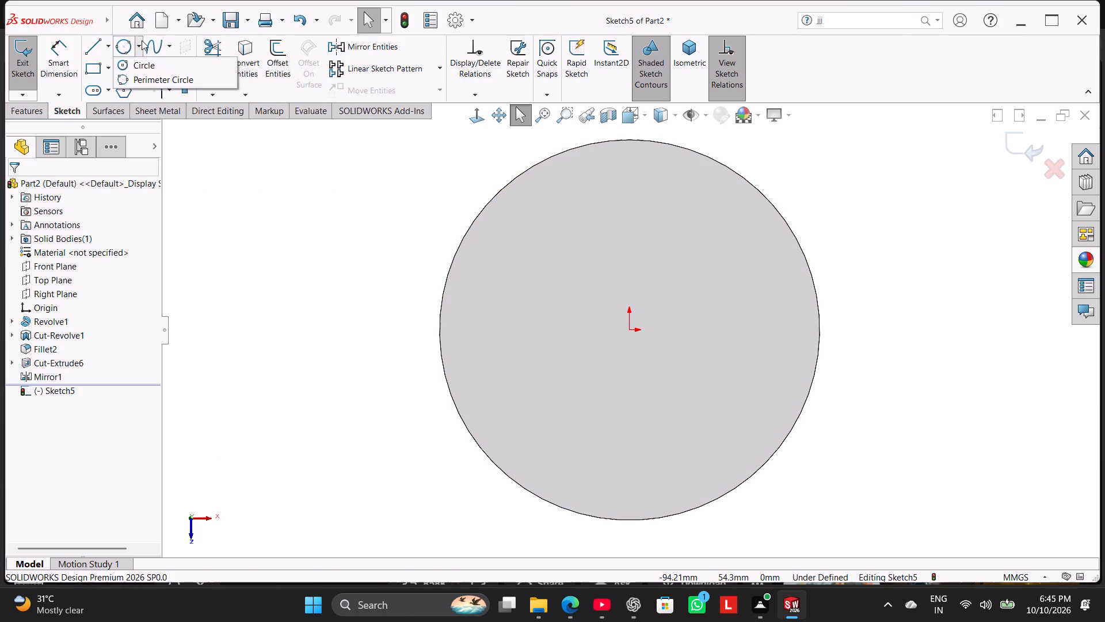
{"action": "left_click", "coordinate": [143, 63]}
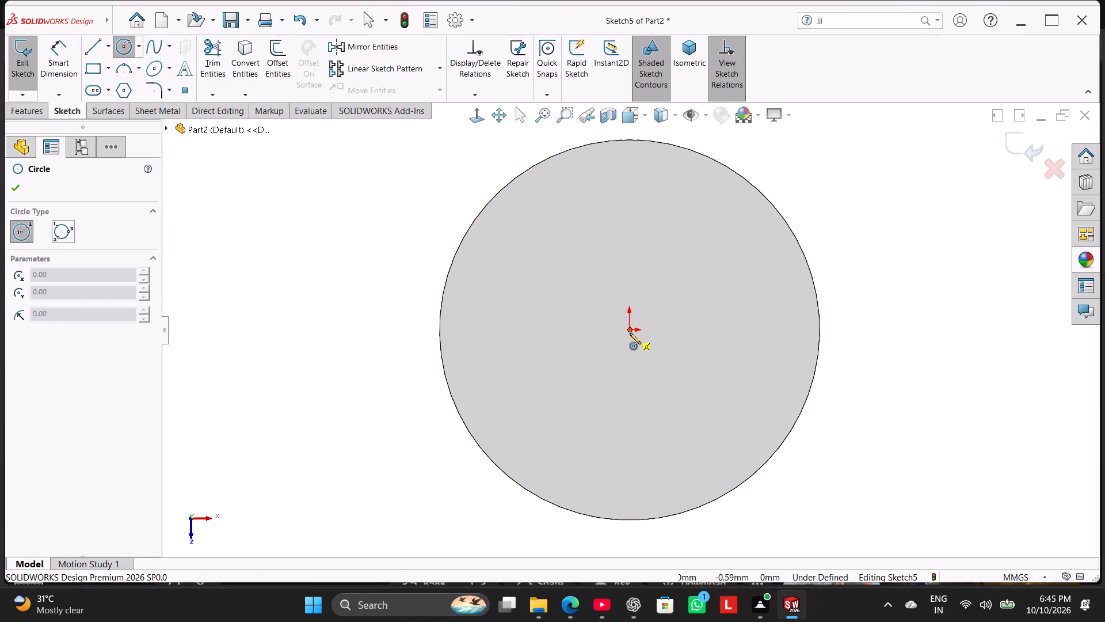
{"action": "left_click", "coordinate": [630, 333]}
{"action": "left_click", "coordinate": [707, 439]}
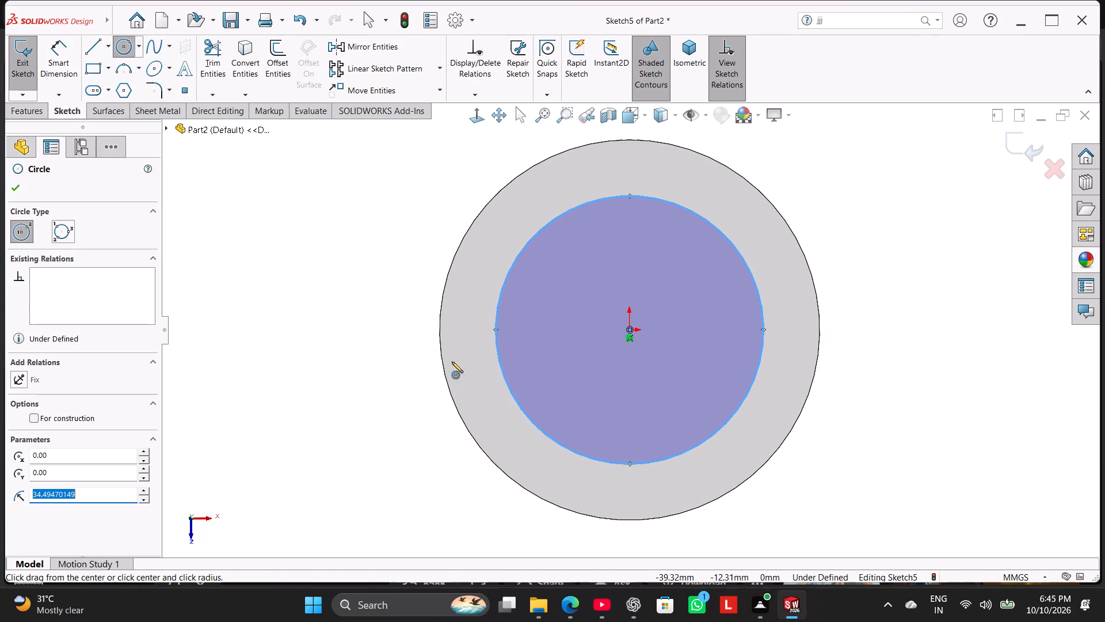
{"action": "right_click", "coordinate": [362, 297]}
{"action": "left_click", "coordinate": [394, 301]}
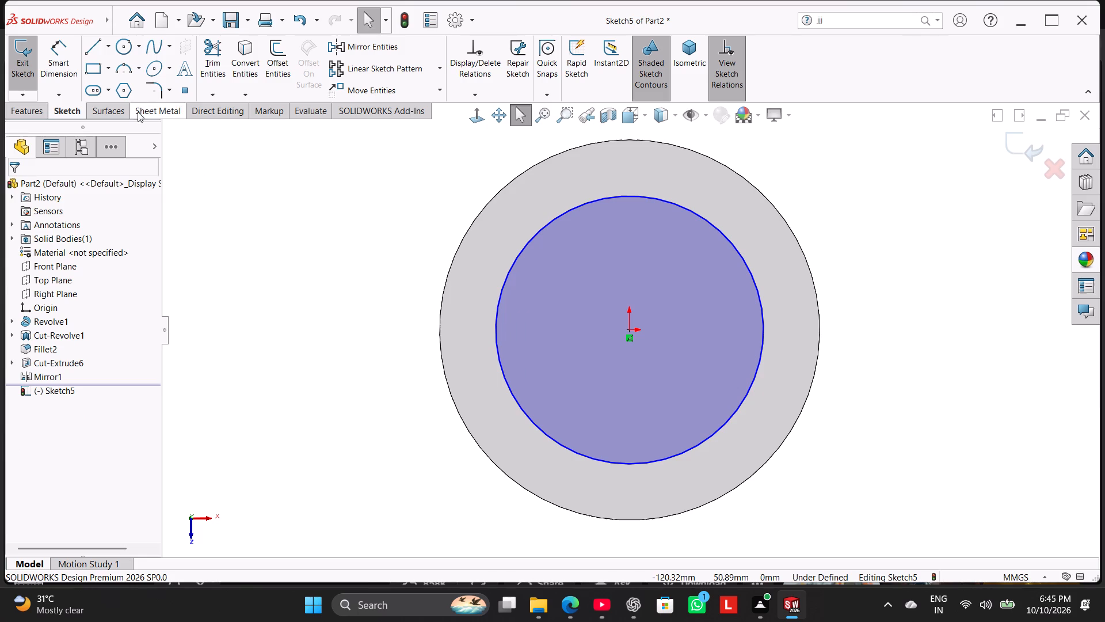
Dimension the crown circle's diameter to 74 mm.
{"action": "left_click", "coordinate": [60, 57]}
{"action": "left_click", "coordinate": [556, 218]}
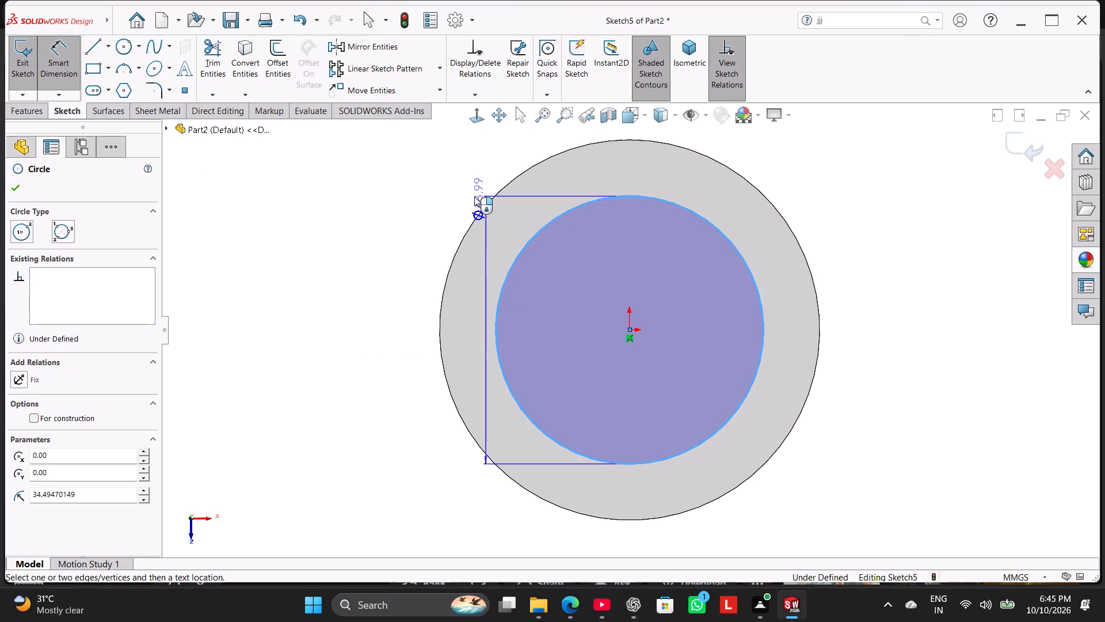
{"action": "left_click", "coordinate": [407, 189]}
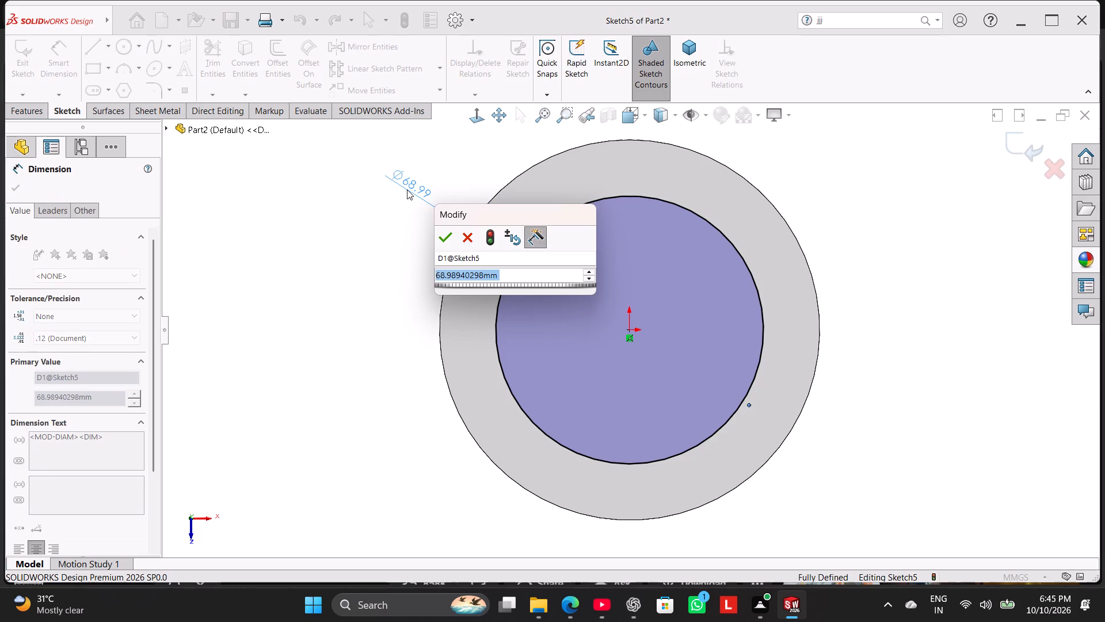
{"action": "type", "text": "74"}
{"action": "key", "text": "Return"}
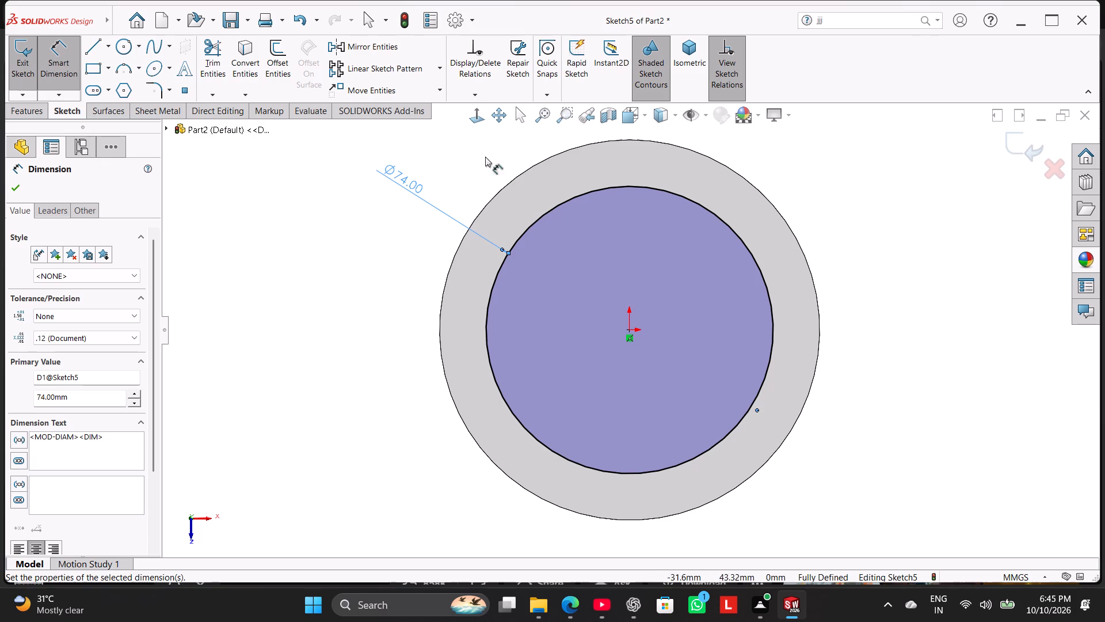
Draw a concentric circle about 46 mm in diameter inside the 74 mm circle and convert it to construction geometry.
{"action": "left_click", "coordinate": [119, 44]}
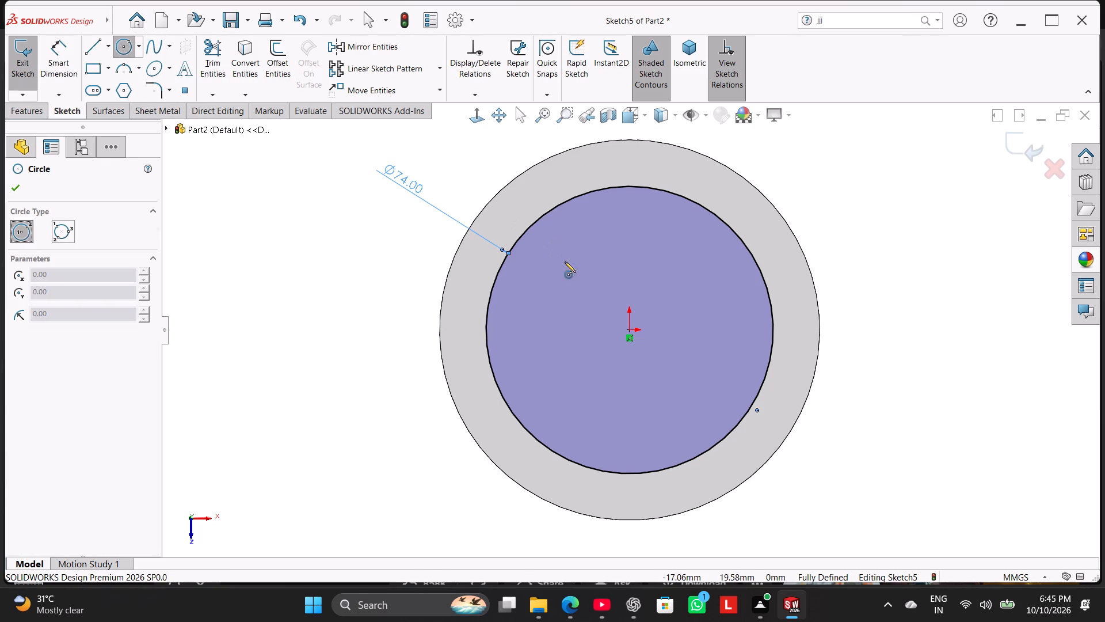
{"action": "left_click", "coordinate": [629, 331]}
{"action": "left_click", "coordinate": [671, 409]}
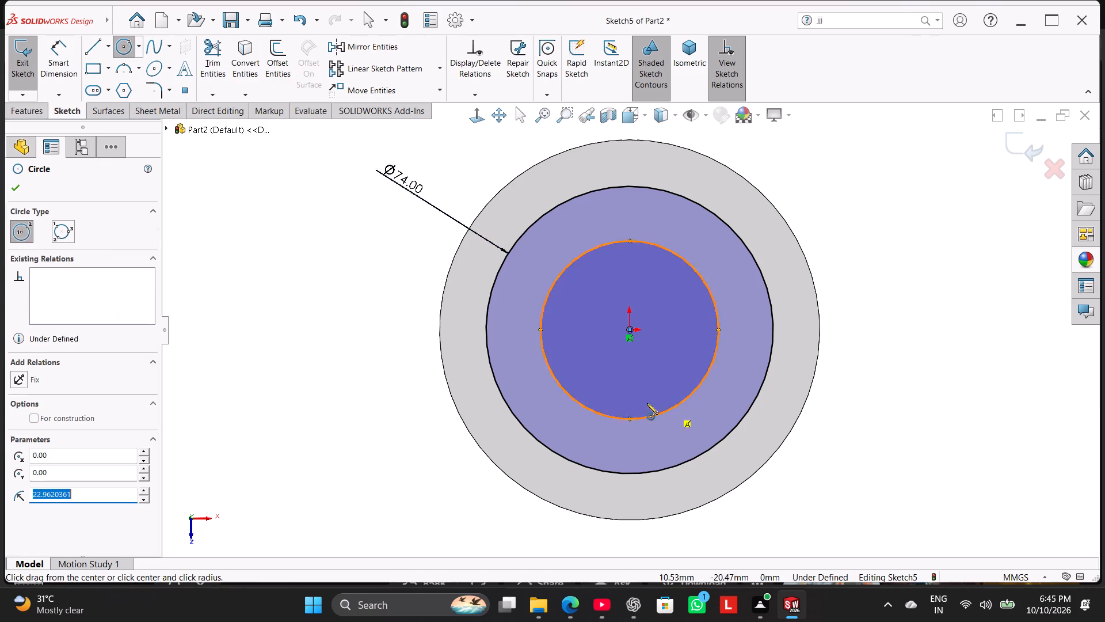
{"action": "right_click", "coordinate": [361, 318]}
{"action": "left_click", "coordinate": [388, 329]}
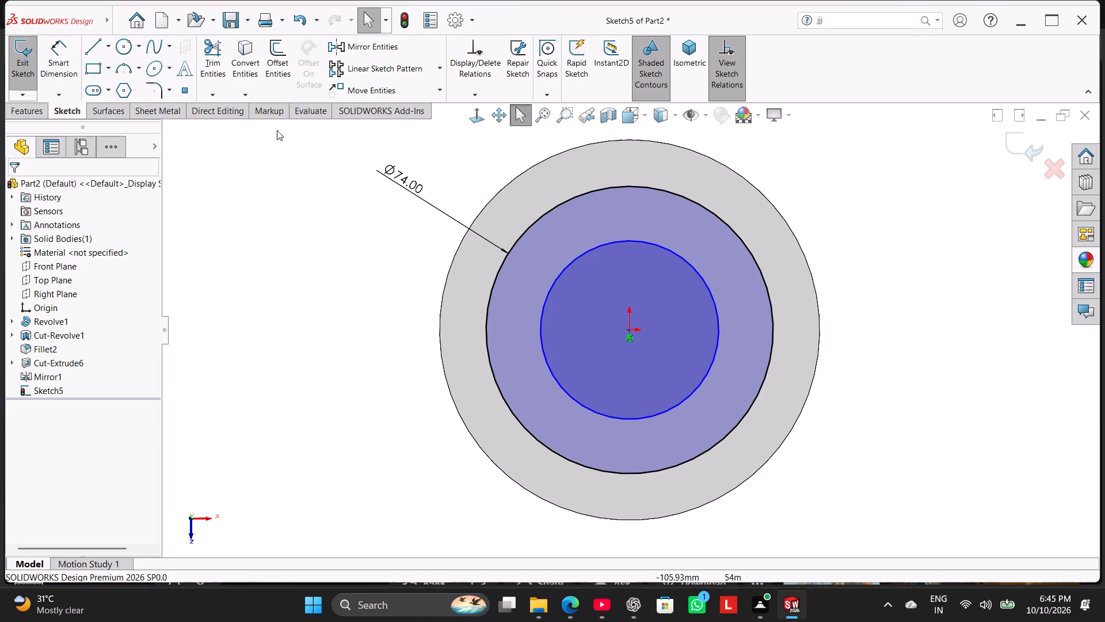
{"action": "right_click", "coordinate": [574, 257]}
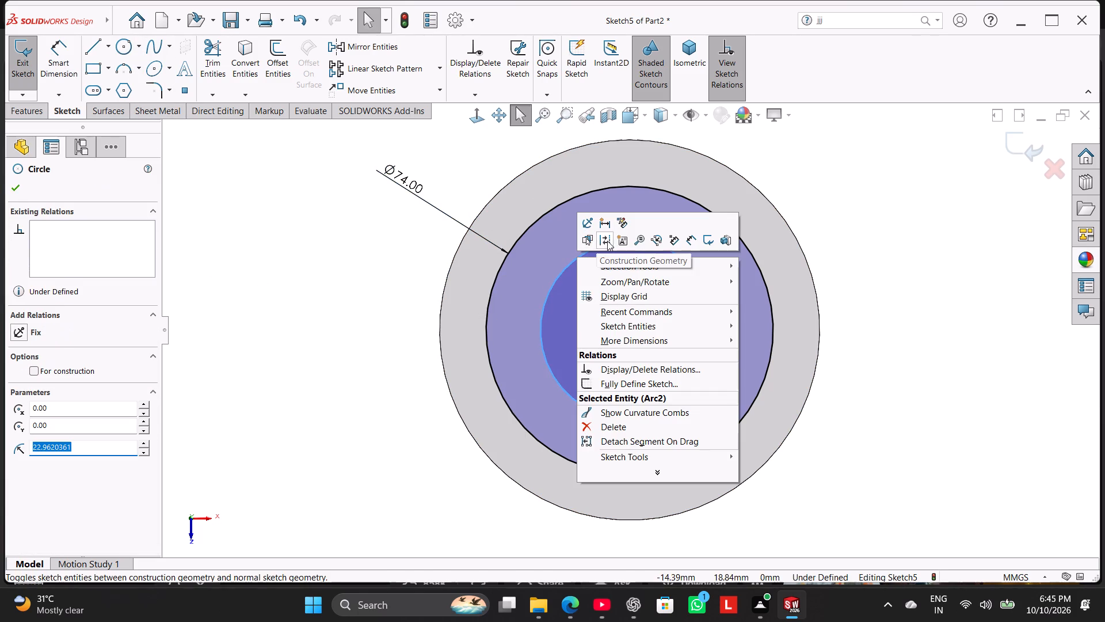
{"action": "left_click", "coordinate": [607, 241]}
Dimension the inner construction circle's diameter to 60 mm.
{"action": "left_click", "coordinate": [52, 67]}
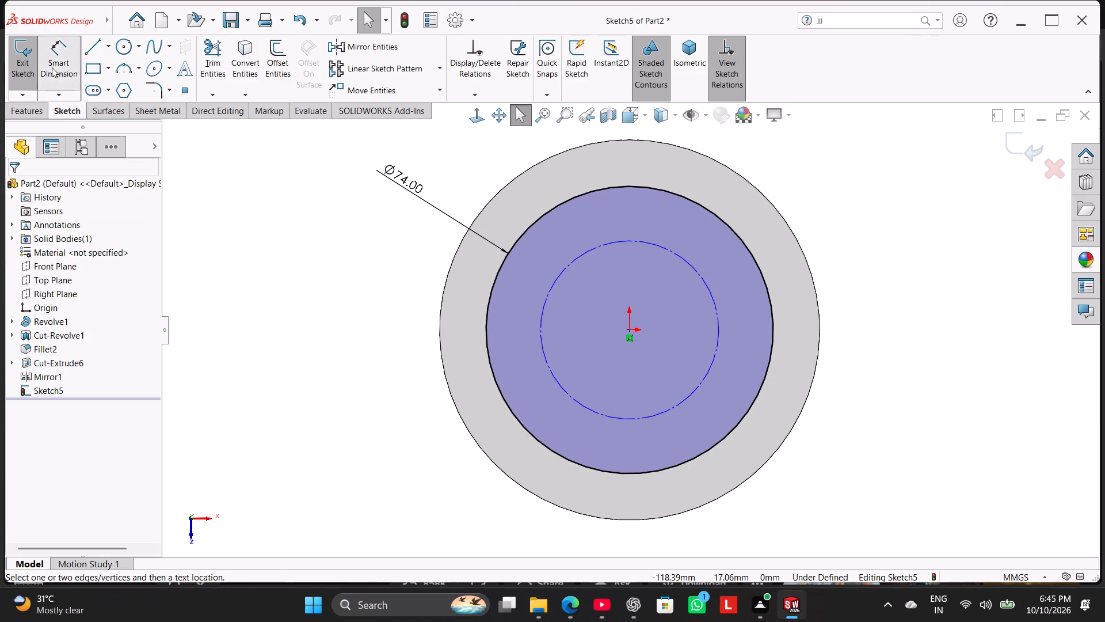
{"action": "left_click", "coordinate": [545, 359]}
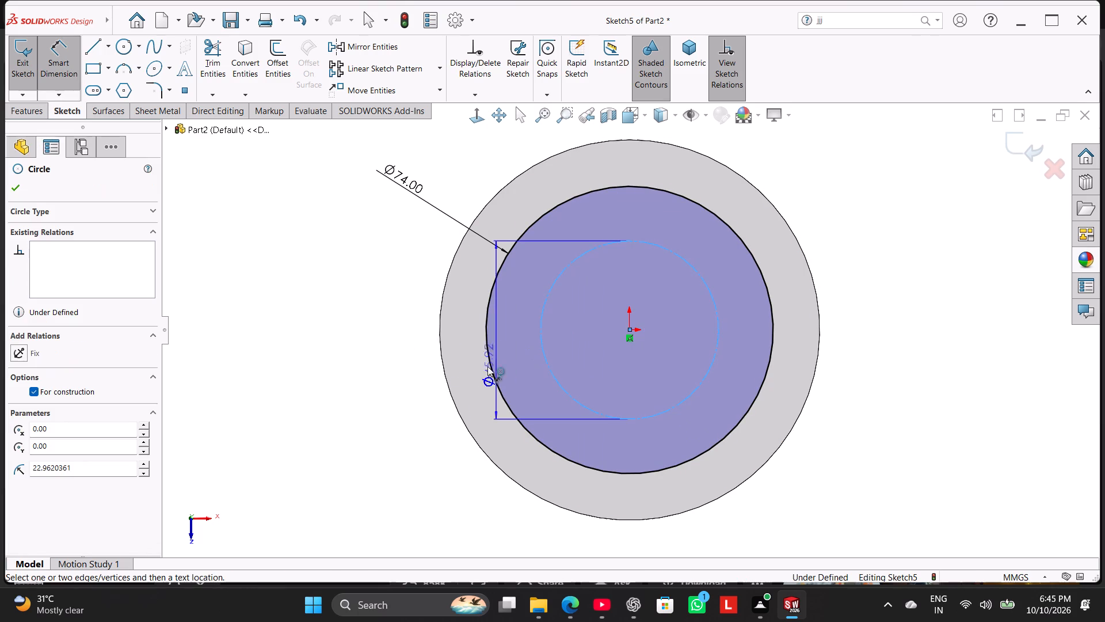
{"action": "left_click", "coordinate": [383, 433]}
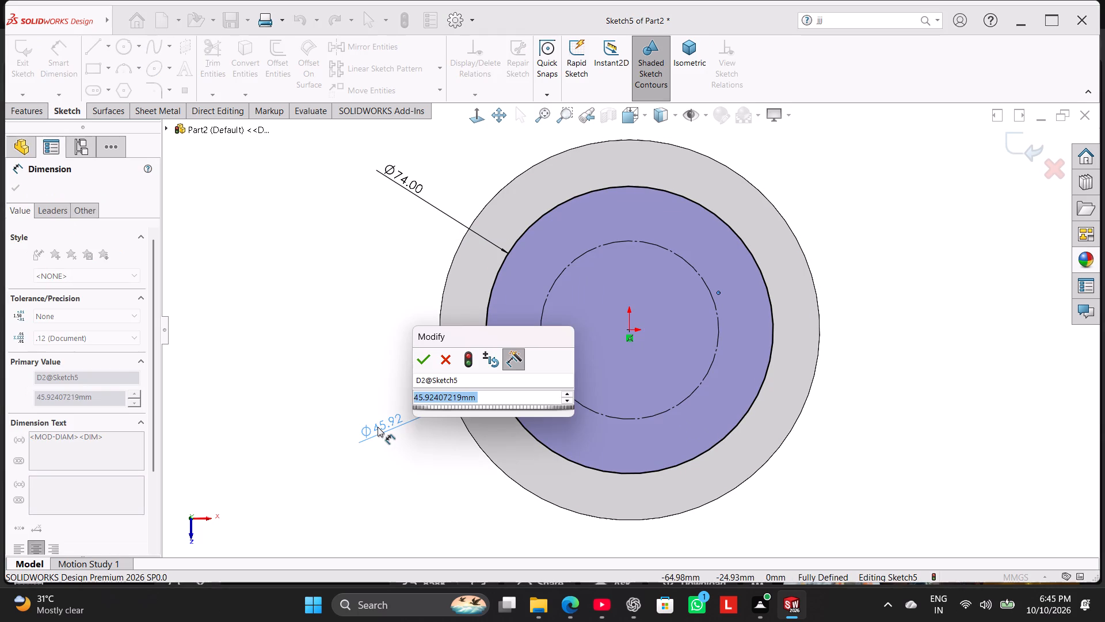
{"action": "type", "text": "60"}
{"action": "key", "text": "Return"}
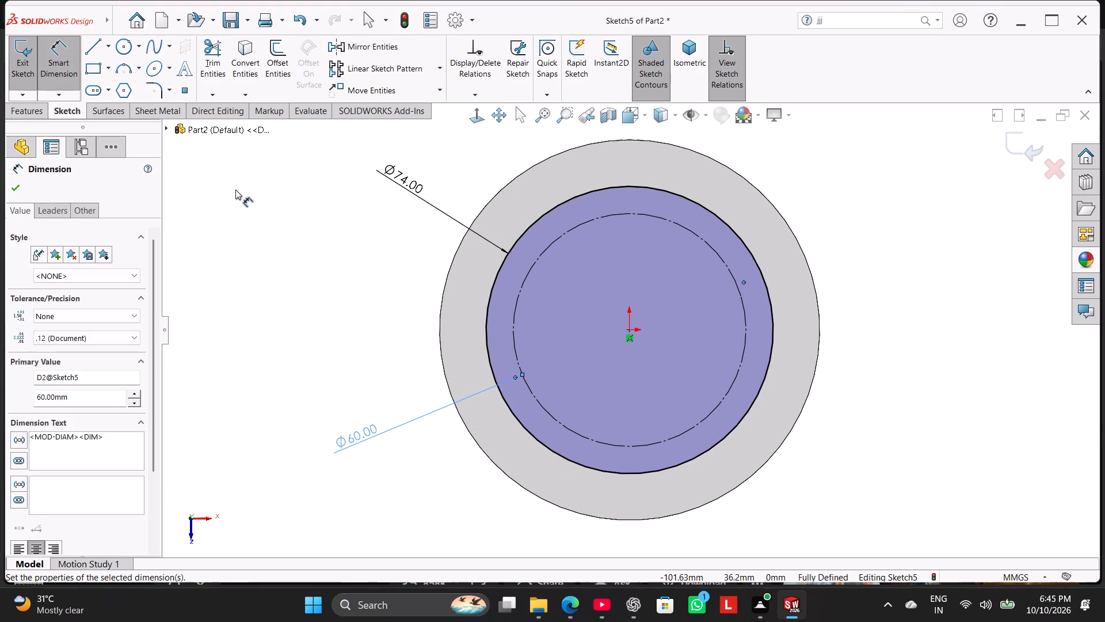
Change the construction circle's 60 mm dimension to display as a radius.
{"action": "left_click", "coordinate": [59, 204]}
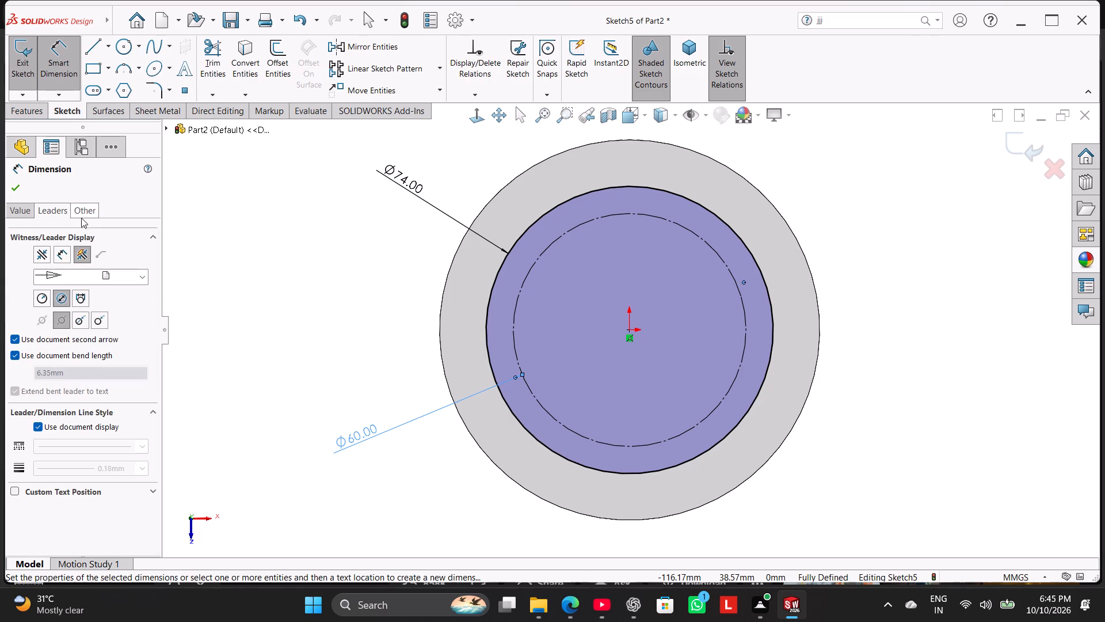
{"action": "left_click", "coordinate": [43, 298]}
{"action": "left_click", "coordinate": [19, 191]}
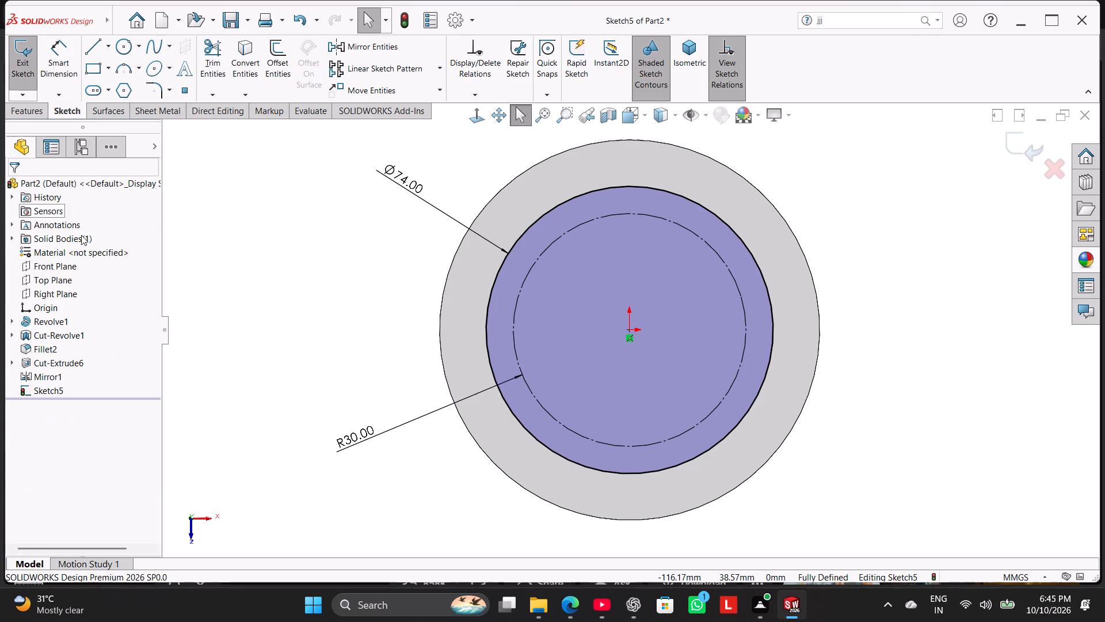
{"action": "left_click", "coordinate": [281, 286]}
Draw a centerline about 57 mm long from the origin diagonally up and left, past both sketched circles.
{"action": "left_click", "coordinate": [109, 48]}
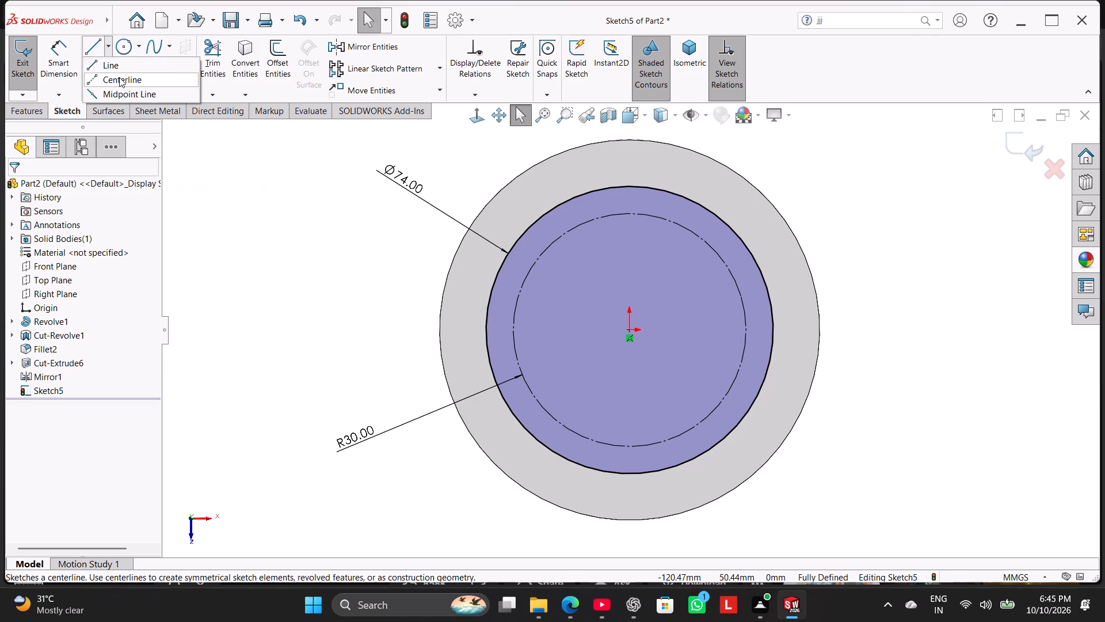
{"action": "left_click", "coordinate": [119, 77]}
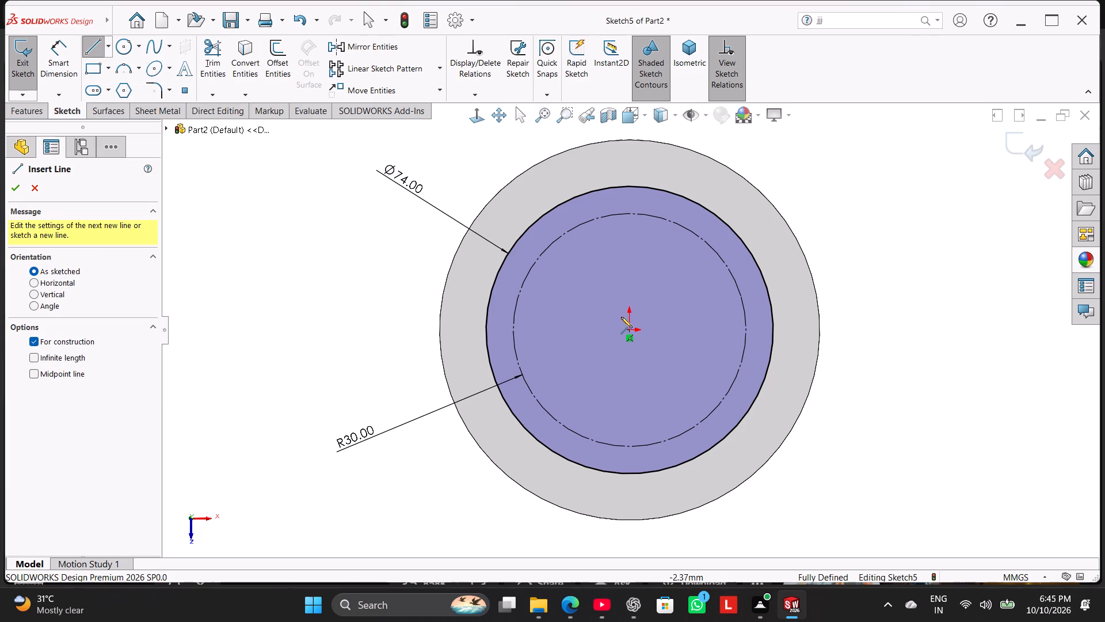
{"action": "left_click", "coordinate": [630, 330]}
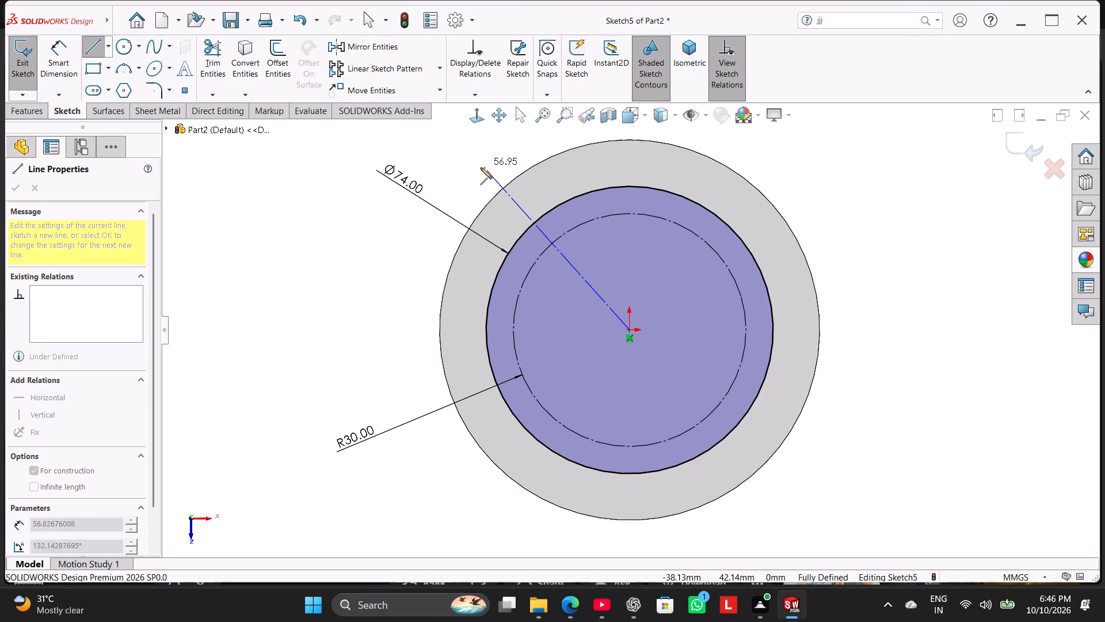
{"action": "left_click", "coordinate": [491, 157]}
{"action": "right_click", "coordinate": [470, 170]}
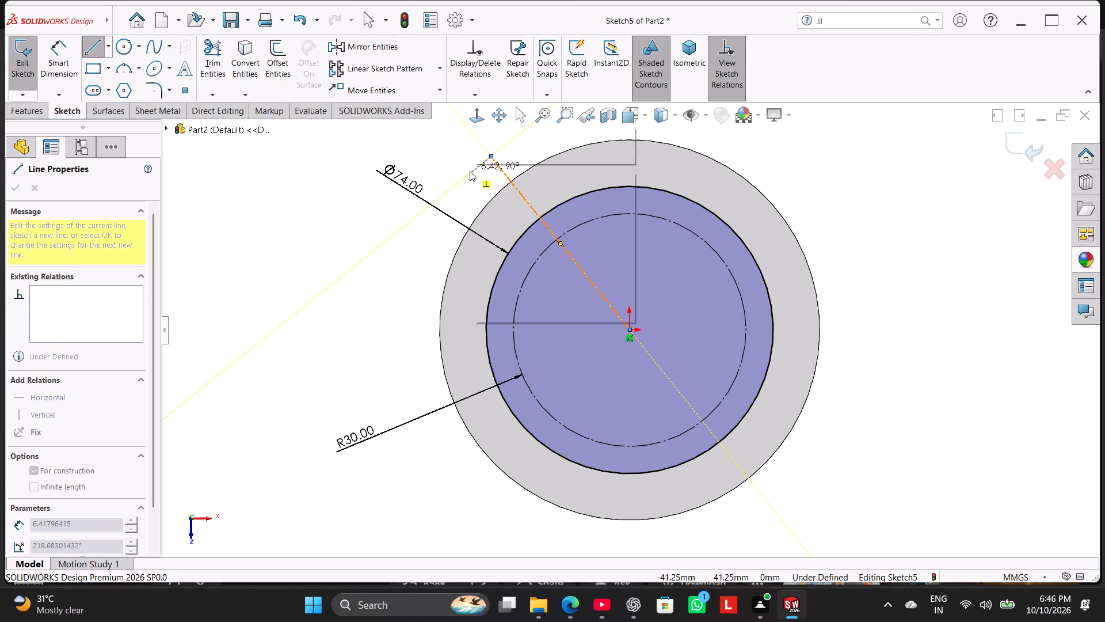
{"action": "left_click", "coordinate": [481, 173]}
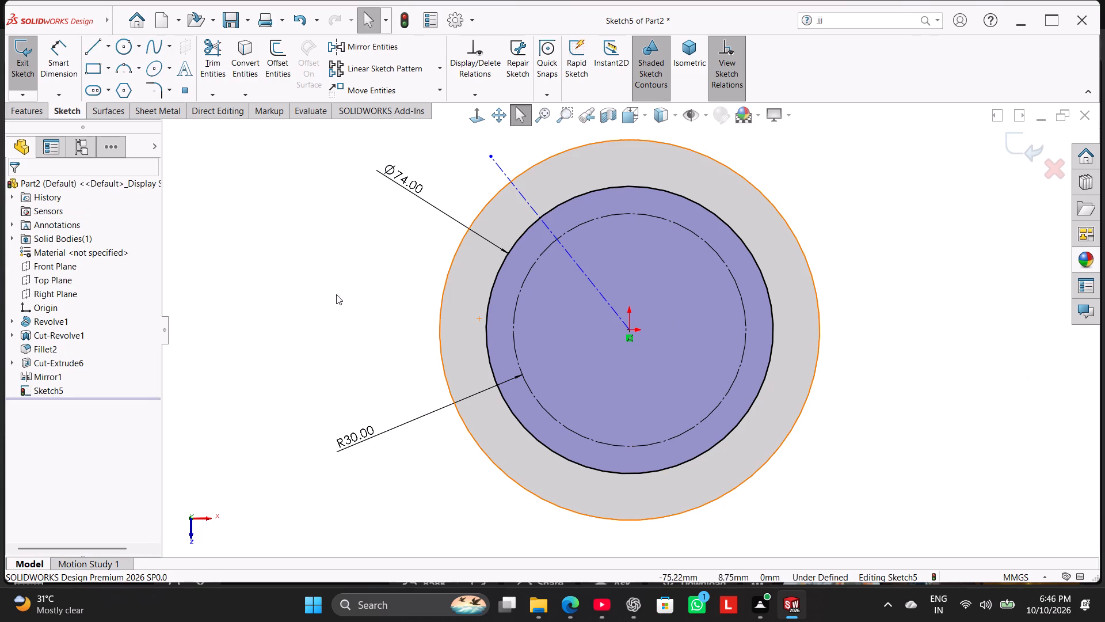
Dimension the centerline's angle from the horizontal through the origin to 45°.
{"action": "left_click", "coordinate": [53, 64]}
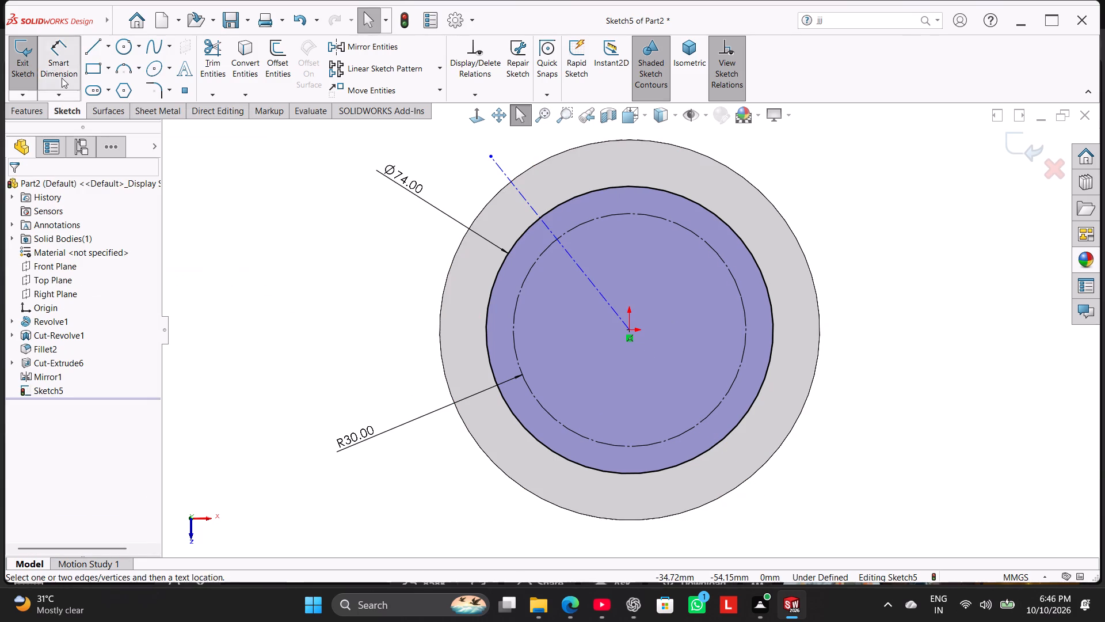
{"action": "left_click", "coordinate": [592, 285]}
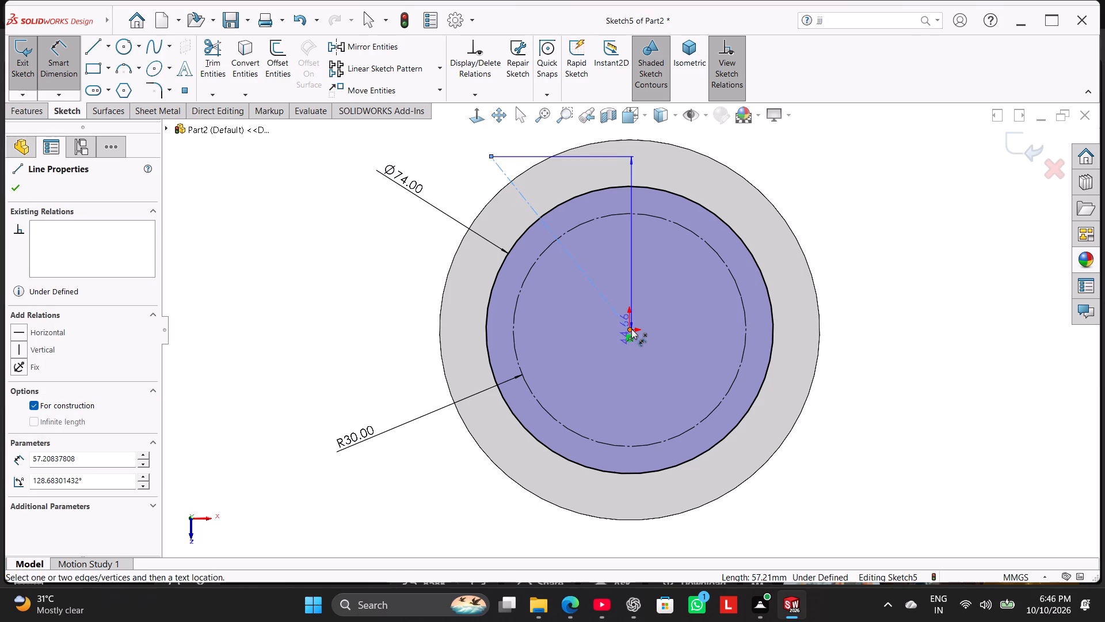
{"action": "left_click", "coordinate": [628, 329]}
{"action": "left_click", "coordinate": [600, 329]}
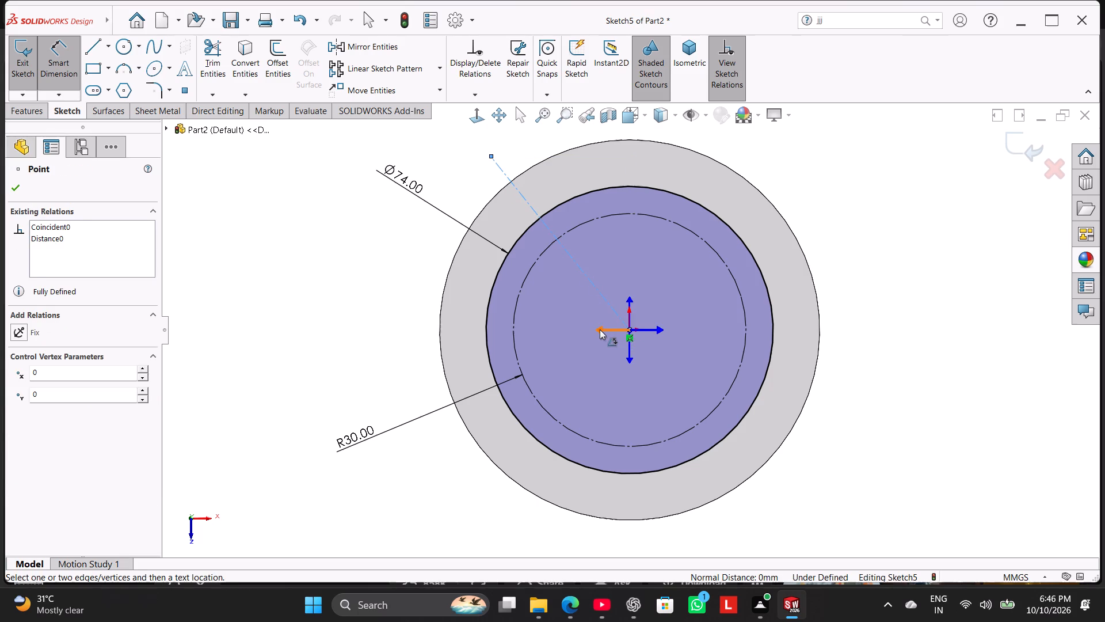
{"action": "left_click", "coordinate": [433, 229]}
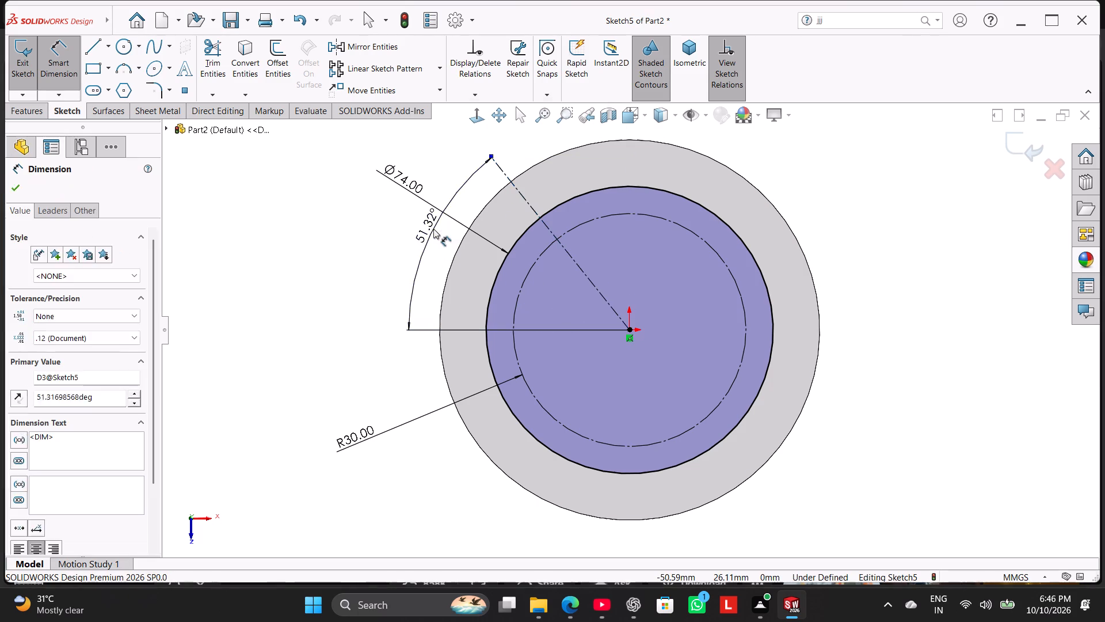
{"action": "type", "text": "45"}
{"action": "key", "text": "Return"}
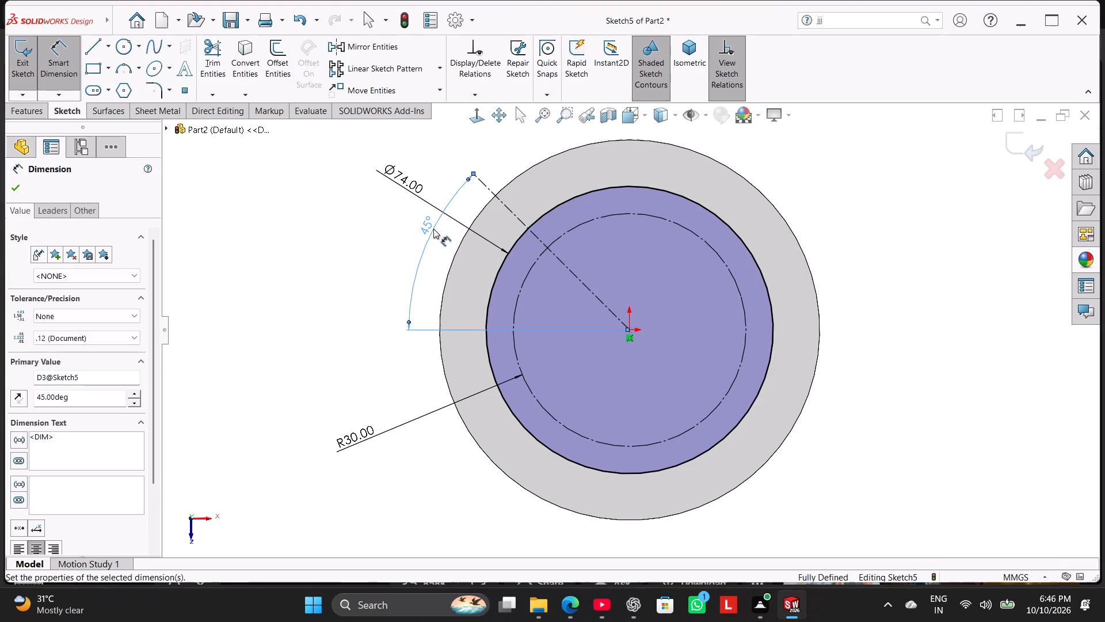
{"action": "right_click", "coordinate": [217, 258]}
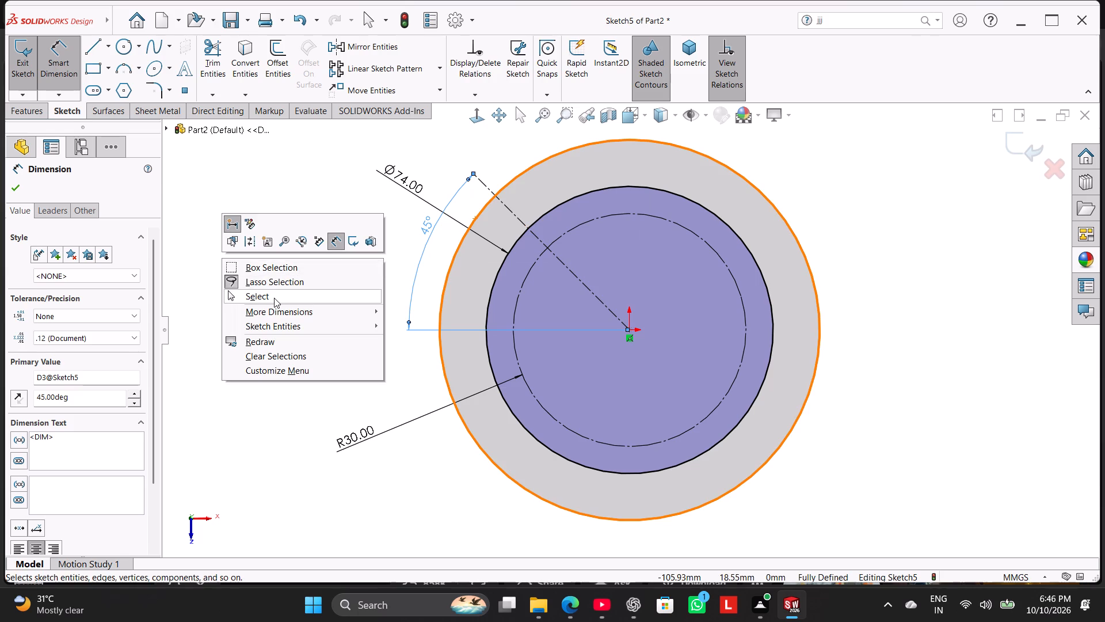
{"action": "left_click", "coordinate": [274, 298]}
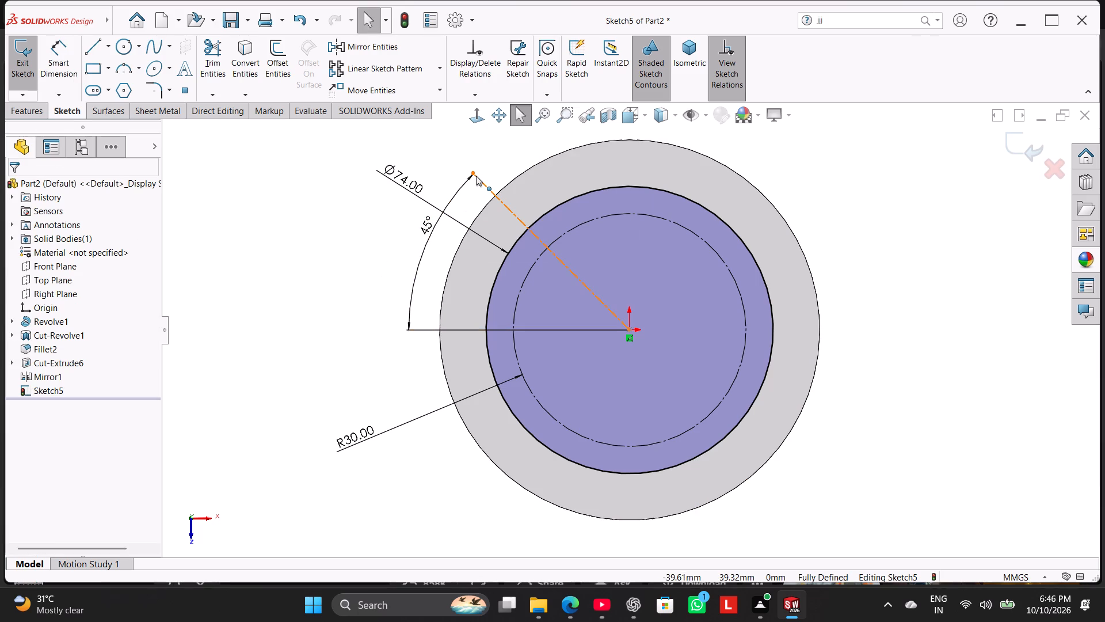
Shorten the 45° centerline so its outer endpoint is coincident with the R30 construction circle.
{"action": "left_click_drag", "start_coordinate": [471, 173], "coordinate": [549, 250]}
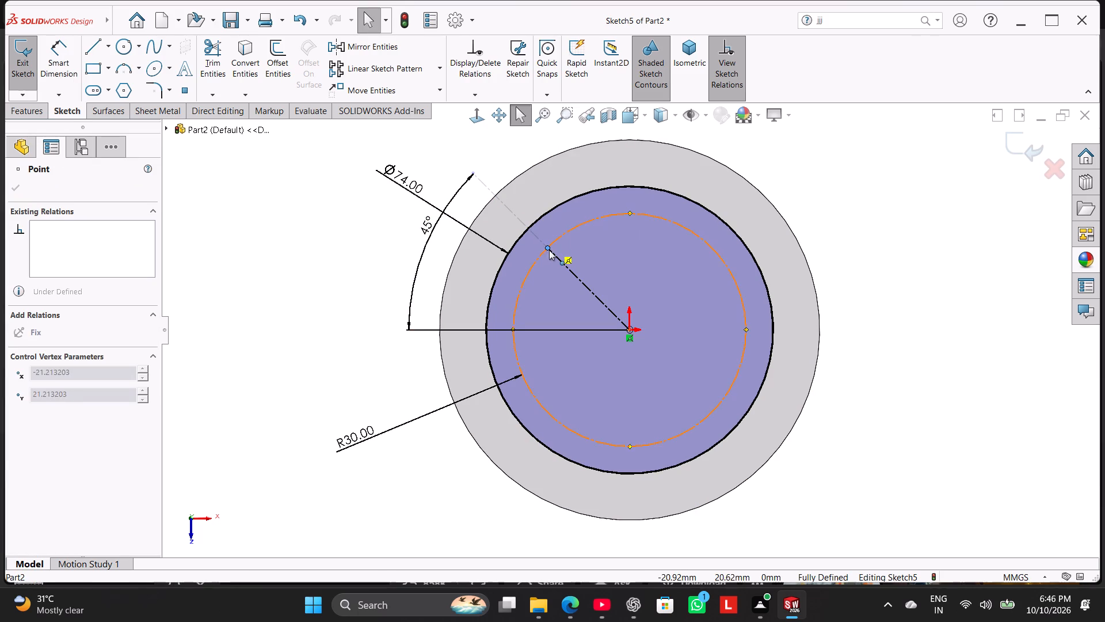
{"action": "left_click_drag", "start_coordinate": [549, 250], "coordinate": [535, 252]}
{"action": "scroll", "coordinate": [559, 238], "scroll_direction": "down", "scroll_amount": 5}
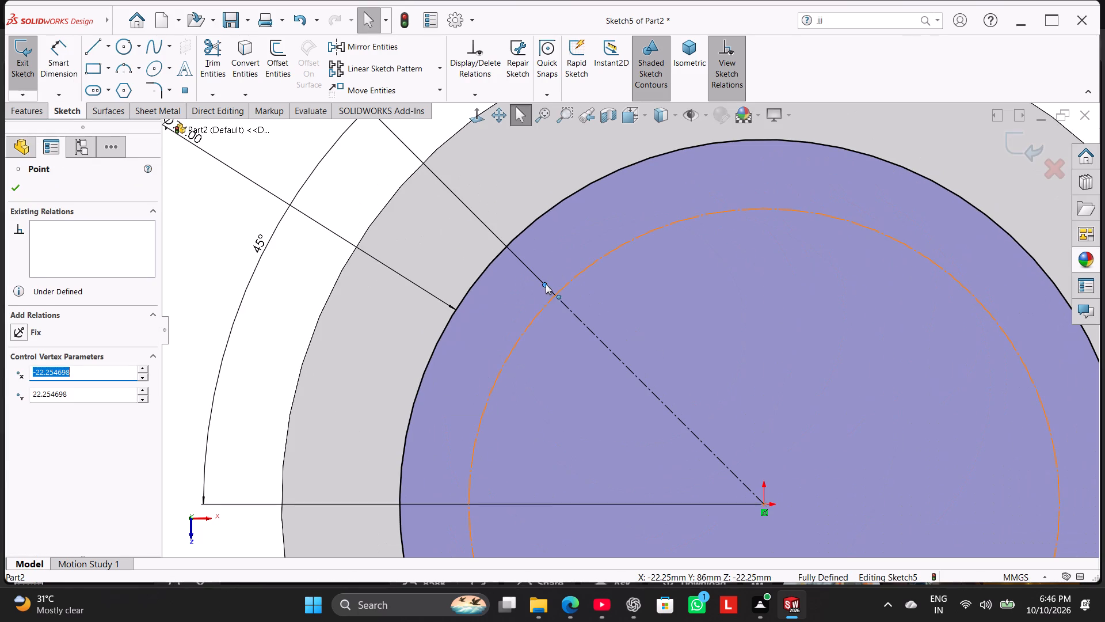
{"action": "left_click_drag", "start_coordinate": [543, 284], "coordinate": [555, 296]}
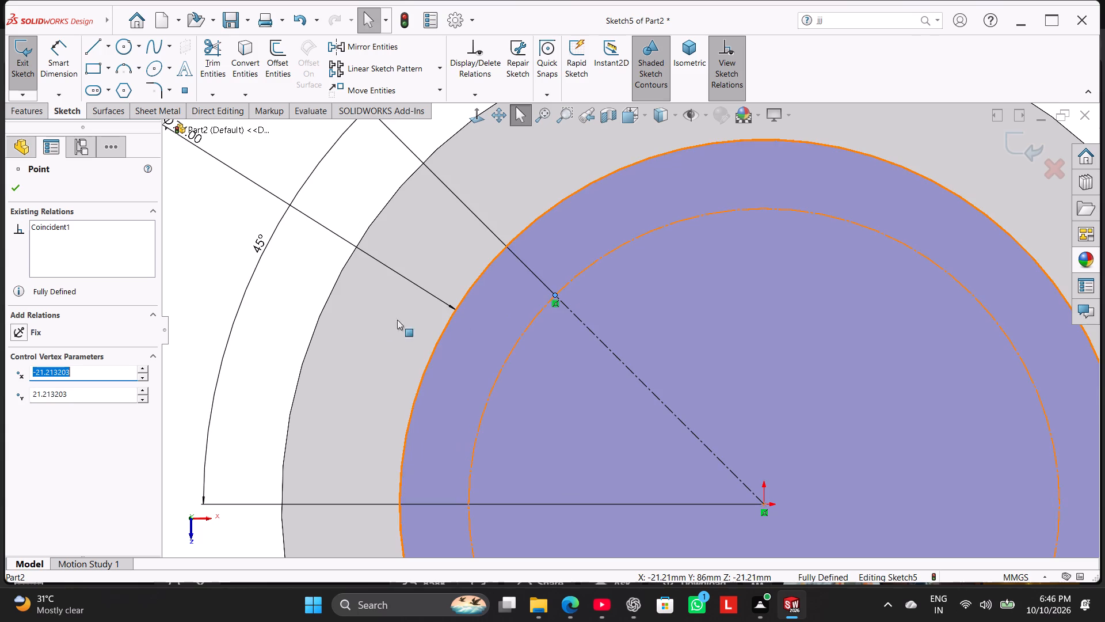
Draw a circle about 15 mm in diameter centred on the centerline's endpoint on the R30 construction circle.
{"action": "scroll", "coordinate": [371, 295], "scroll_direction": "up", "scroll_amount": 2}
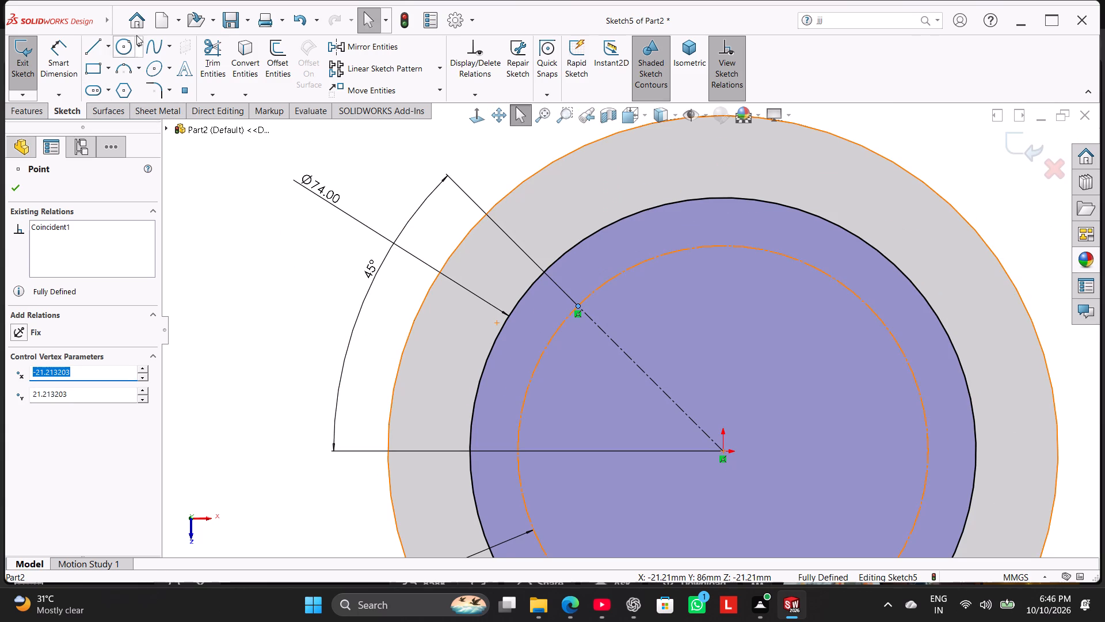
{"action": "left_click", "coordinate": [122, 45]}
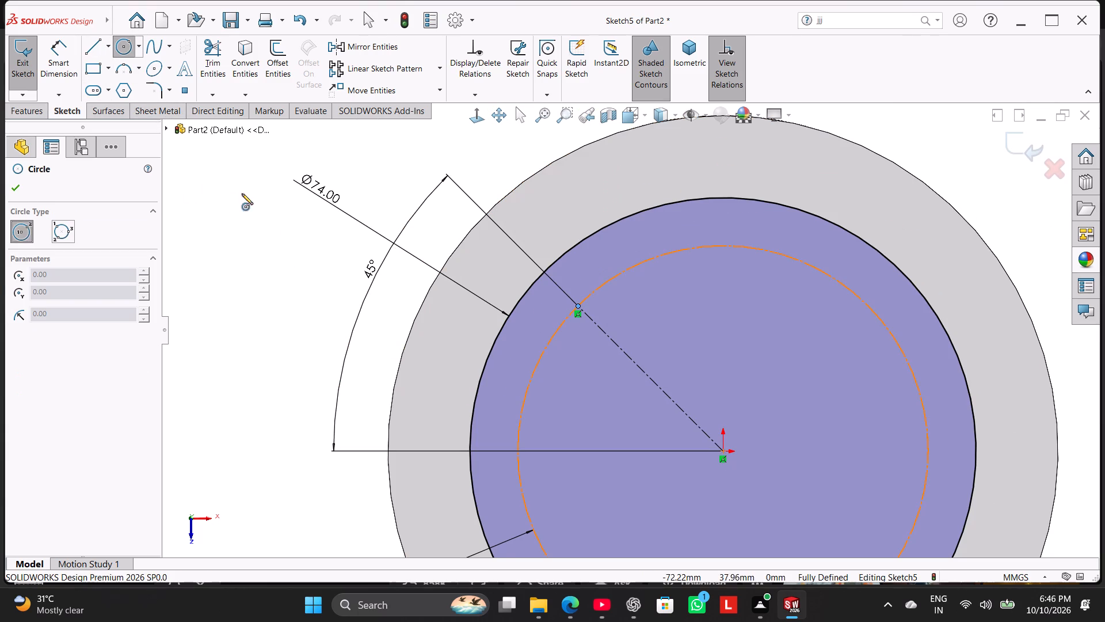
{"action": "scroll", "coordinate": [595, 342], "scroll_direction": "down", "scroll_amount": 4}
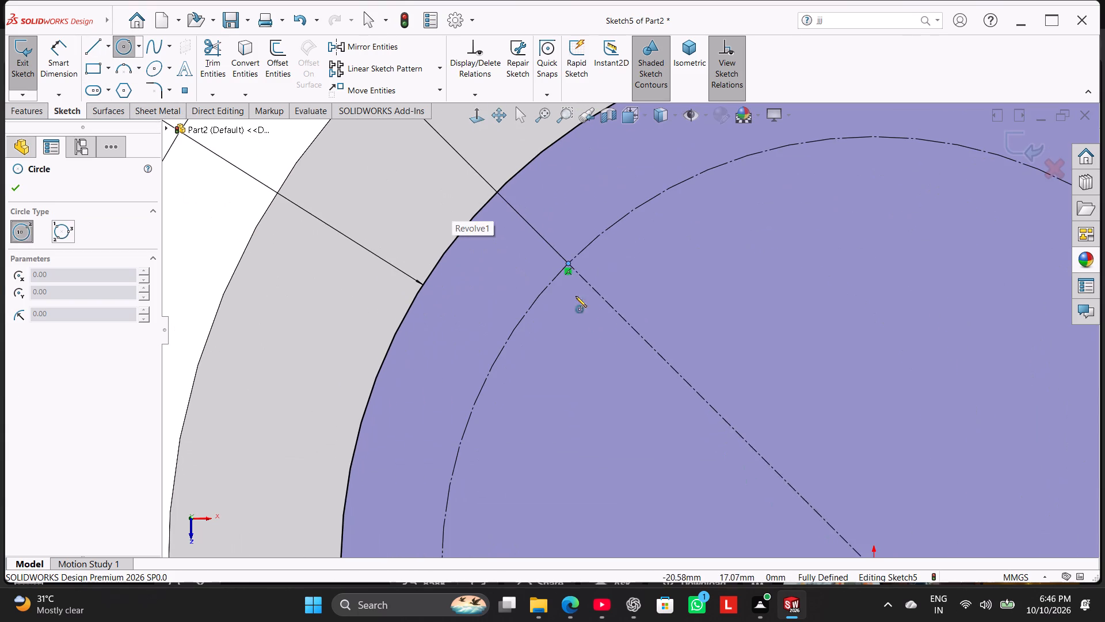
{"action": "left_click", "coordinate": [567, 263]}
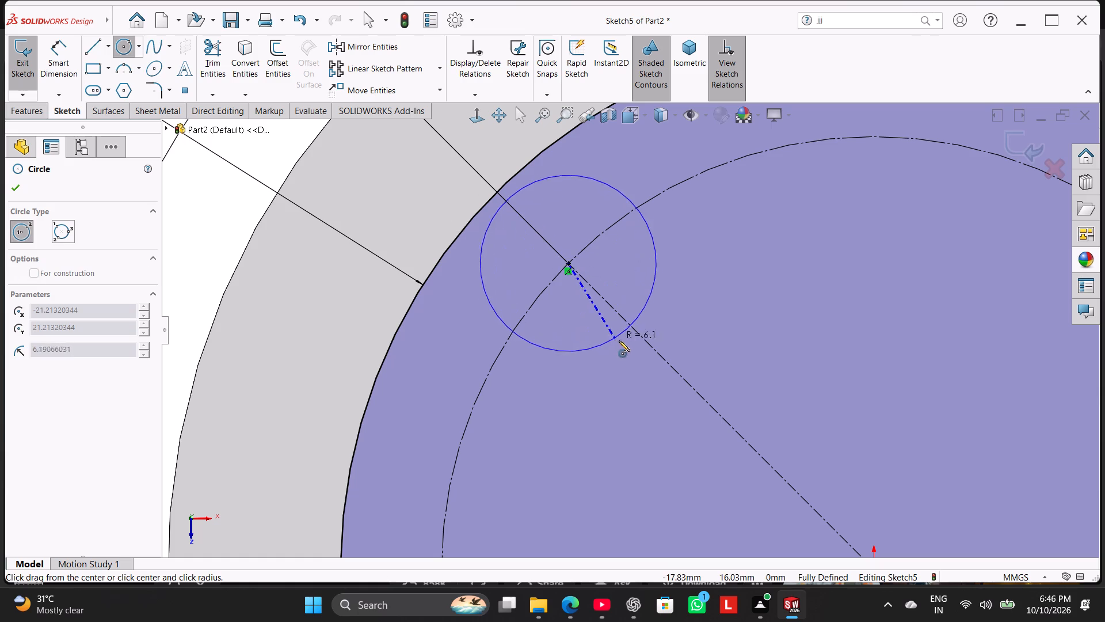
{"action": "left_click", "coordinate": [618, 358]}
{"action": "right_click", "coordinate": [715, 266]}
{"action": "left_click", "coordinate": [734, 278]}
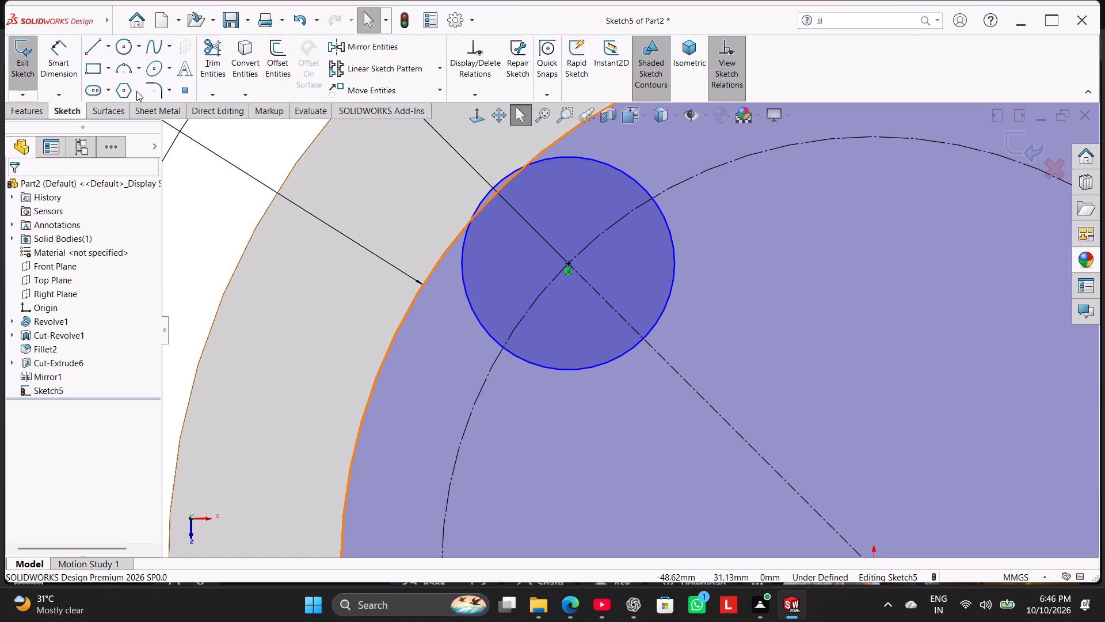
Dimension the small circle's diameter to 30 mm and move the dimension text clear of the 74 mm dimension.
{"action": "left_click", "coordinate": [71, 48]}
{"action": "scroll", "coordinate": [440, 150], "scroll_direction": "up", "scroll_amount": 3}
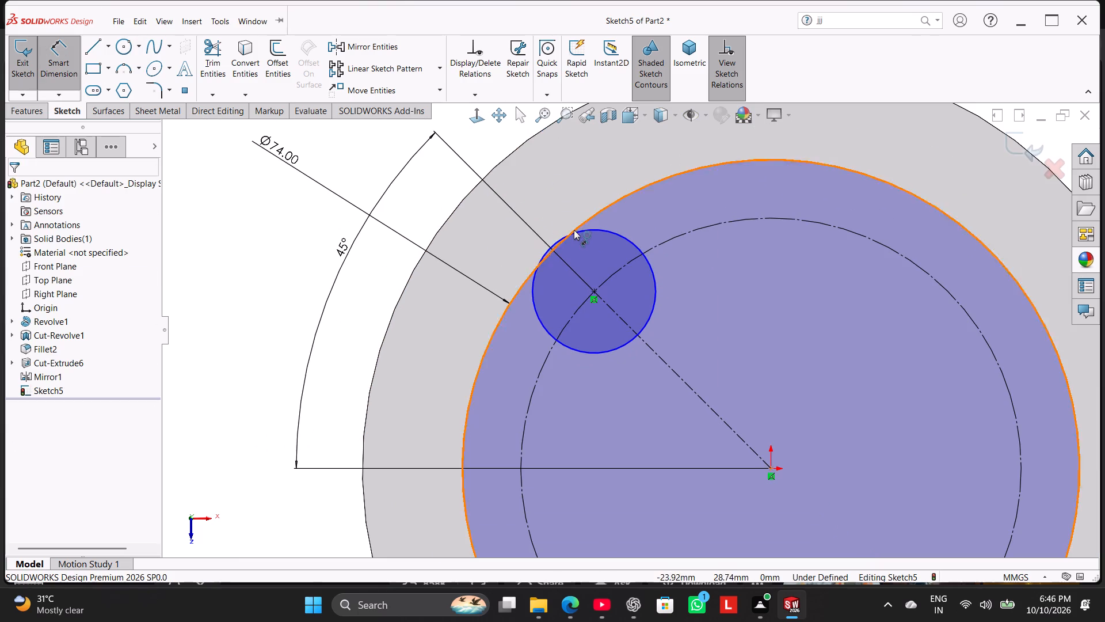
{"action": "left_click", "coordinate": [581, 234]}
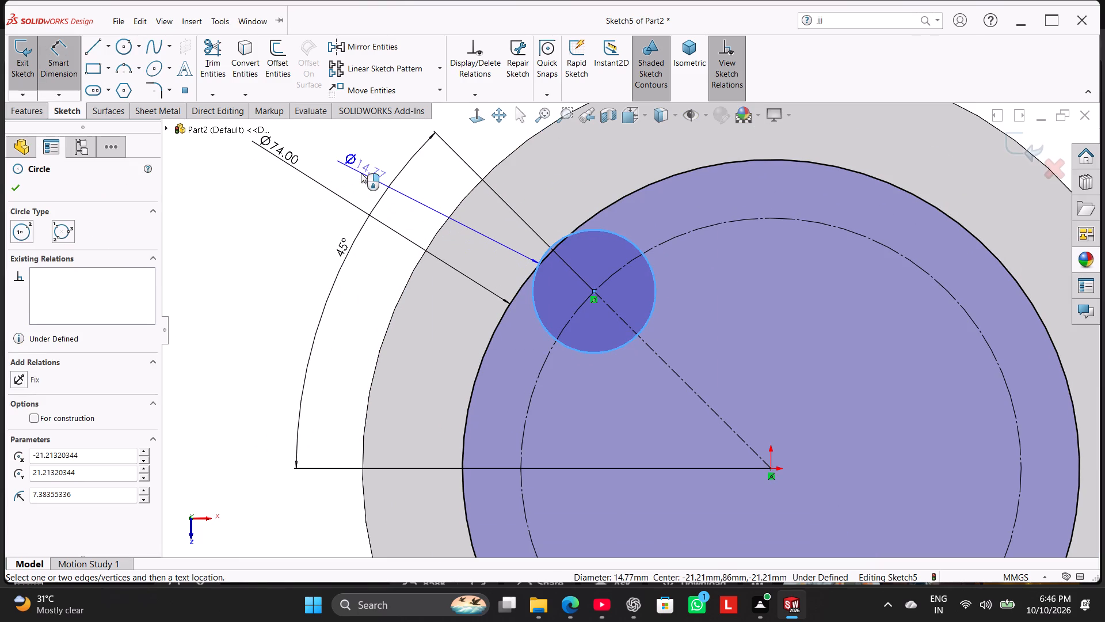
{"action": "left_click", "coordinate": [361, 173]}
{"action": "type", "text": "30"}
{"action": "key", "text": "Return"}
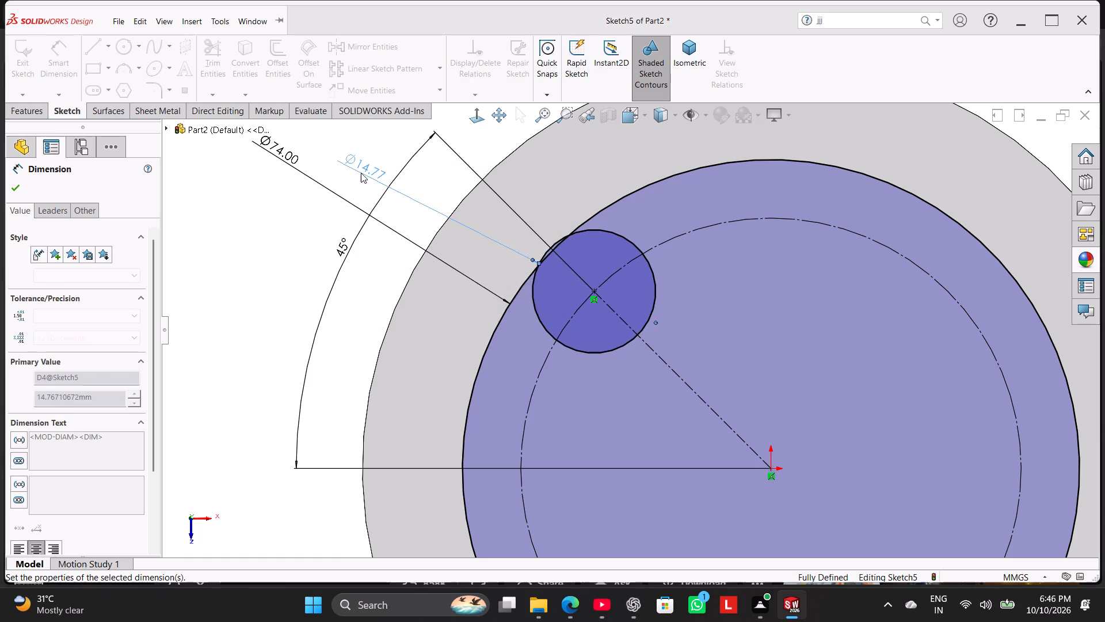
{"action": "scroll", "coordinate": [533, 333], "scroll_direction": "up", "scroll_amount": 2}
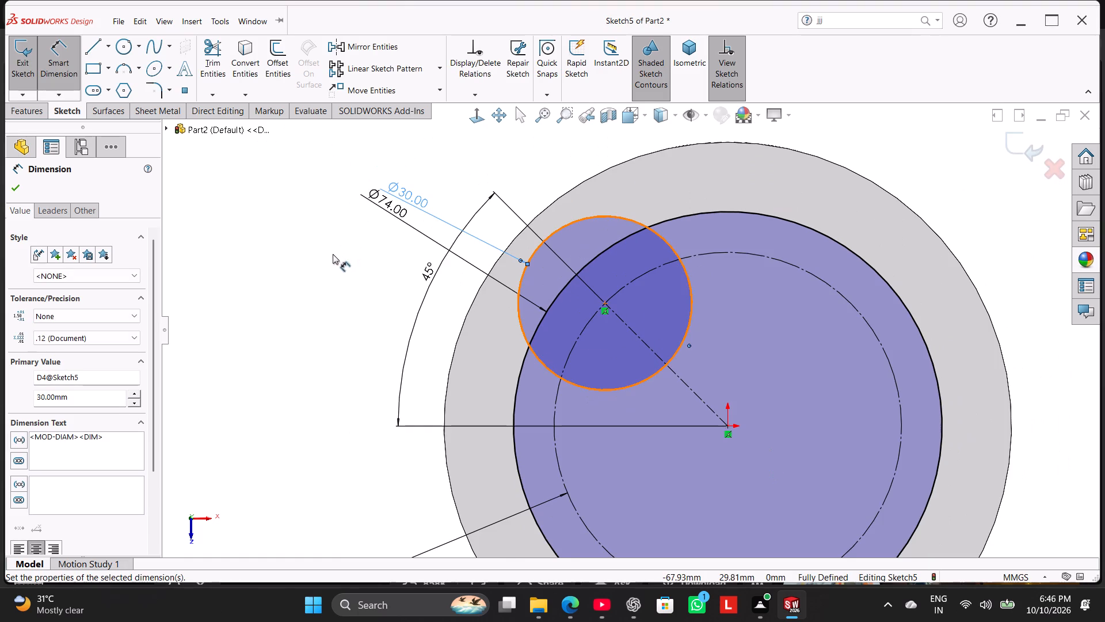
{"action": "right_click", "coordinate": [333, 254]}
{"action": "left_click", "coordinate": [367, 292]}
{"action": "left_click_drag", "start_coordinate": [403, 195], "coordinate": [523, 139]}
{"action": "left_click", "coordinate": [244, 276]}
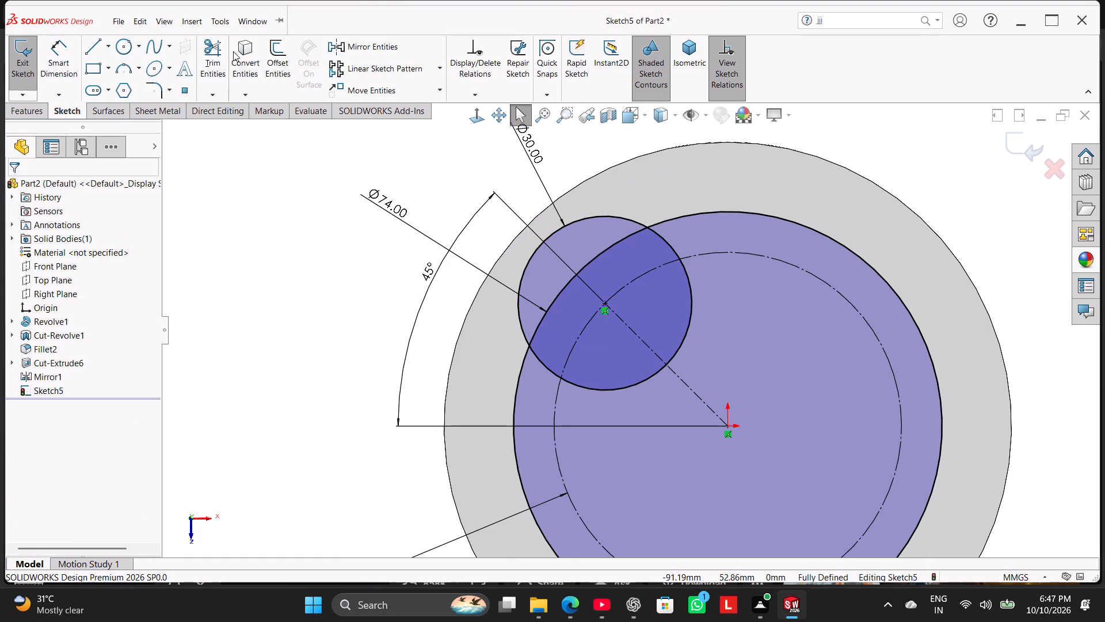
Trim away the part of the 30 mm circle lying inside the 74 mm circle with Power trim.
{"action": "left_click", "coordinate": [212, 54]}
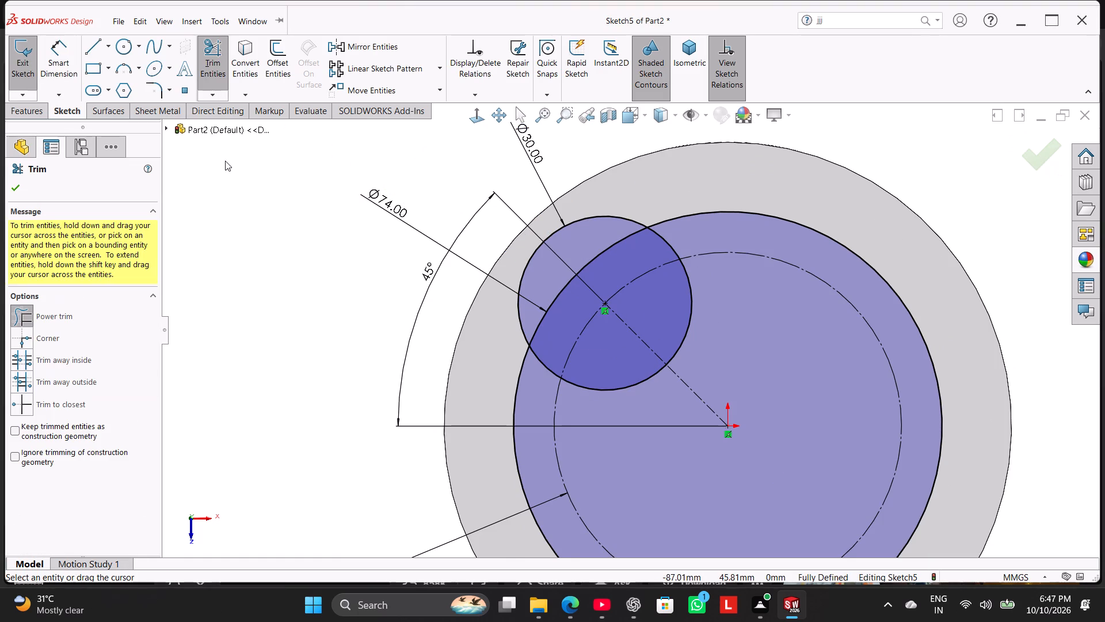
{"action": "left_click_drag", "start_coordinate": [689, 235], "coordinate": [656, 232]}
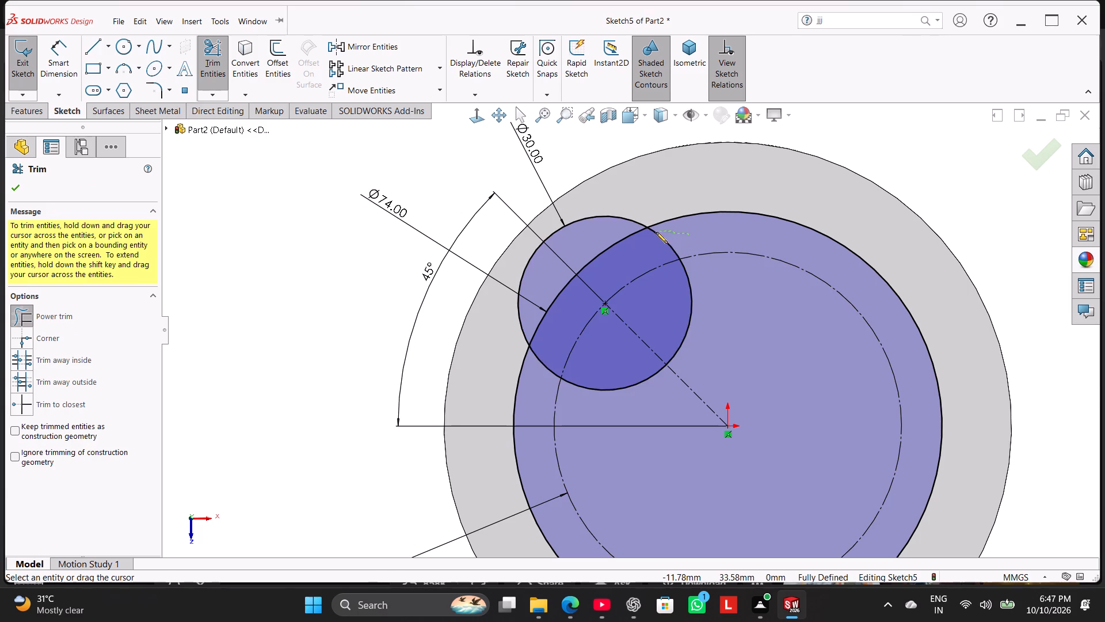
{"action": "left_click_drag", "start_coordinate": [656, 232], "coordinate": [644, 260]}
{"action": "left_click_drag", "start_coordinate": [698, 272], "coordinate": [671, 312]}
{"action": "left_click_drag", "start_coordinate": [642, 386], "coordinate": [611, 359]}
{"action": "left_click_drag", "start_coordinate": [554, 331], "coordinate": [535, 372]}
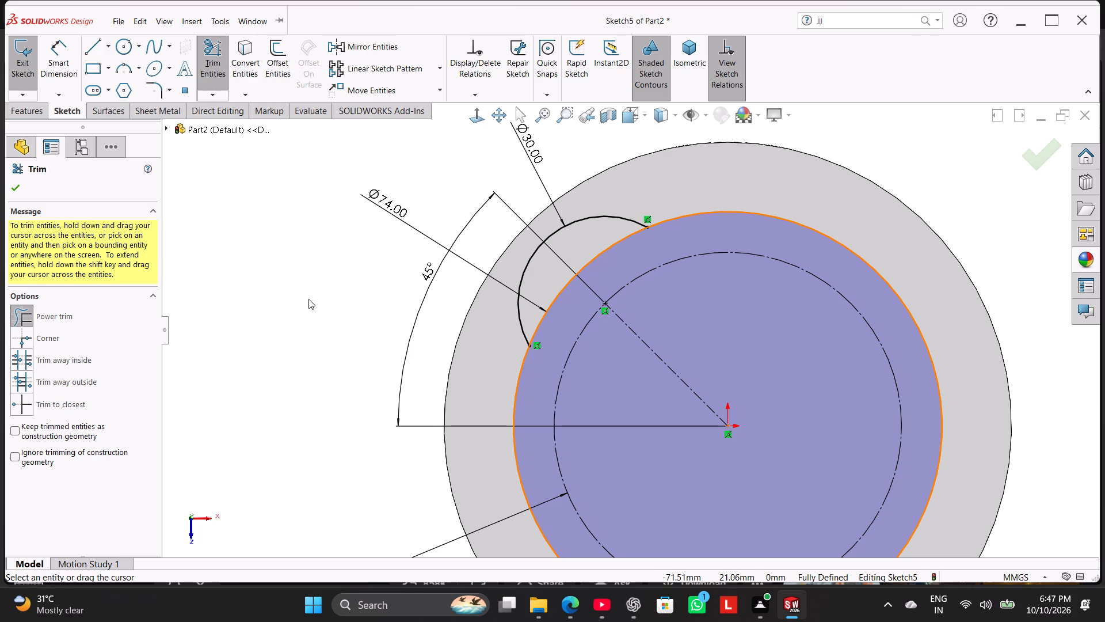
Circular-pattern the trimmed 30 mm arc about the sketch origin with 4 equally spaced instances over 360°.
{"action": "right_click", "coordinate": [294, 280]}
{"action": "left_click", "coordinate": [335, 317]}
{"action": "scroll", "coordinate": [543, 352], "scroll_direction": "up", "scroll_amount": 3}
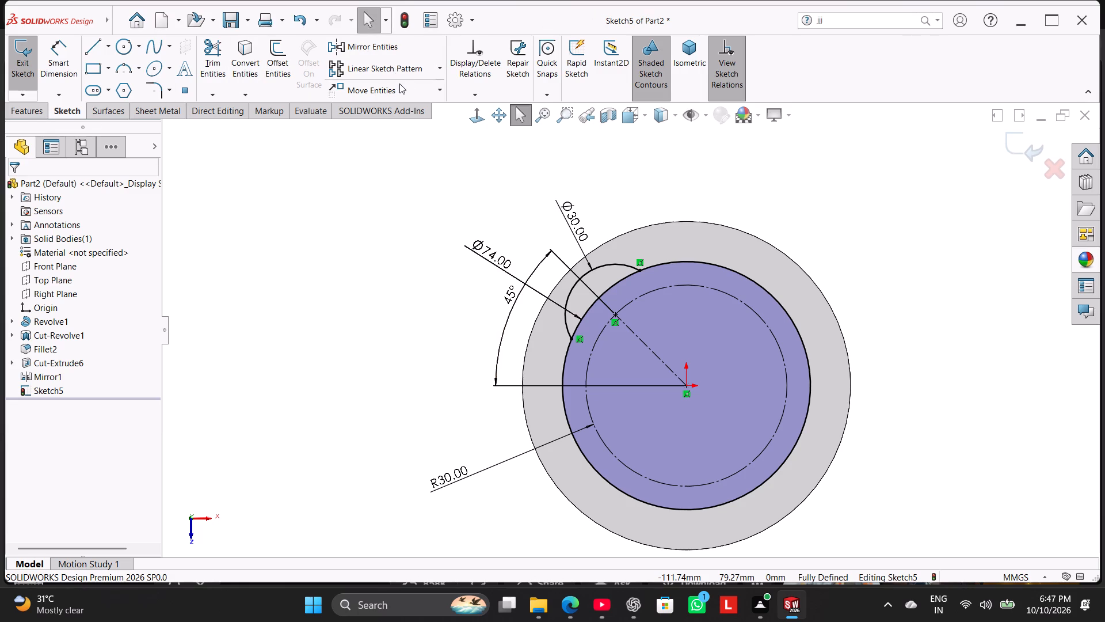
{"action": "left_click", "coordinate": [441, 70]}
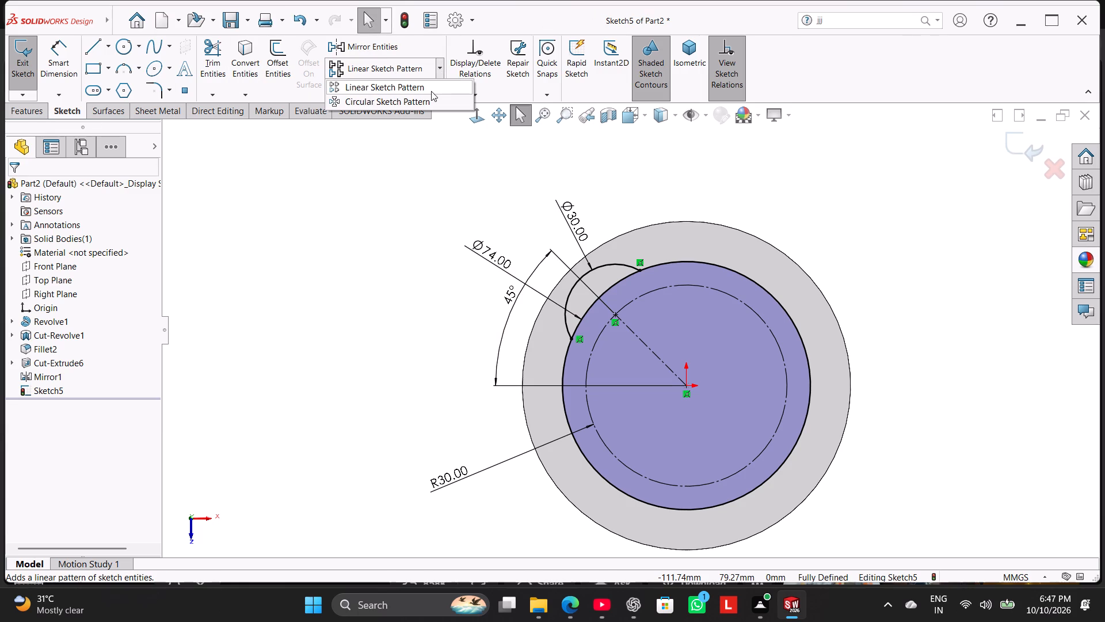
{"action": "left_click", "coordinate": [424, 101]}
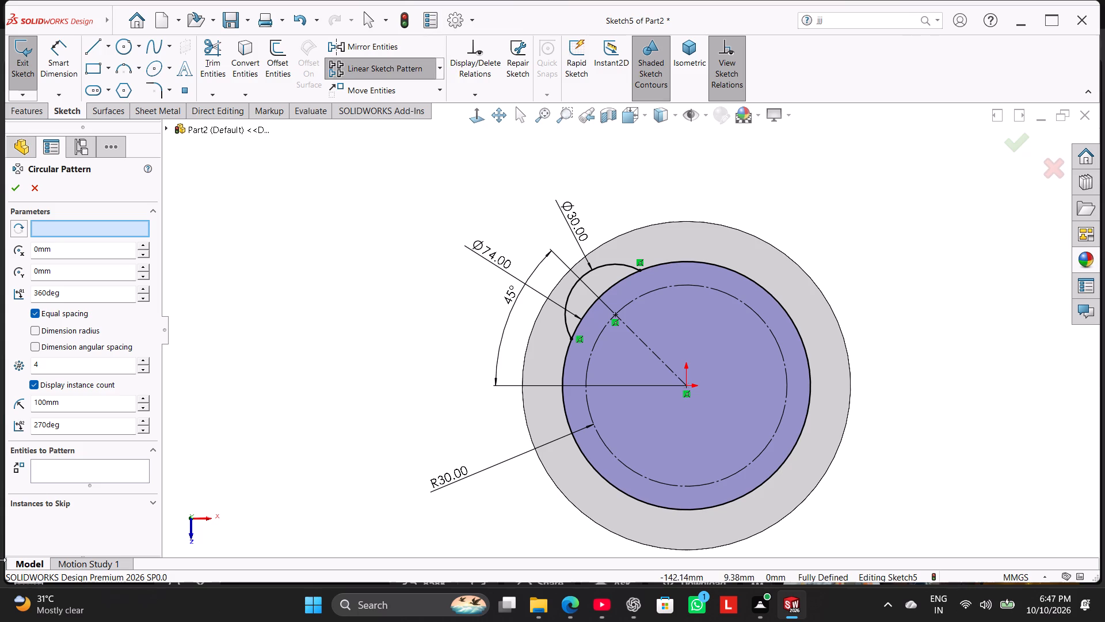
{"action": "left_click", "coordinate": [83, 230]}
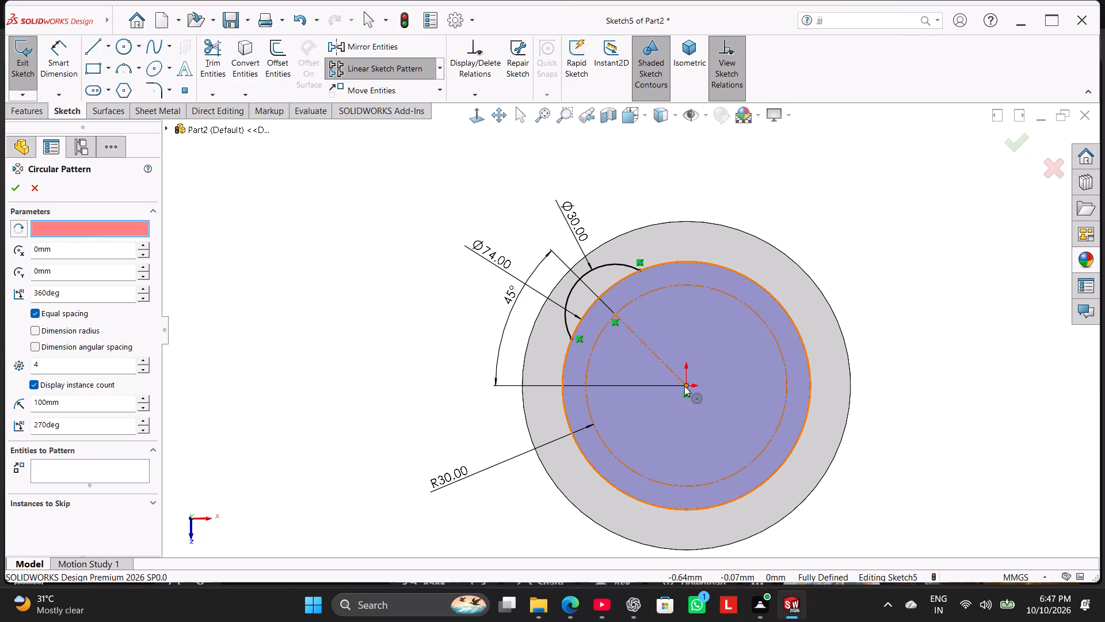
{"action": "left_click", "coordinate": [684, 386]}
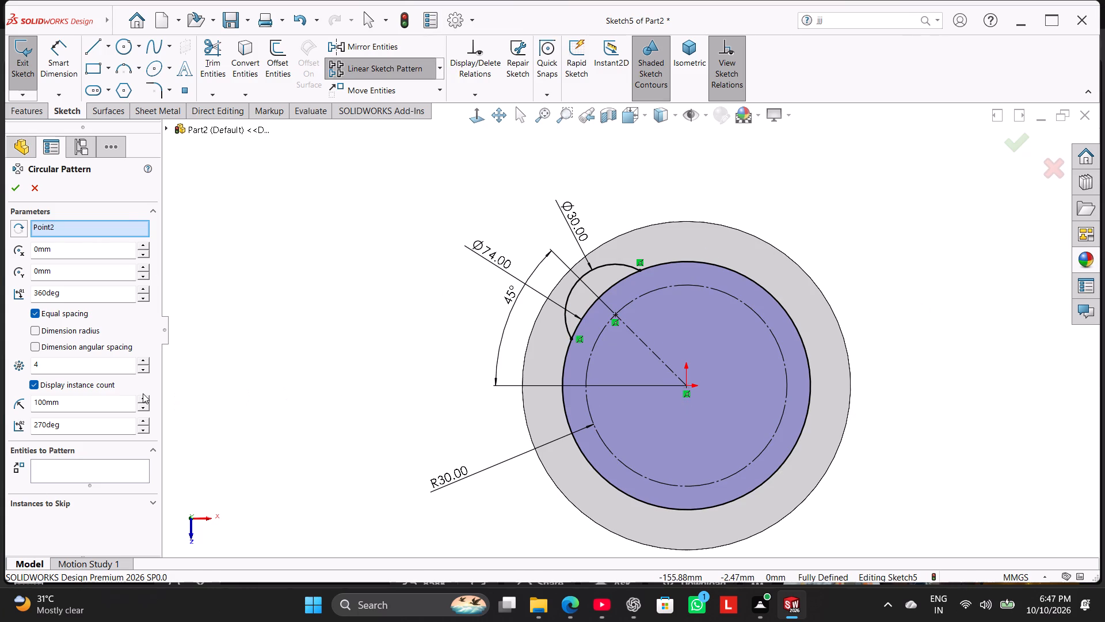
{"action": "left_click", "coordinate": [104, 464]}
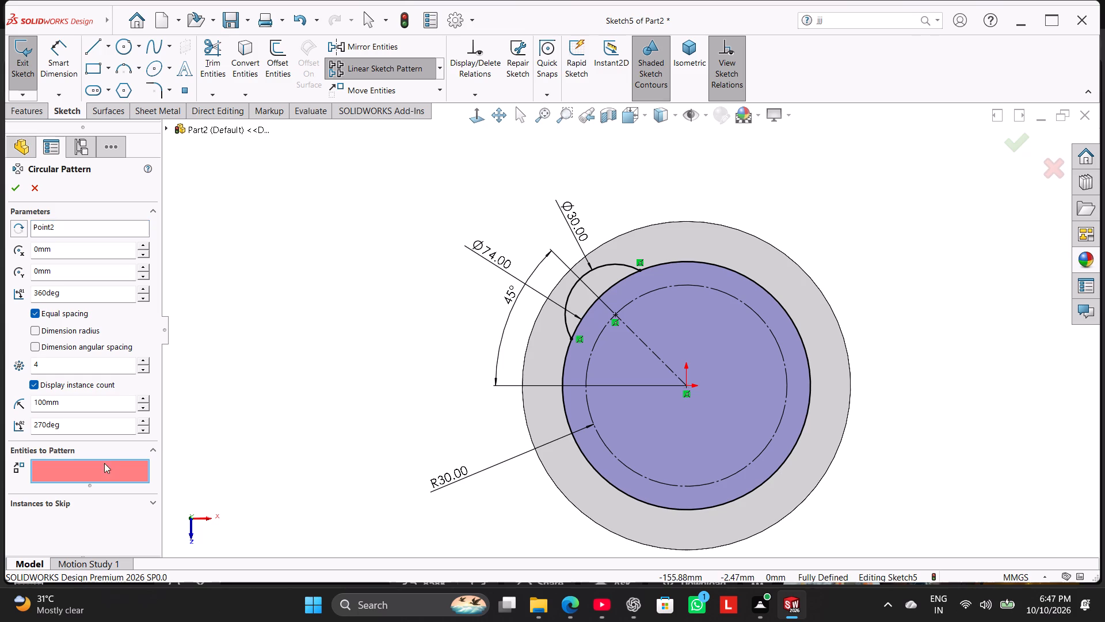
{"action": "left_click", "coordinate": [569, 306]}
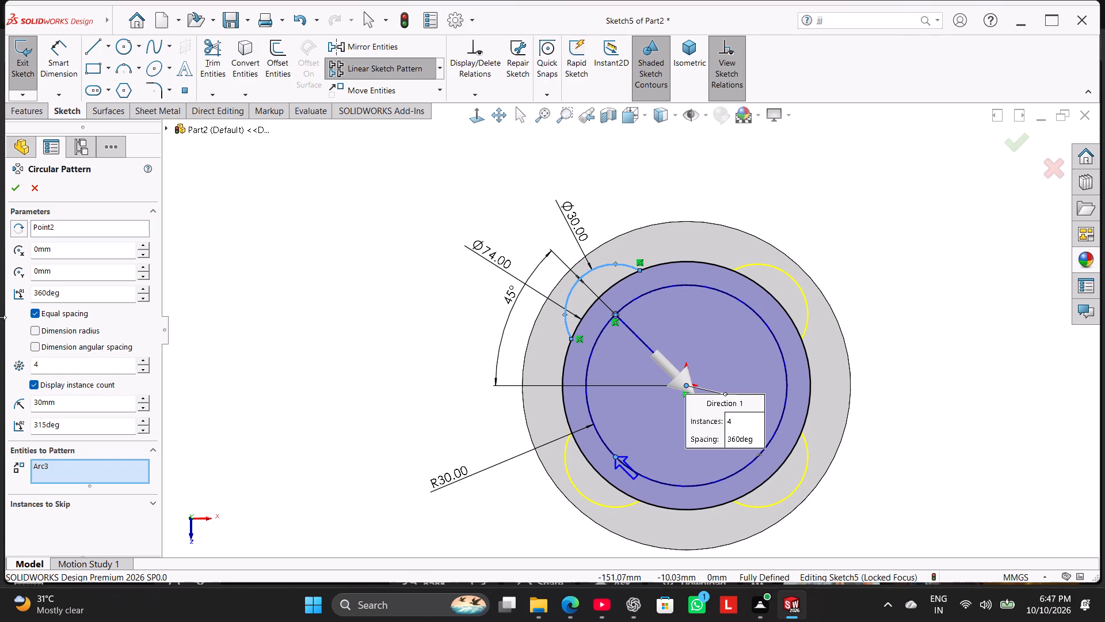
{"action": "left_click", "coordinate": [14, 191]}
{"action": "left_click", "coordinate": [314, 312]}
{"action": "right_click", "coordinate": [318, 312]}
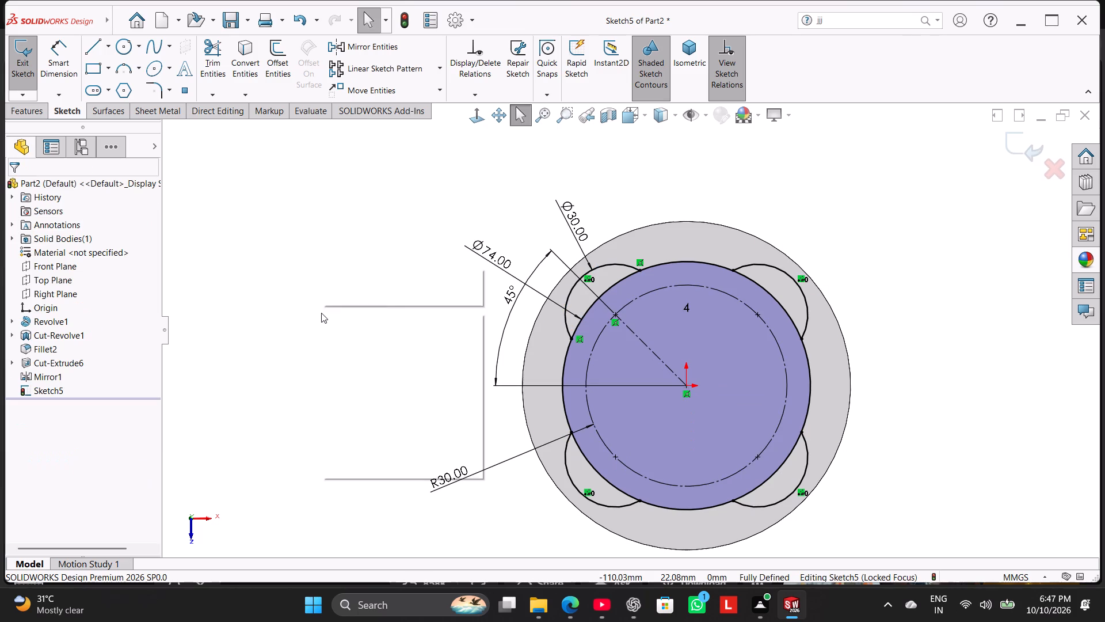
{"action": "left_click", "coordinate": [228, 338]}
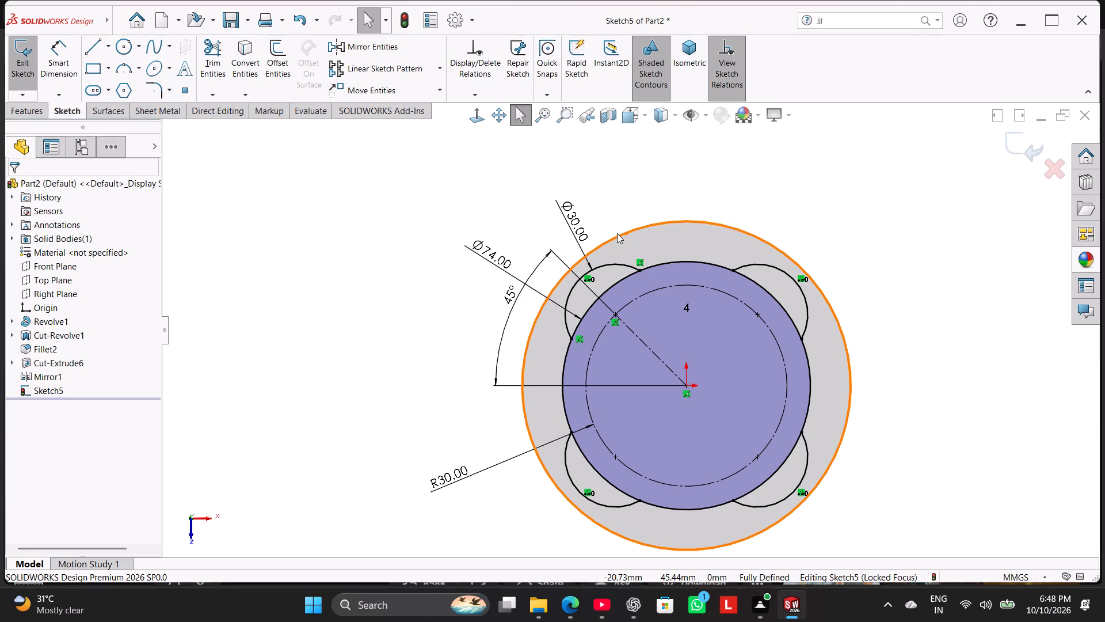
Set up an Extruded Cut of the 74 mm circle region in the piston crown, blind to 14 mm depth.
{"action": "middle_click_drag", "start_coordinate": [420, 377], "coordinate": [412, 308]}
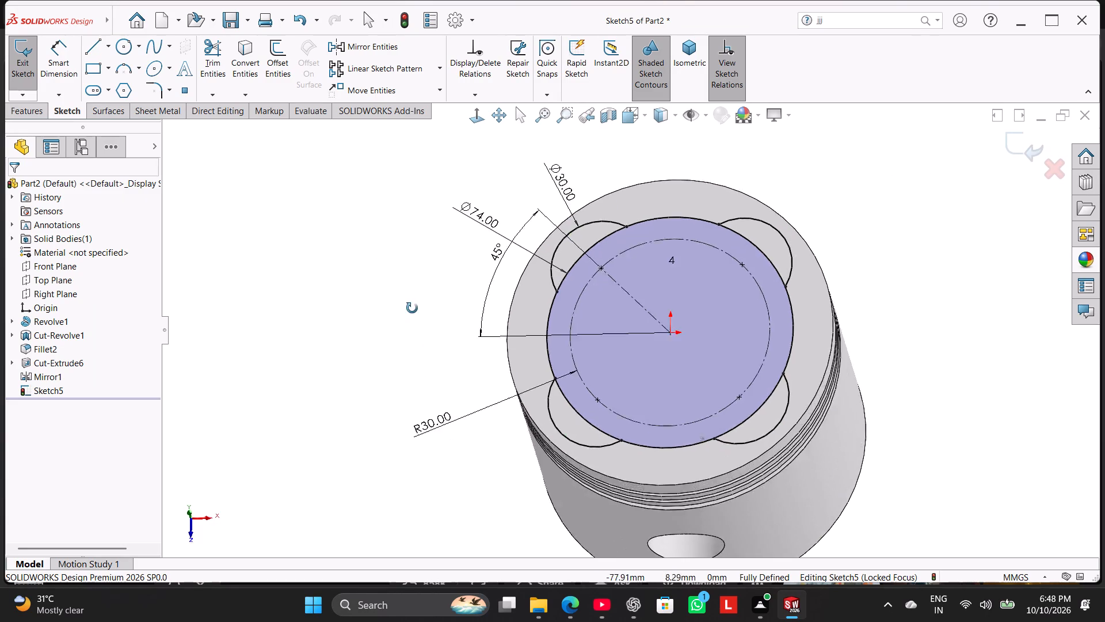
{"action": "middle_click_drag", "start_coordinate": [412, 308], "coordinate": [420, 229]}
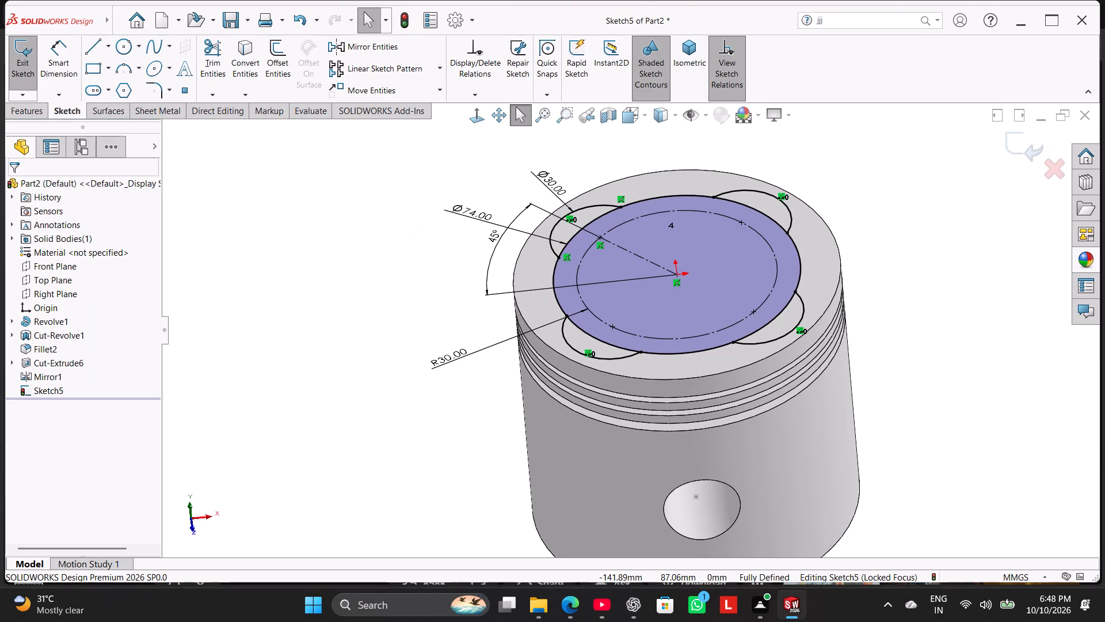
{"action": "left_click", "coordinate": [38, 112]}
{"action": "left_click", "coordinate": [216, 53]}
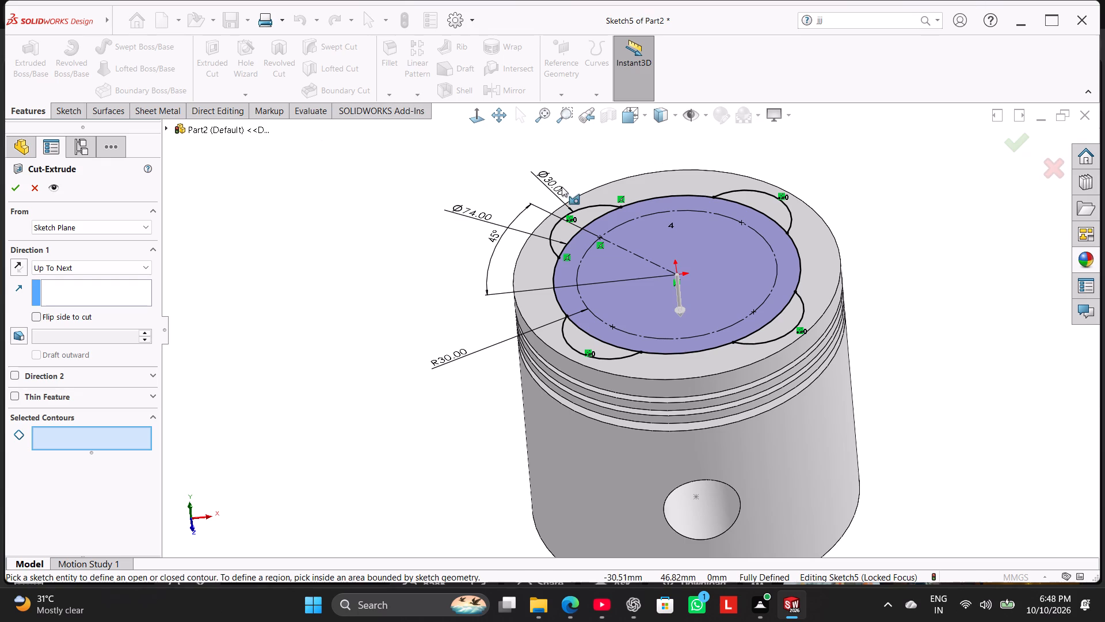
{"action": "left_click", "coordinate": [640, 222]}
{"action": "middle_click_drag", "start_coordinate": [483, 259], "coordinate": [474, 187]}
{"action": "left_click", "coordinate": [88, 274]}
{"action": "left_click", "coordinate": [88, 278]}
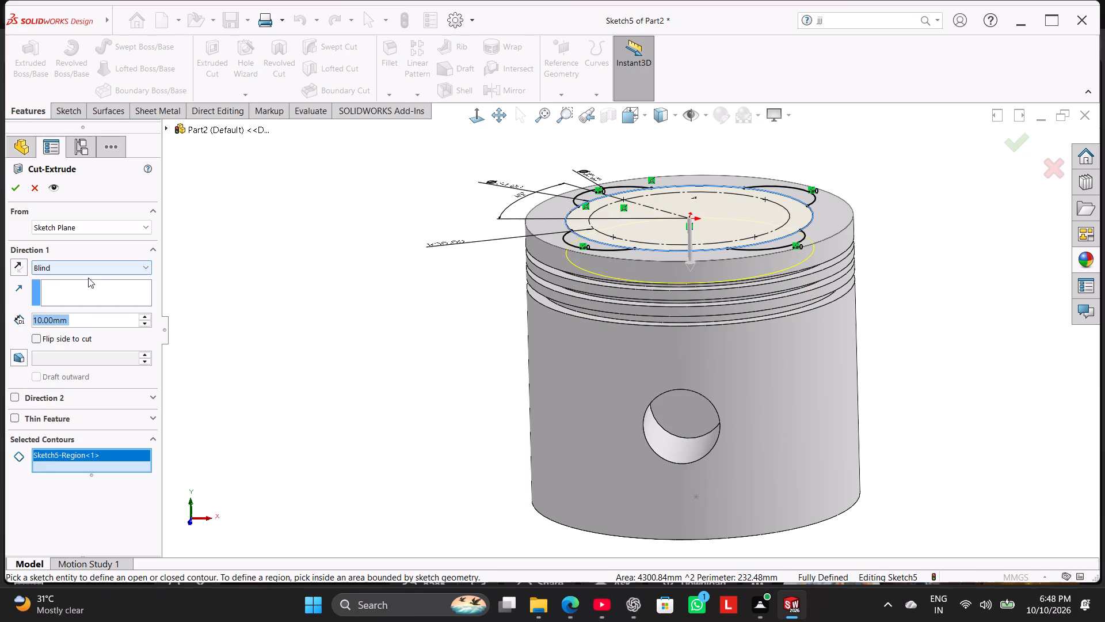
{"action": "double_click", "coordinate": [93, 293]}
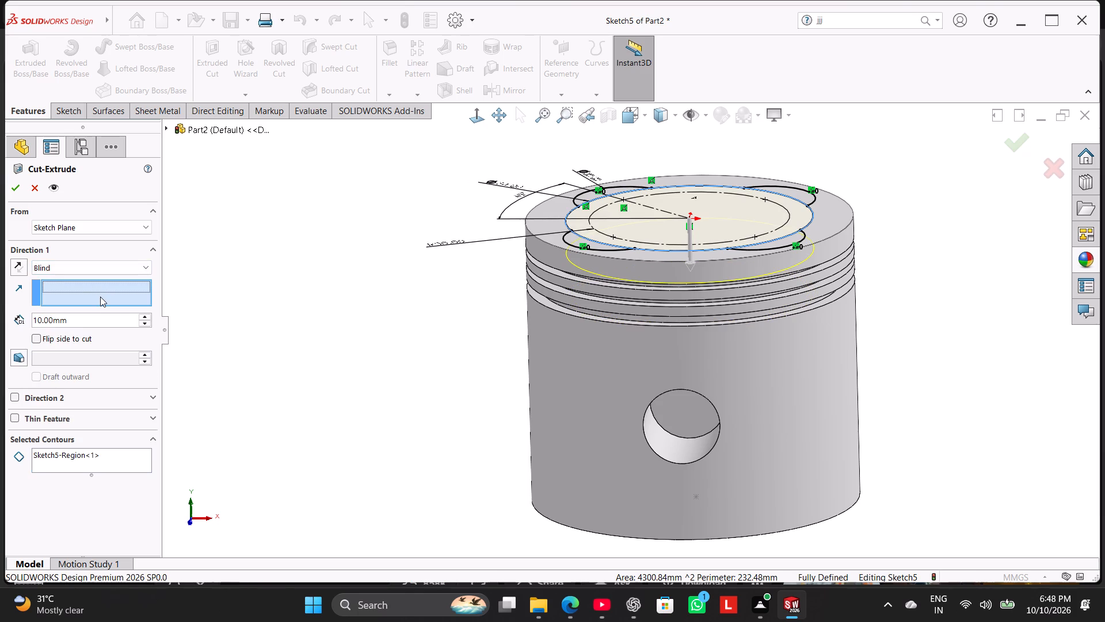
{"action": "double_click", "coordinate": [116, 317]}
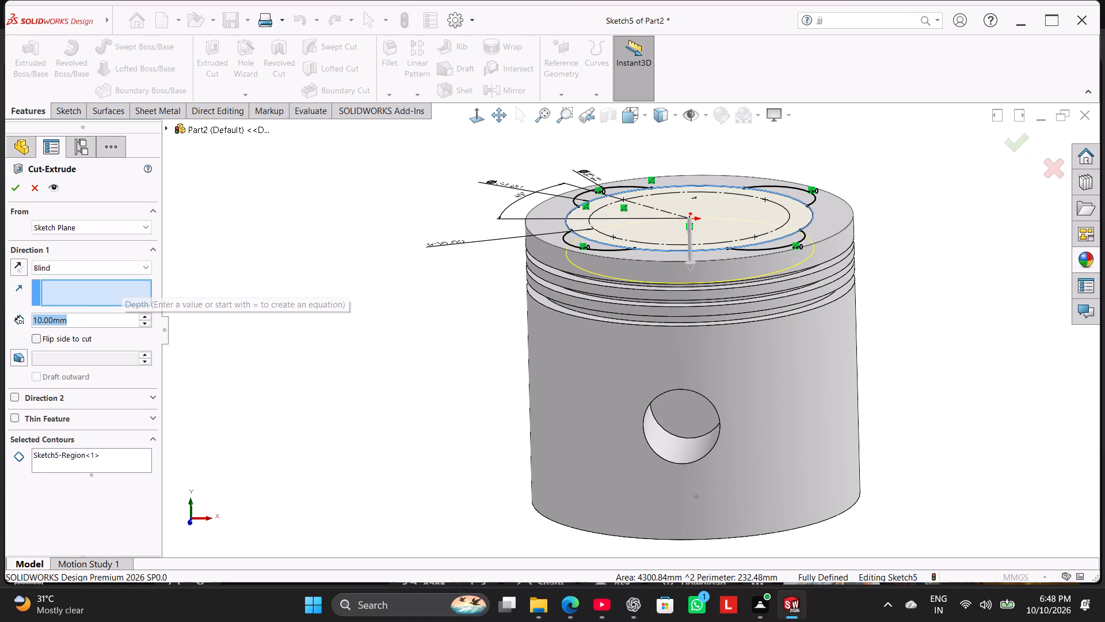
{"action": "type", "text": "14"}
{"action": "key", "text": "Return"}
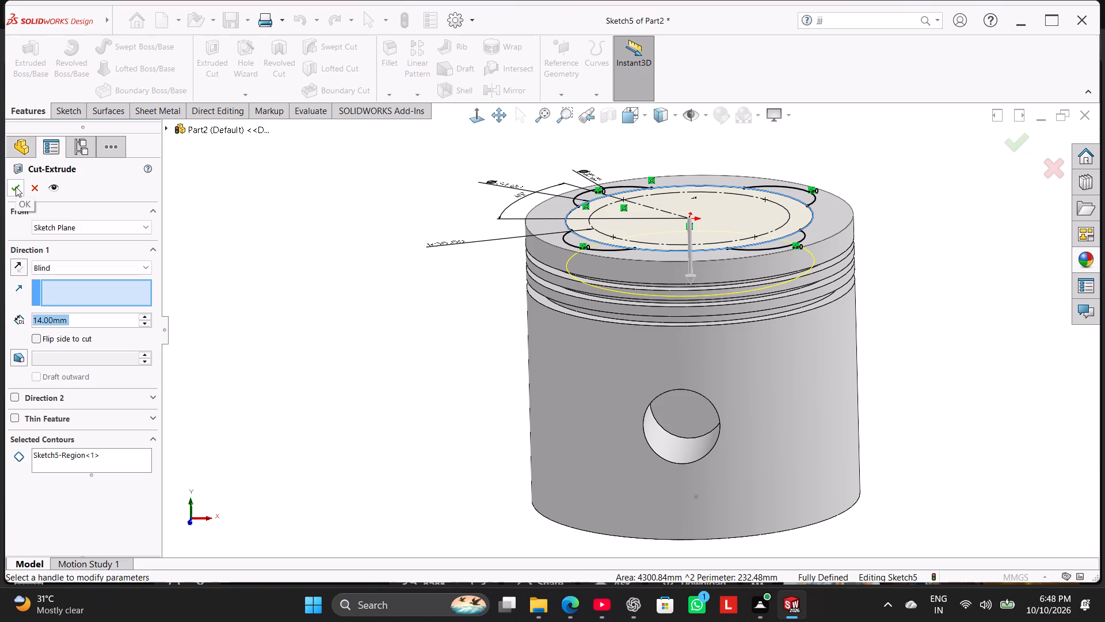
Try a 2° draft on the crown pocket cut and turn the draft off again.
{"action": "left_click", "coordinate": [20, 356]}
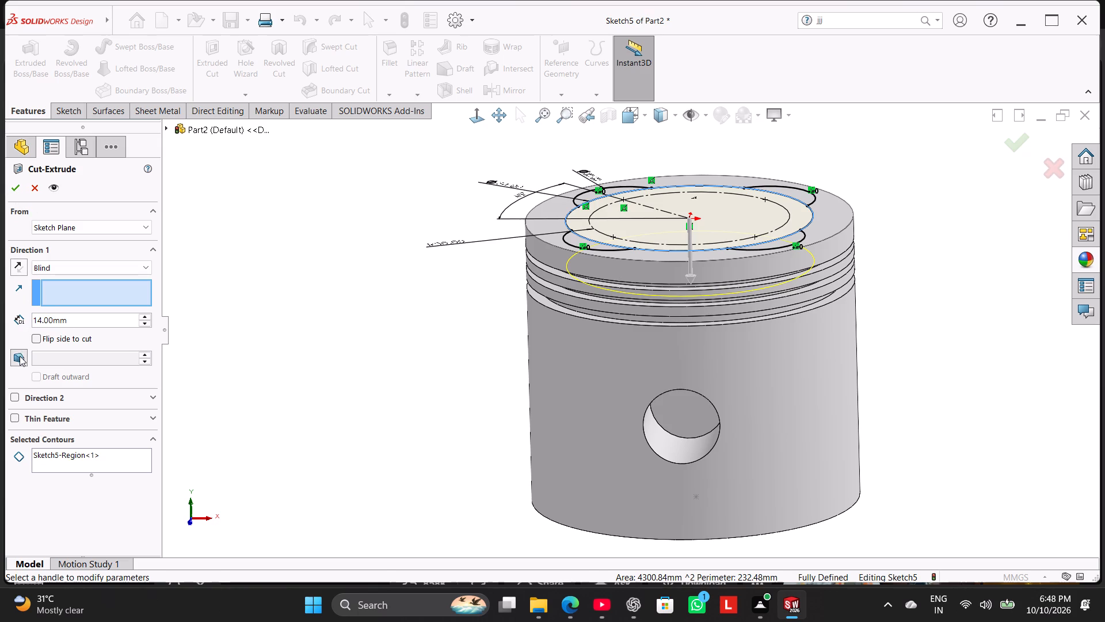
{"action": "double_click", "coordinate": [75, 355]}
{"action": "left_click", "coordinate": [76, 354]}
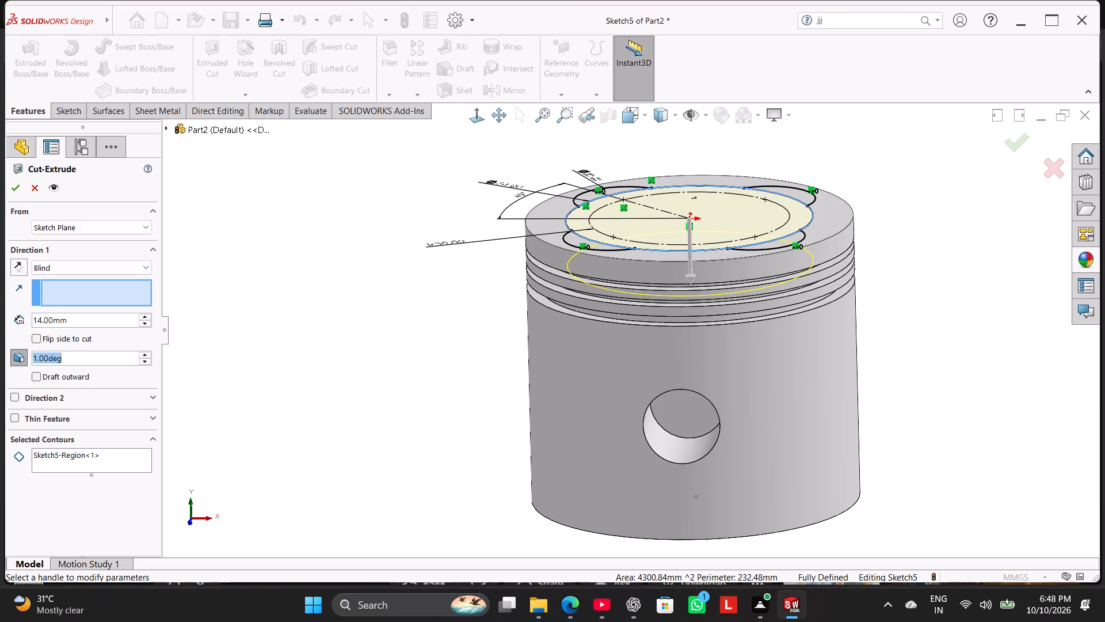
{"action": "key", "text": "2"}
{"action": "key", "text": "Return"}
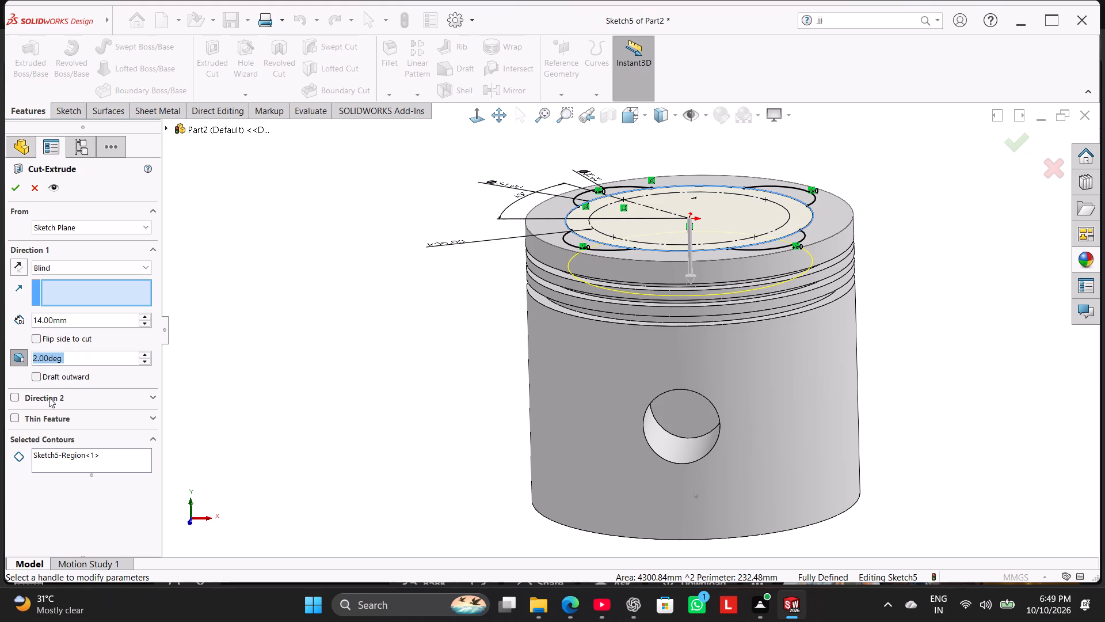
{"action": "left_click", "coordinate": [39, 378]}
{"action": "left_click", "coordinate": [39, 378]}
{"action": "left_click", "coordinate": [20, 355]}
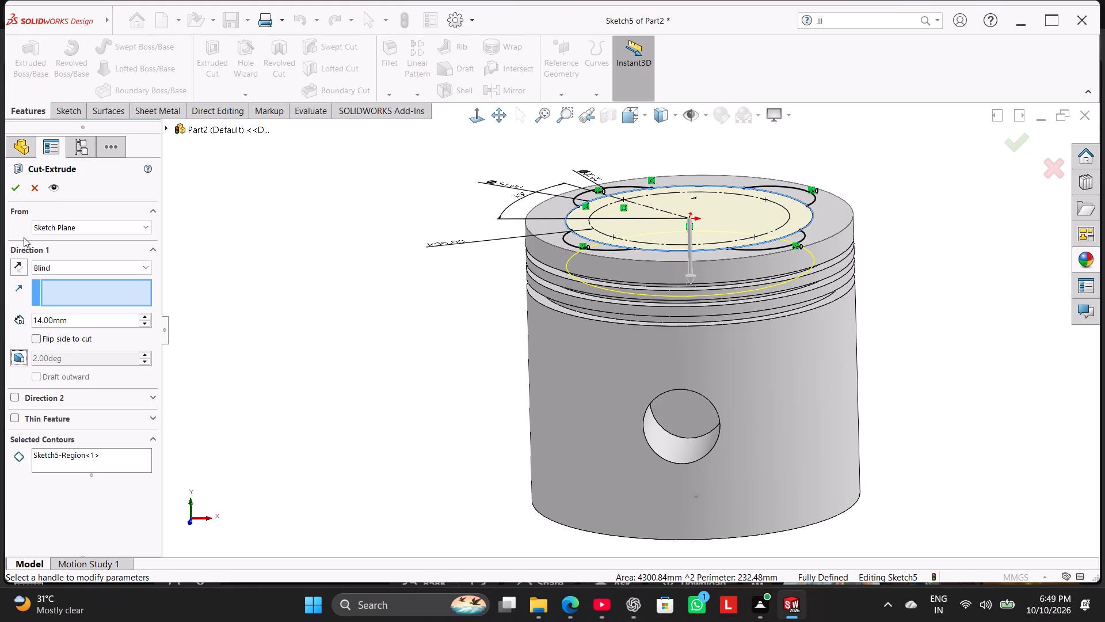
Complete the 14 mm blind cut of the crown pocket without draft.
{"action": "left_click", "coordinate": [19, 188]}
{"action": "left_click", "coordinate": [302, 281]}
Apply a section view through the piston on the Right Plane, viewed normal to the cut.
{"action": "middle_click_drag", "start_coordinate": [430, 282], "coordinate": [432, 363]}
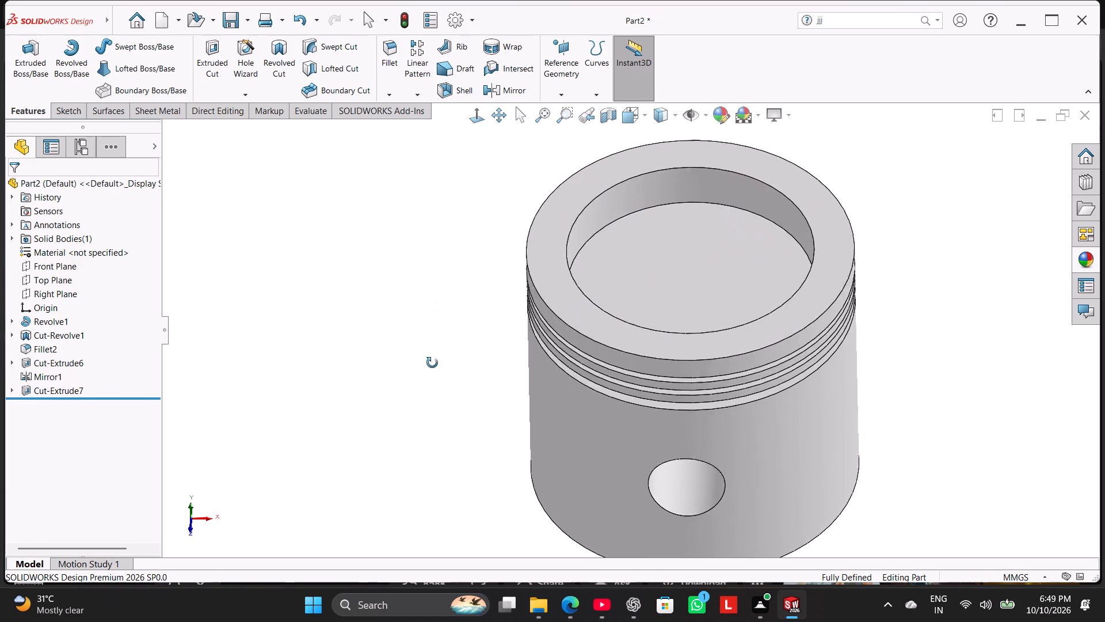
{"action": "middle_click_drag", "start_coordinate": [432, 363], "coordinate": [403, 261]}
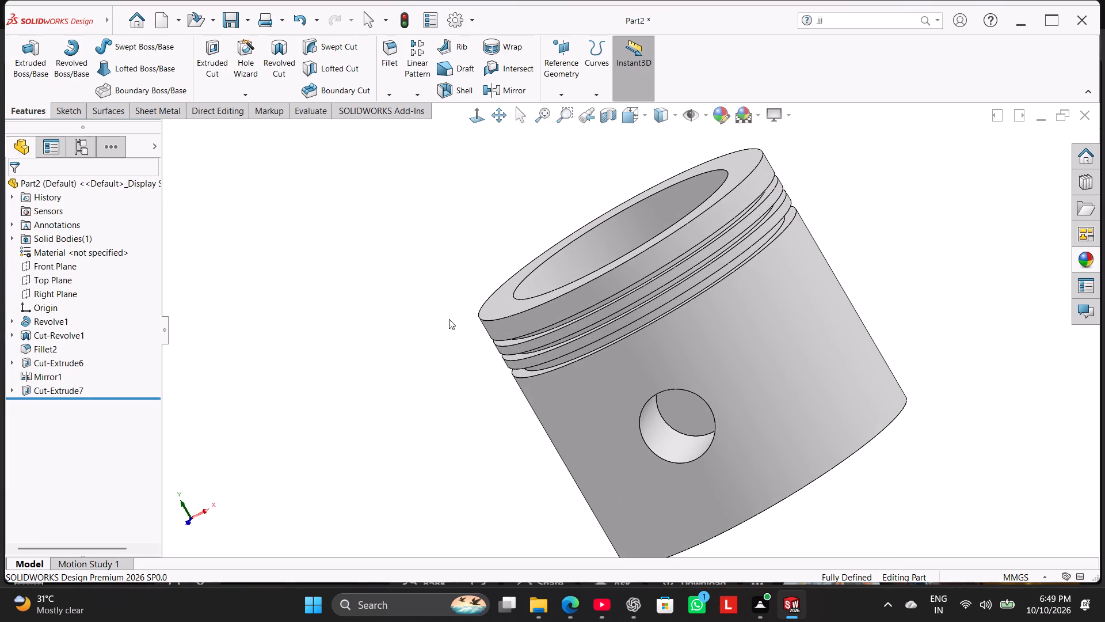
{"action": "middle_click_drag", "start_coordinate": [458, 298], "coordinate": [492, 264]}
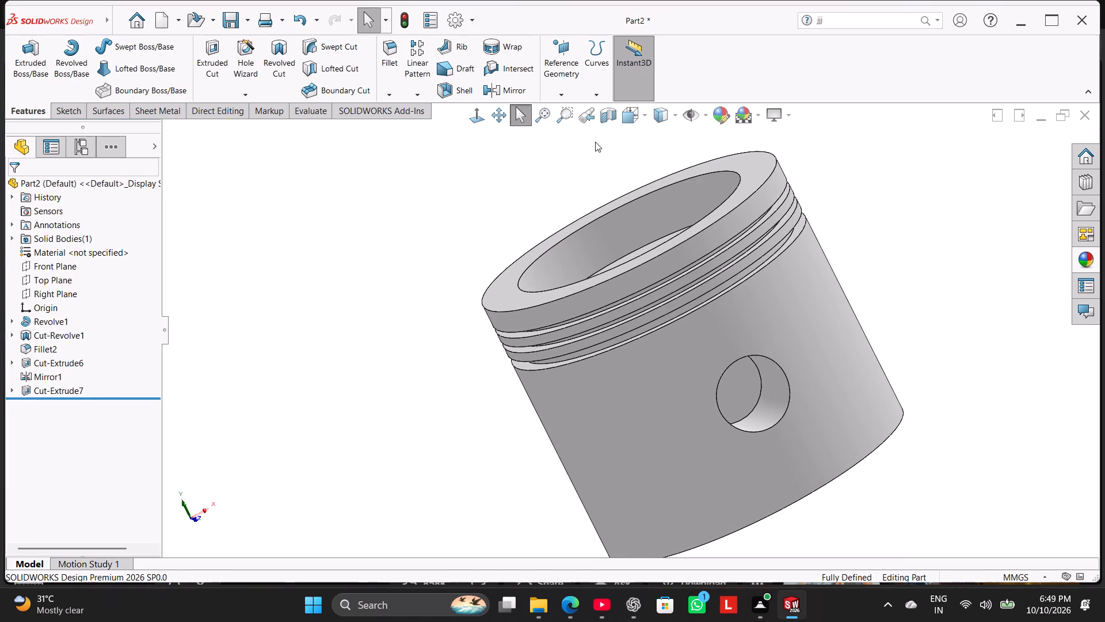
{"action": "left_click", "coordinate": [612, 111]}
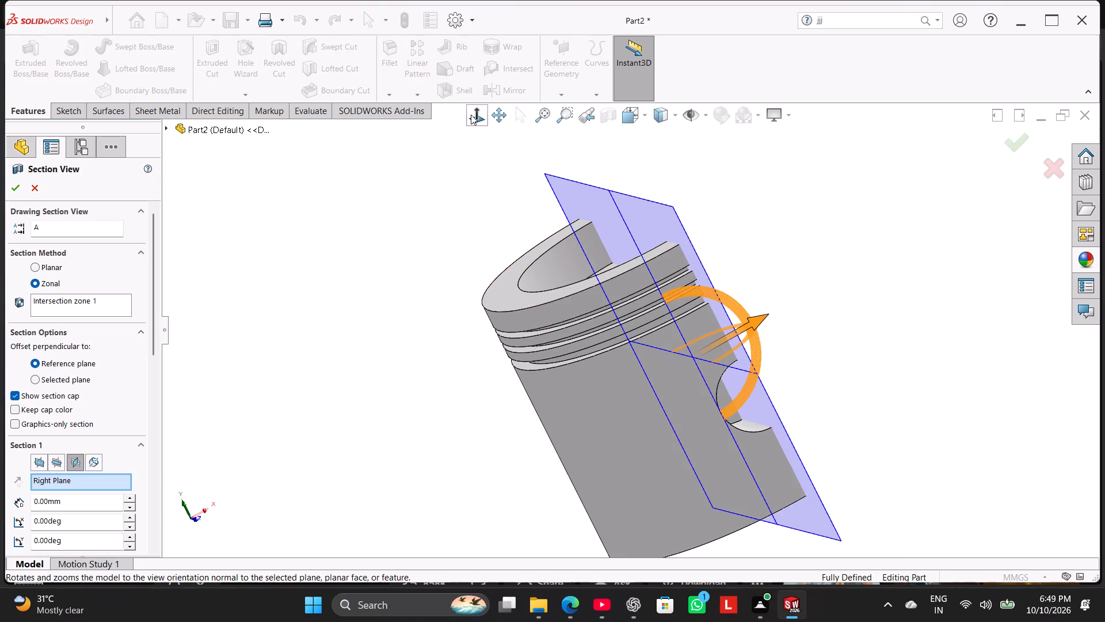
{"action": "left_click", "coordinate": [471, 112]}
{"action": "left_click", "coordinate": [351, 244]}
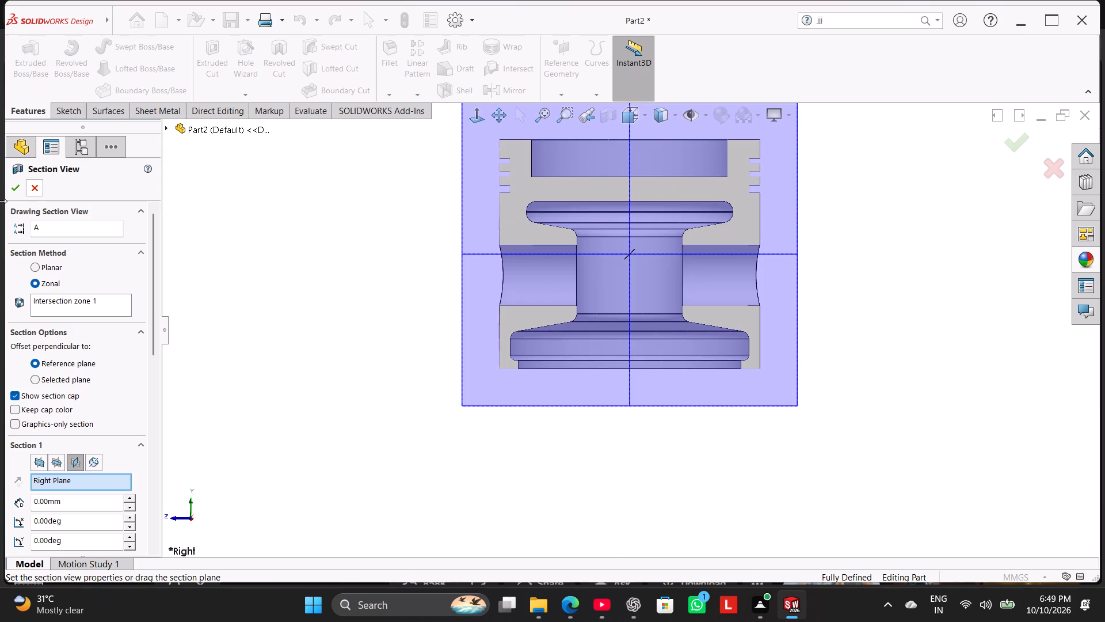
{"action": "left_click", "coordinate": [16, 187]}
Sketch a vertical centerline about 14 mm long on the Right Plane, from the crown's top edge centre to the pocket floor.
{"action": "scroll", "coordinate": [611, 166], "scroll_direction": "down", "scroll_amount": 3}
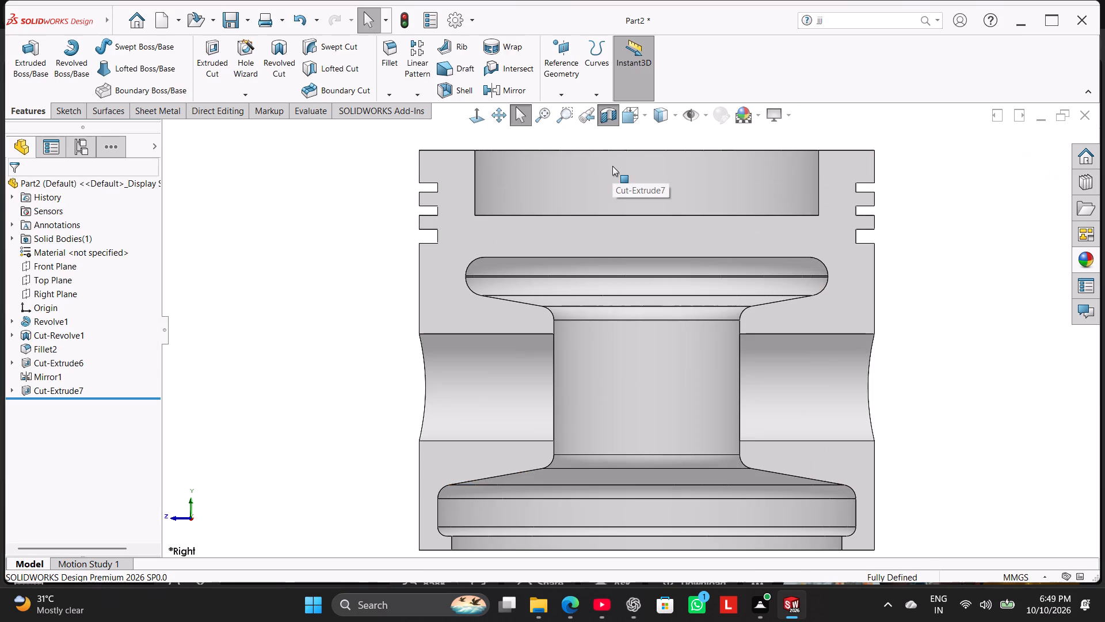
{"action": "scroll", "coordinate": [612, 166], "scroll_direction": "down", "scroll_amount": 2}
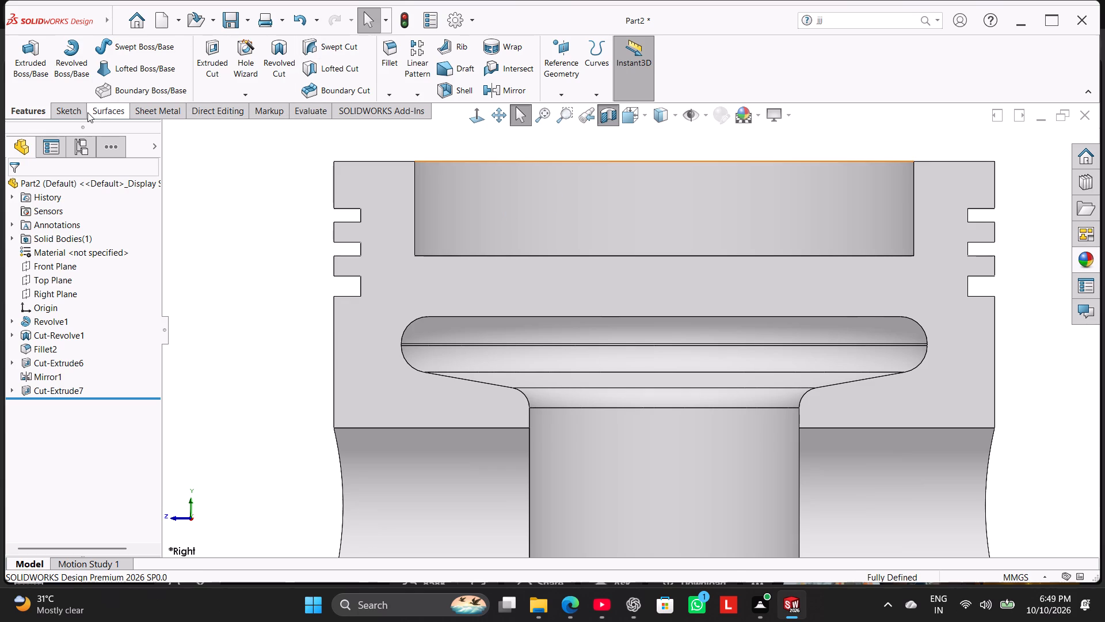
{"action": "left_click", "coordinate": [73, 108]}
{"action": "left_click", "coordinate": [17, 59]}
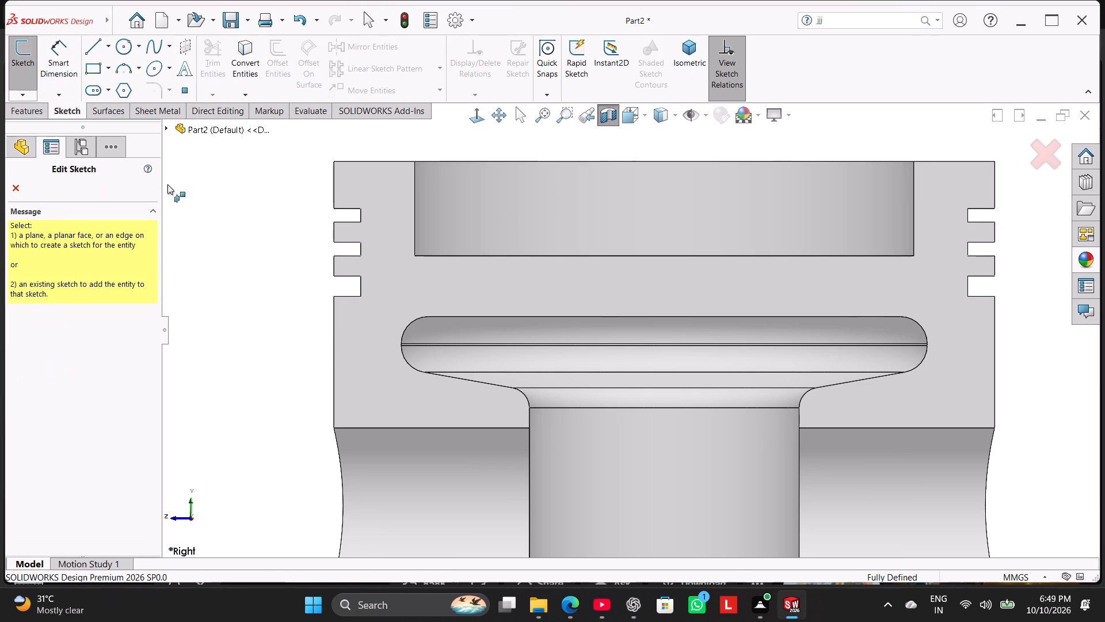
{"action": "left_click", "coordinate": [169, 127]}
{"action": "left_click", "coordinate": [206, 242]}
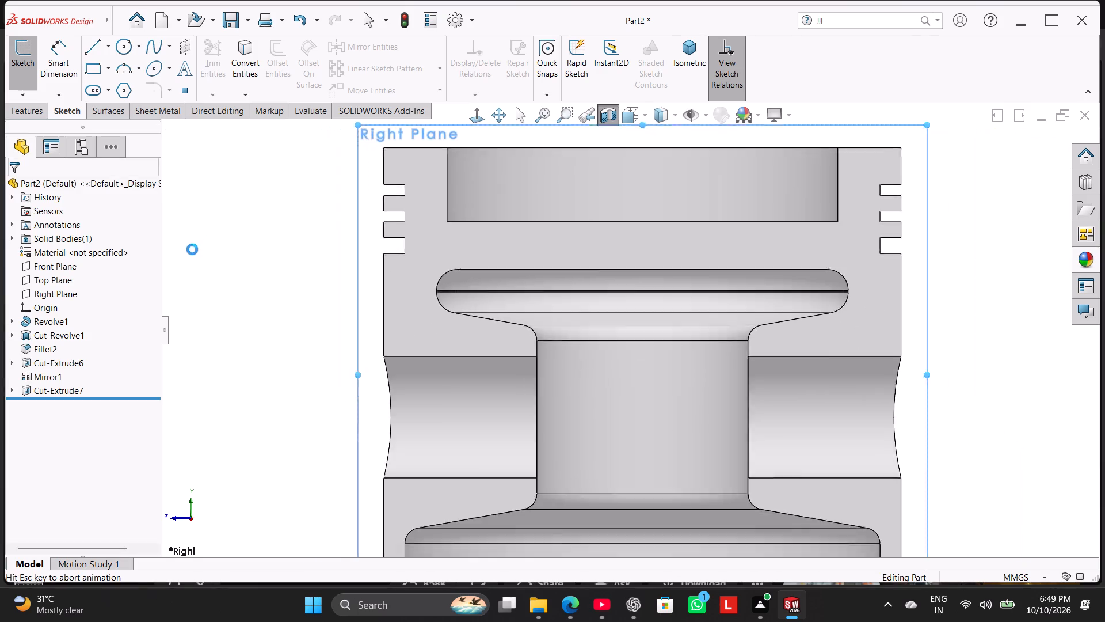
{"action": "scroll", "coordinate": [660, 204], "scroll_direction": "down", "scroll_amount": 5}
{"action": "scroll", "coordinate": [578, 205], "scroll_direction": "up", "scroll_amount": 3}
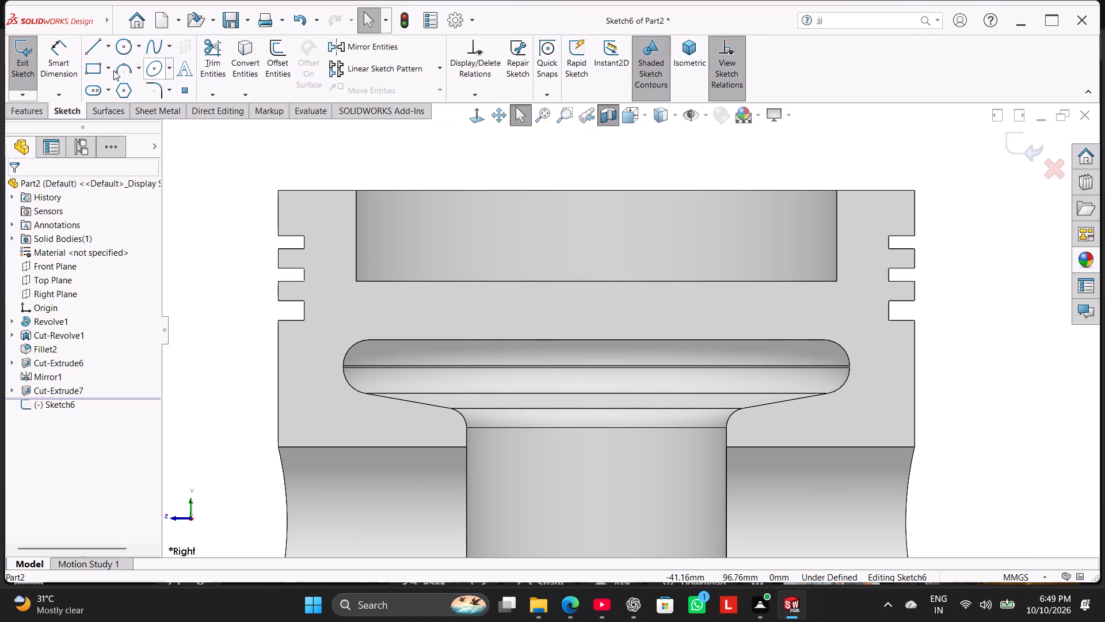
{"action": "left_click", "coordinate": [110, 55]}
{"action": "left_click", "coordinate": [123, 78]}
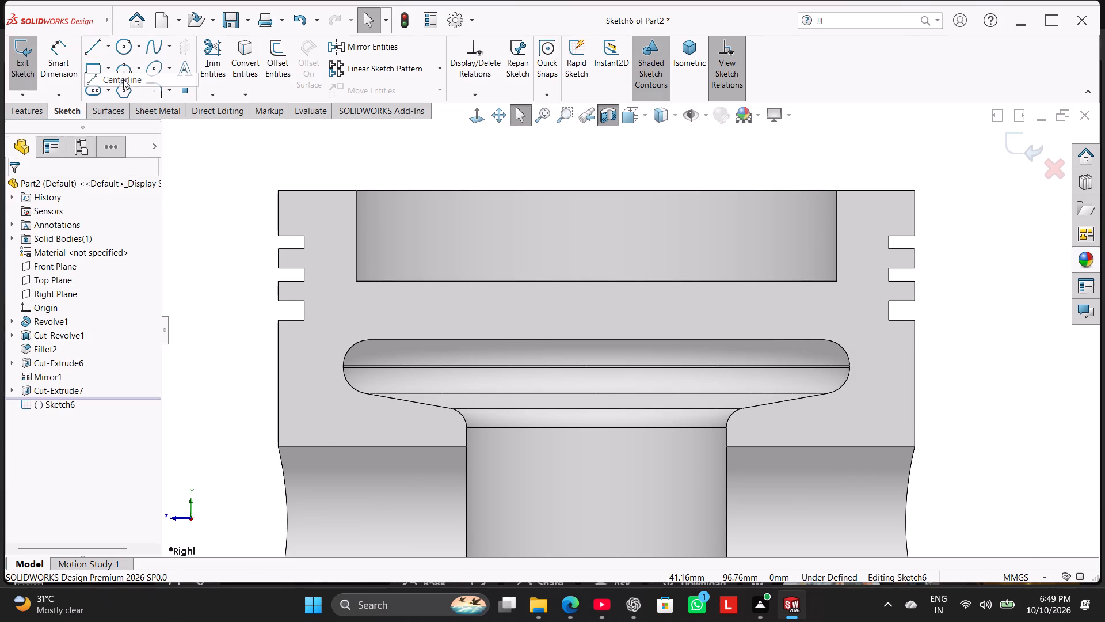
{"action": "left_click", "coordinate": [598, 190]}
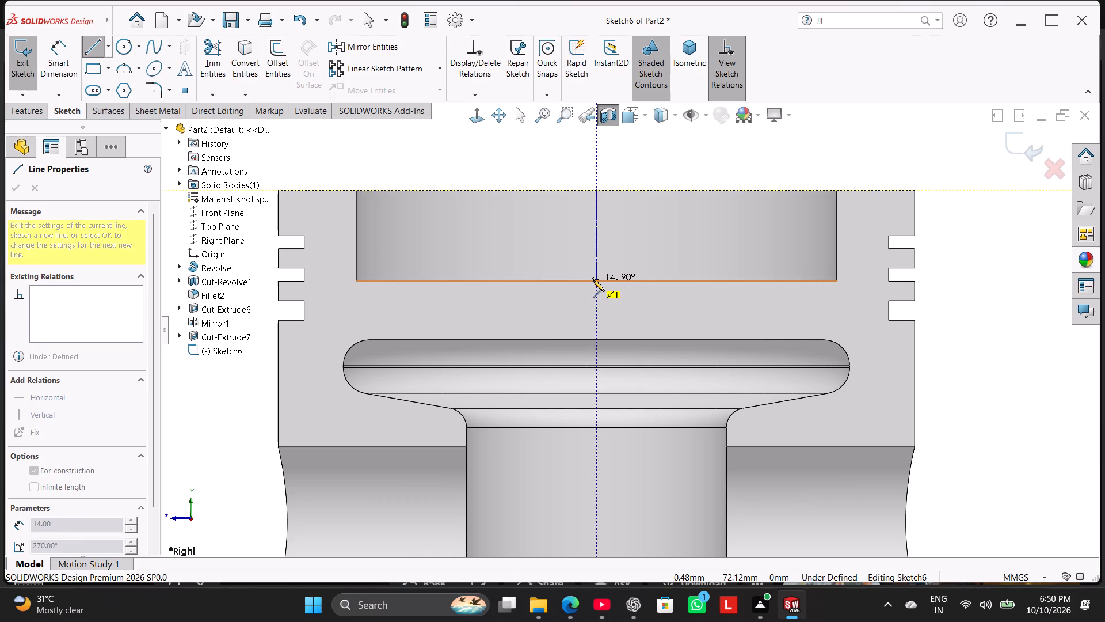
{"action": "left_click", "coordinate": [593, 280]}
{"action": "right_click", "coordinate": [519, 150]}
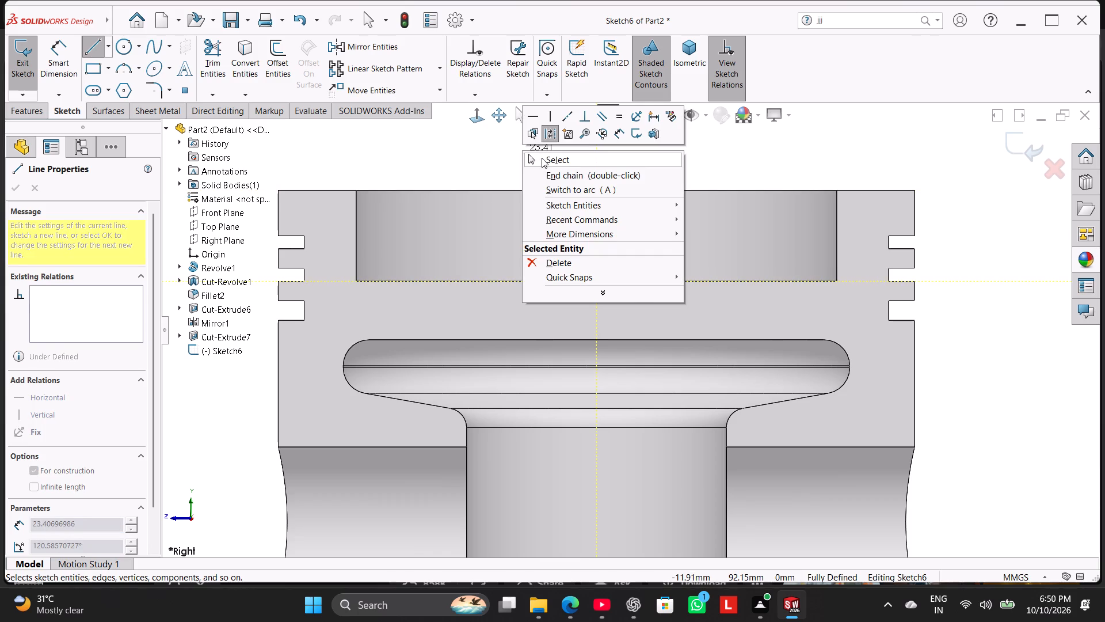
{"action": "left_click", "coordinate": [542, 158]}
Sketch a line sloping from the centerline down to the pocket floor's outer corner, plus a 37 mm horizontal line back to the centerline.
{"action": "left_click", "coordinate": [88, 46]}
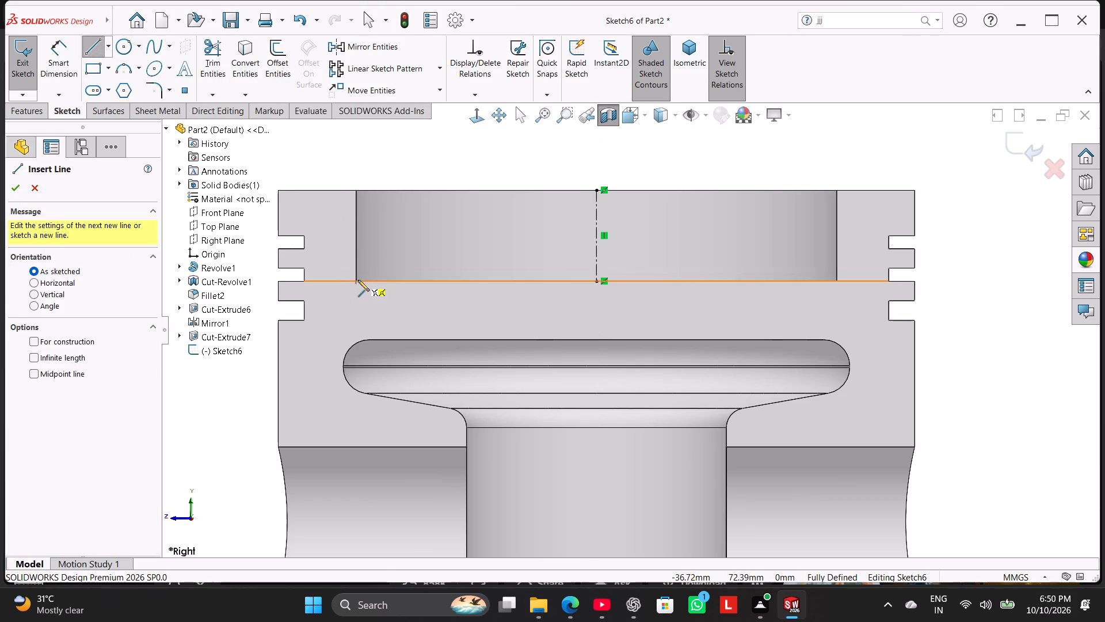
{"action": "left_click", "coordinate": [596, 247]}
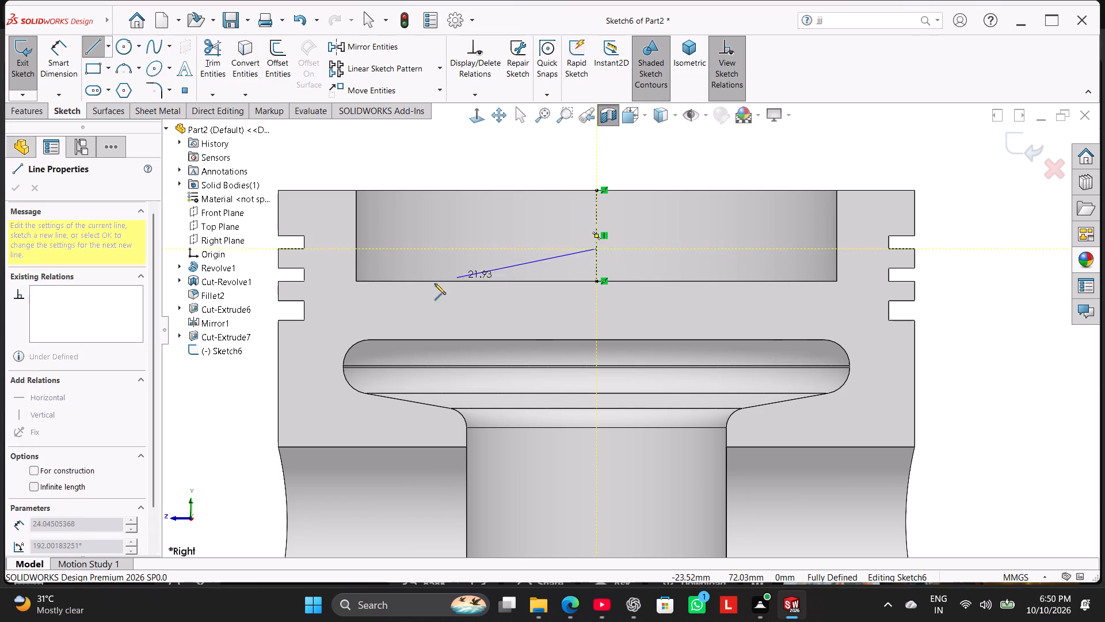
{"action": "left_click", "coordinate": [356, 279]}
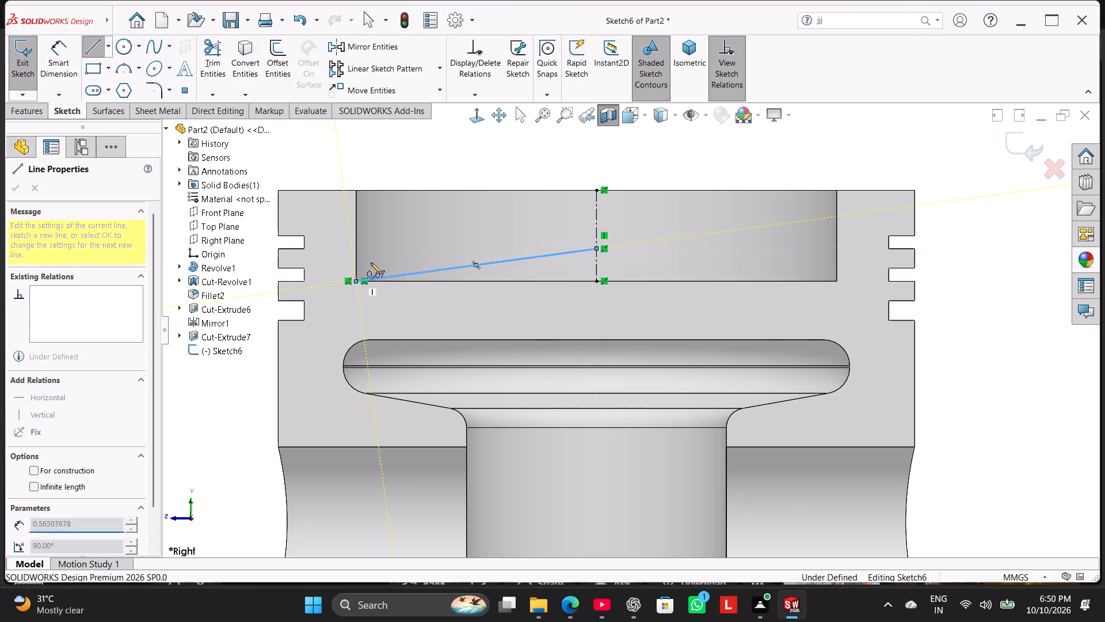
{"action": "left_click", "coordinate": [595, 280]}
{"action": "right_click", "coordinate": [458, 160]}
{"action": "left_click", "coordinate": [481, 169]}
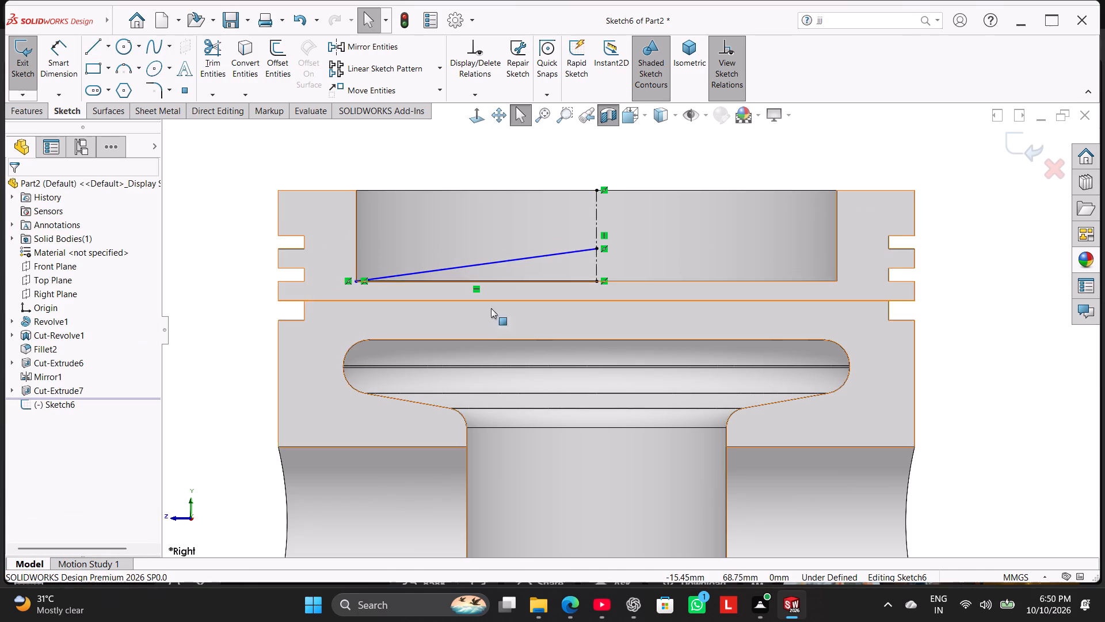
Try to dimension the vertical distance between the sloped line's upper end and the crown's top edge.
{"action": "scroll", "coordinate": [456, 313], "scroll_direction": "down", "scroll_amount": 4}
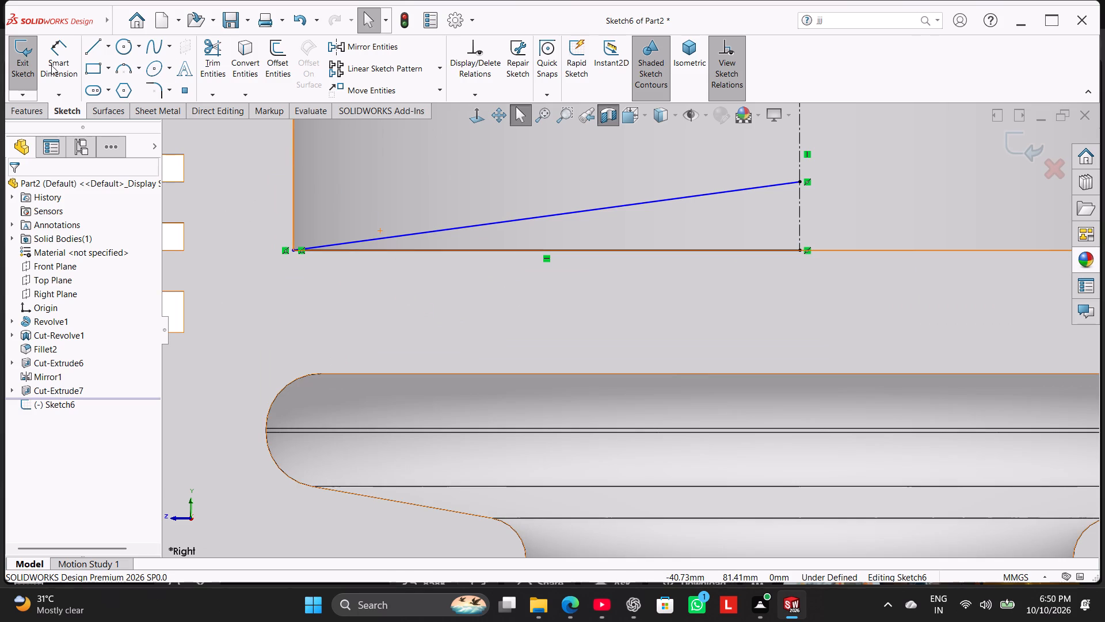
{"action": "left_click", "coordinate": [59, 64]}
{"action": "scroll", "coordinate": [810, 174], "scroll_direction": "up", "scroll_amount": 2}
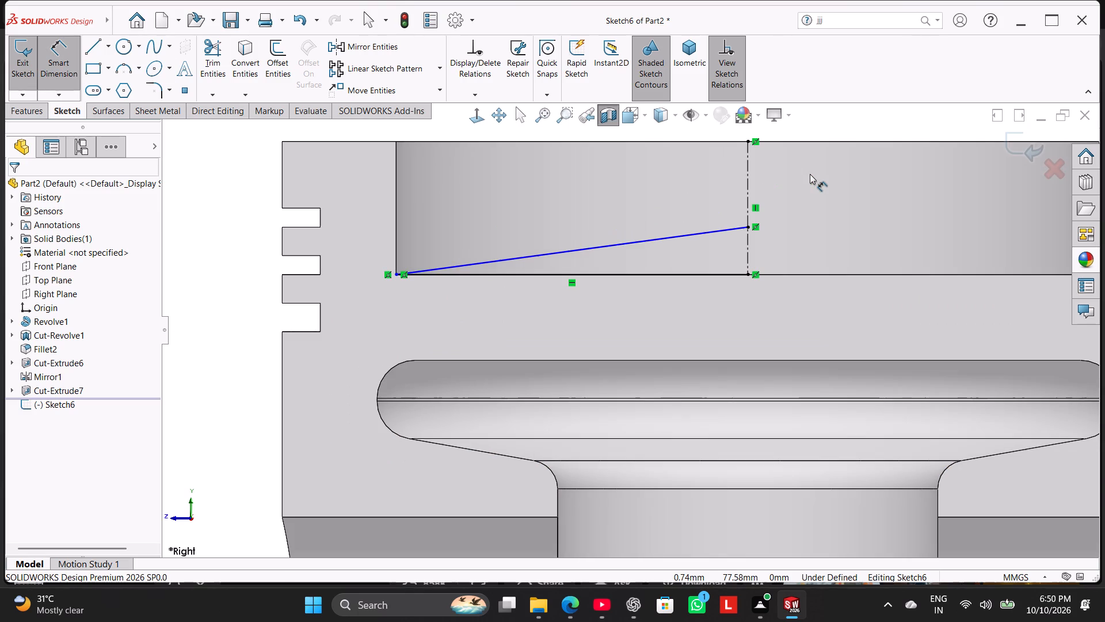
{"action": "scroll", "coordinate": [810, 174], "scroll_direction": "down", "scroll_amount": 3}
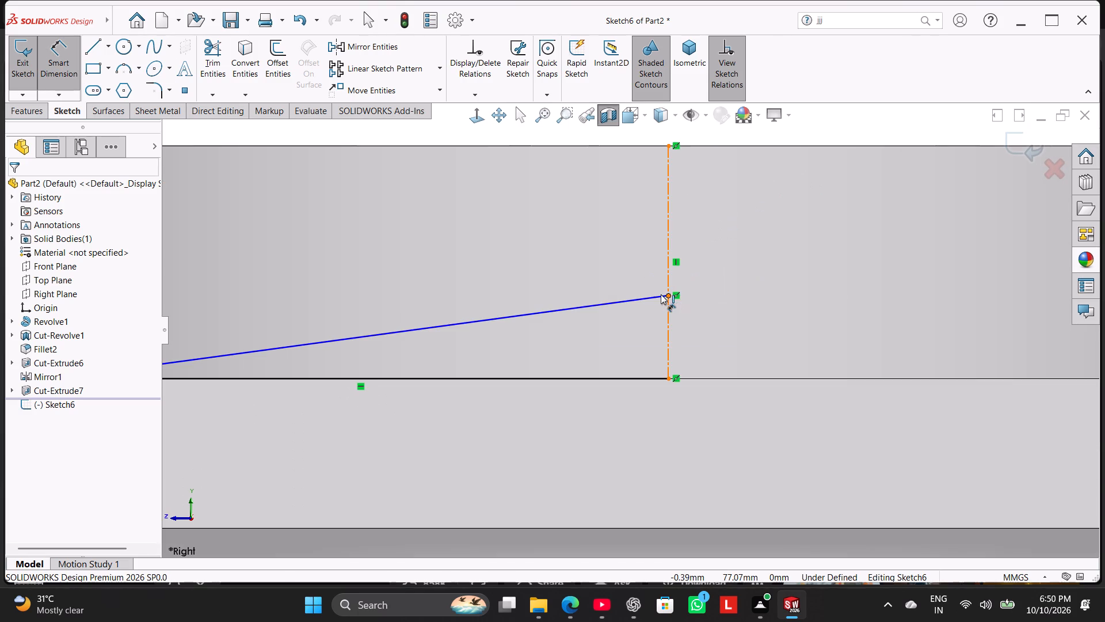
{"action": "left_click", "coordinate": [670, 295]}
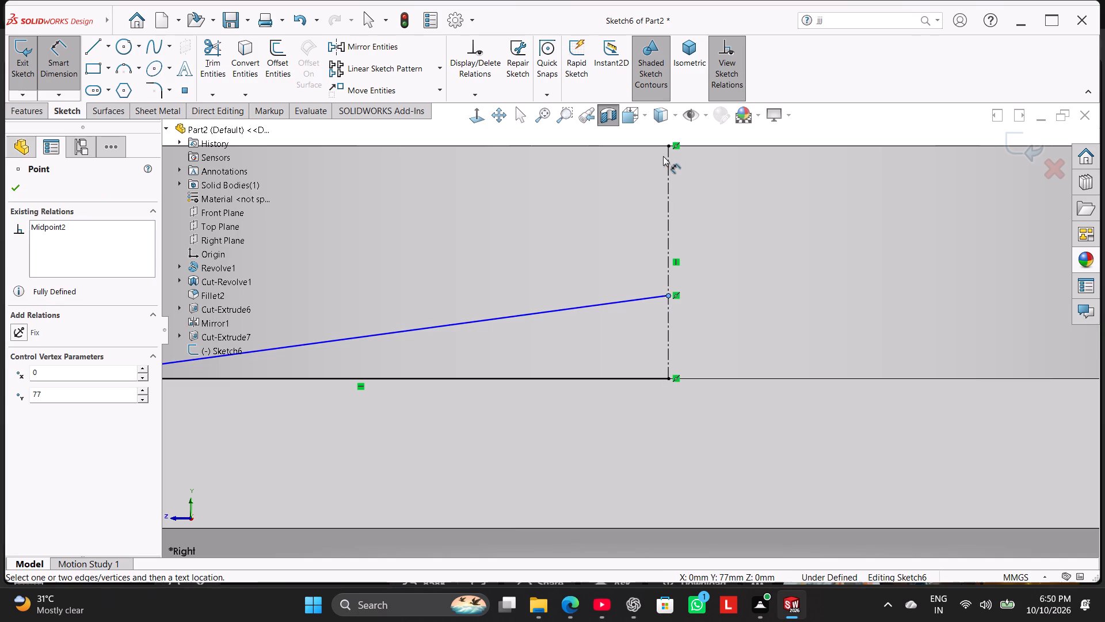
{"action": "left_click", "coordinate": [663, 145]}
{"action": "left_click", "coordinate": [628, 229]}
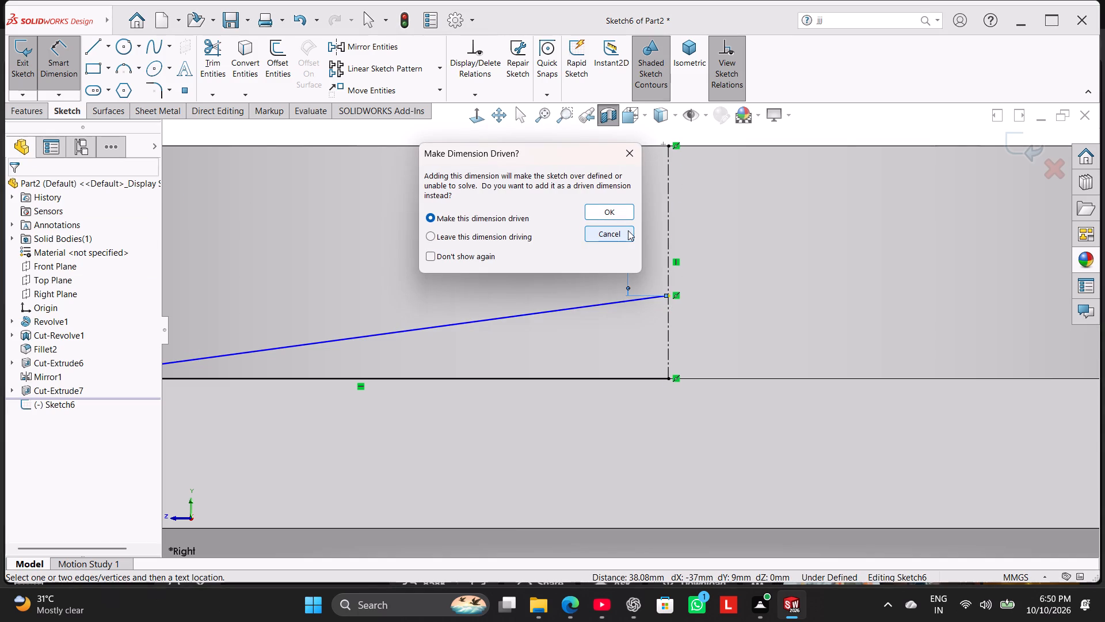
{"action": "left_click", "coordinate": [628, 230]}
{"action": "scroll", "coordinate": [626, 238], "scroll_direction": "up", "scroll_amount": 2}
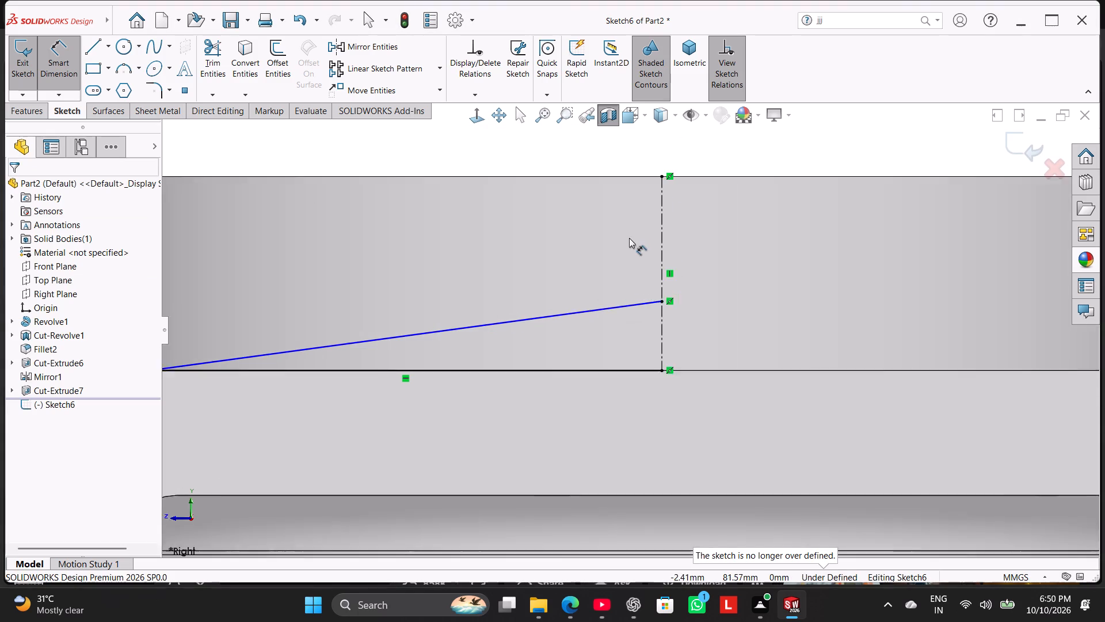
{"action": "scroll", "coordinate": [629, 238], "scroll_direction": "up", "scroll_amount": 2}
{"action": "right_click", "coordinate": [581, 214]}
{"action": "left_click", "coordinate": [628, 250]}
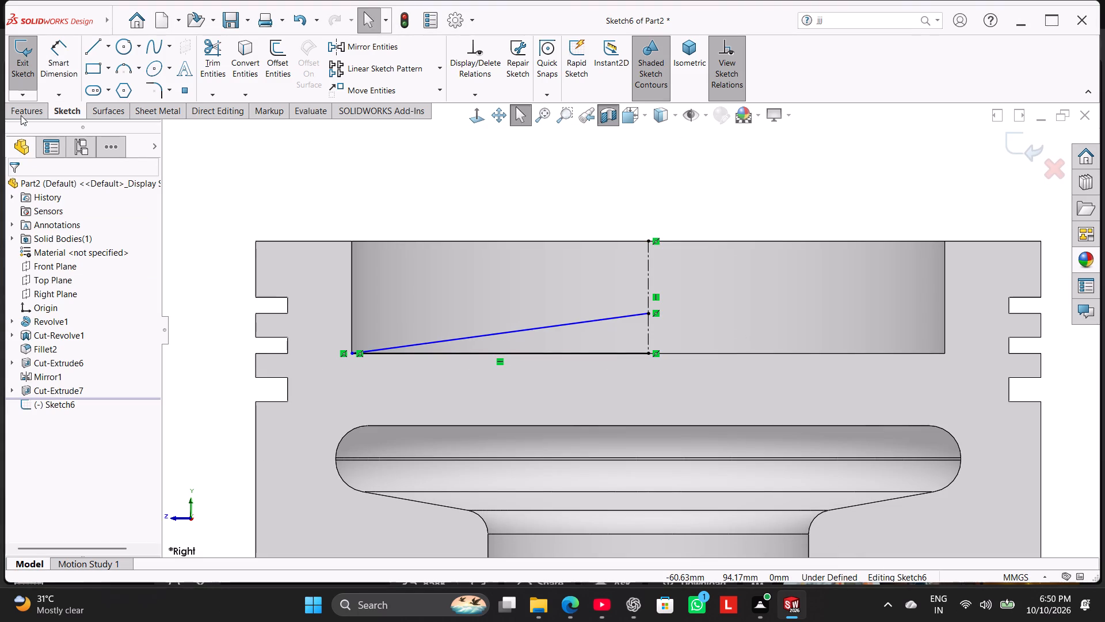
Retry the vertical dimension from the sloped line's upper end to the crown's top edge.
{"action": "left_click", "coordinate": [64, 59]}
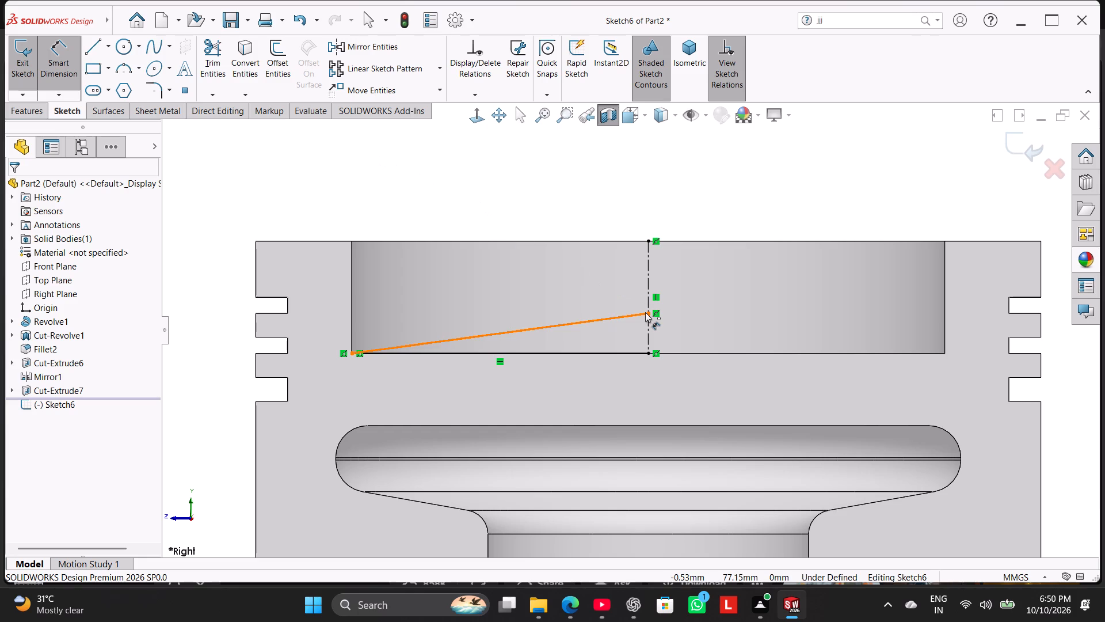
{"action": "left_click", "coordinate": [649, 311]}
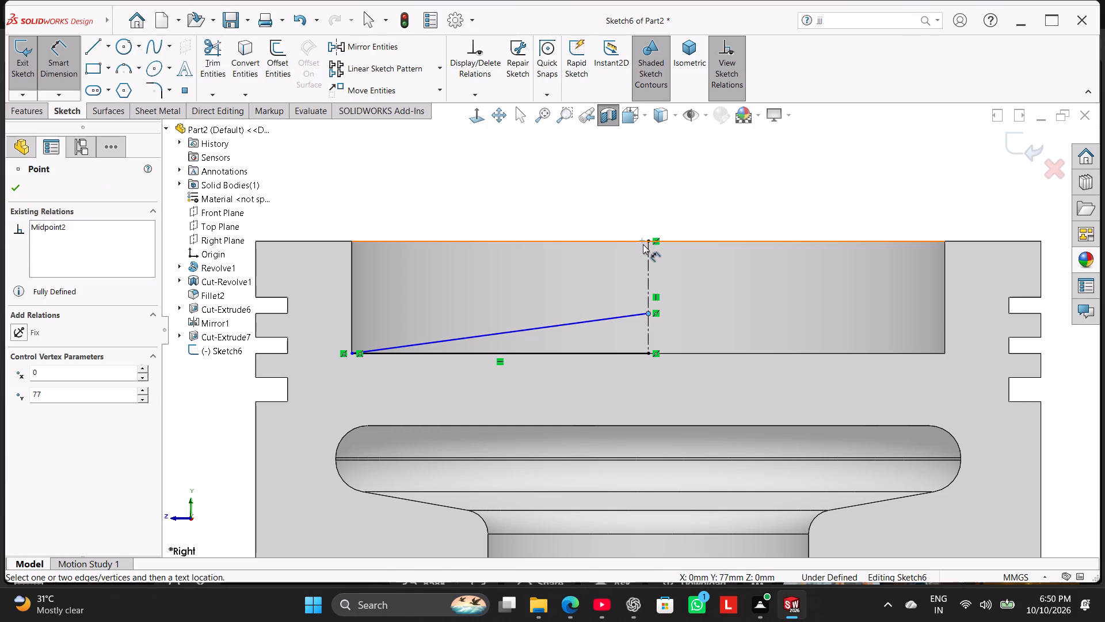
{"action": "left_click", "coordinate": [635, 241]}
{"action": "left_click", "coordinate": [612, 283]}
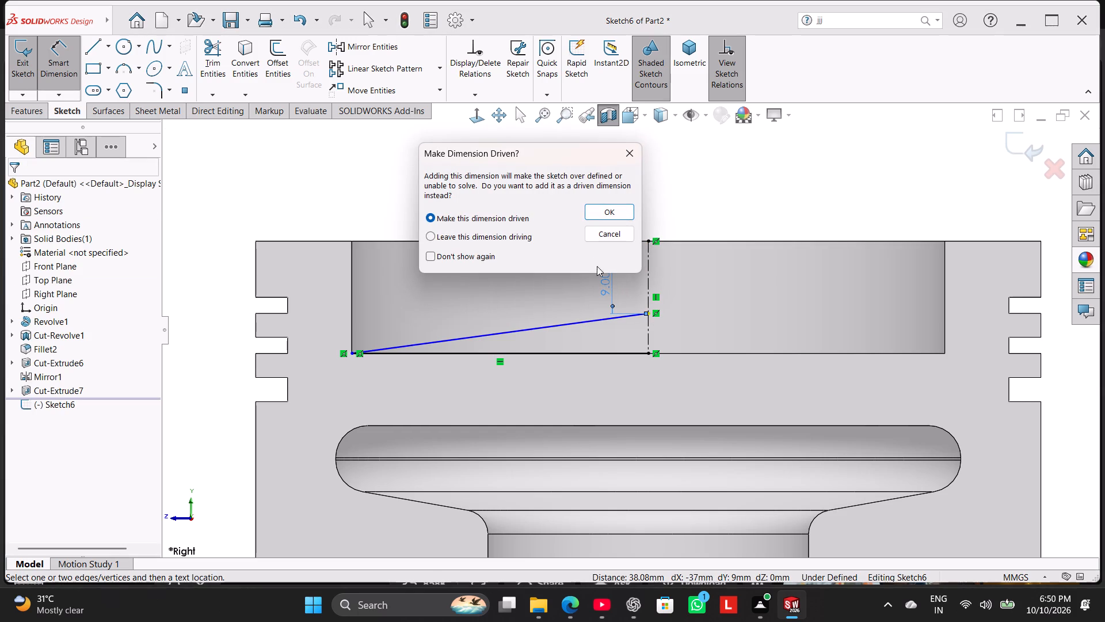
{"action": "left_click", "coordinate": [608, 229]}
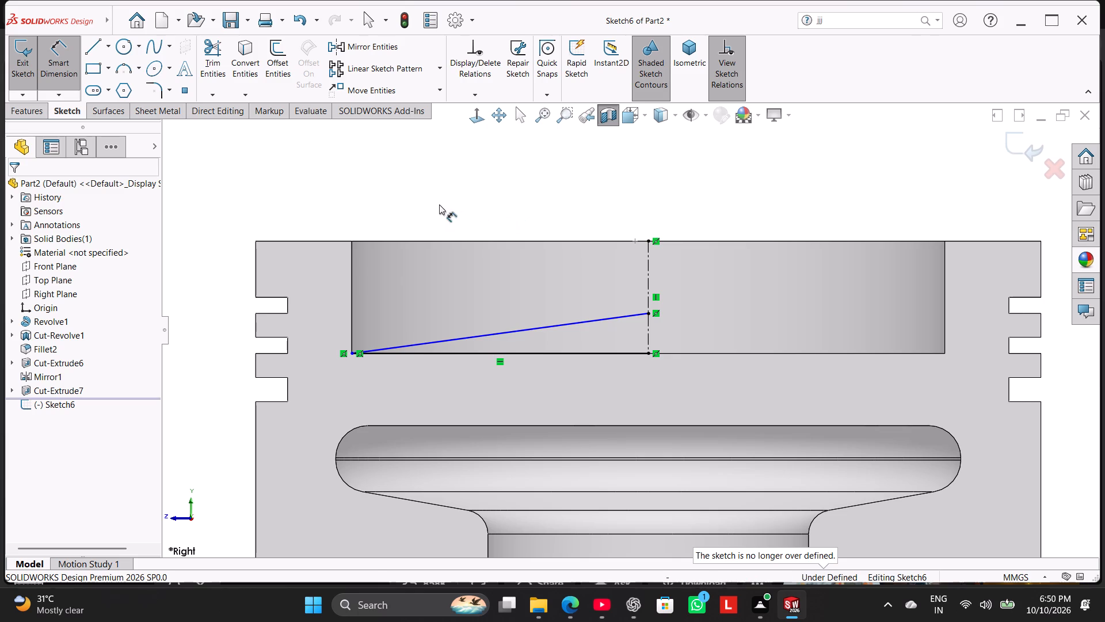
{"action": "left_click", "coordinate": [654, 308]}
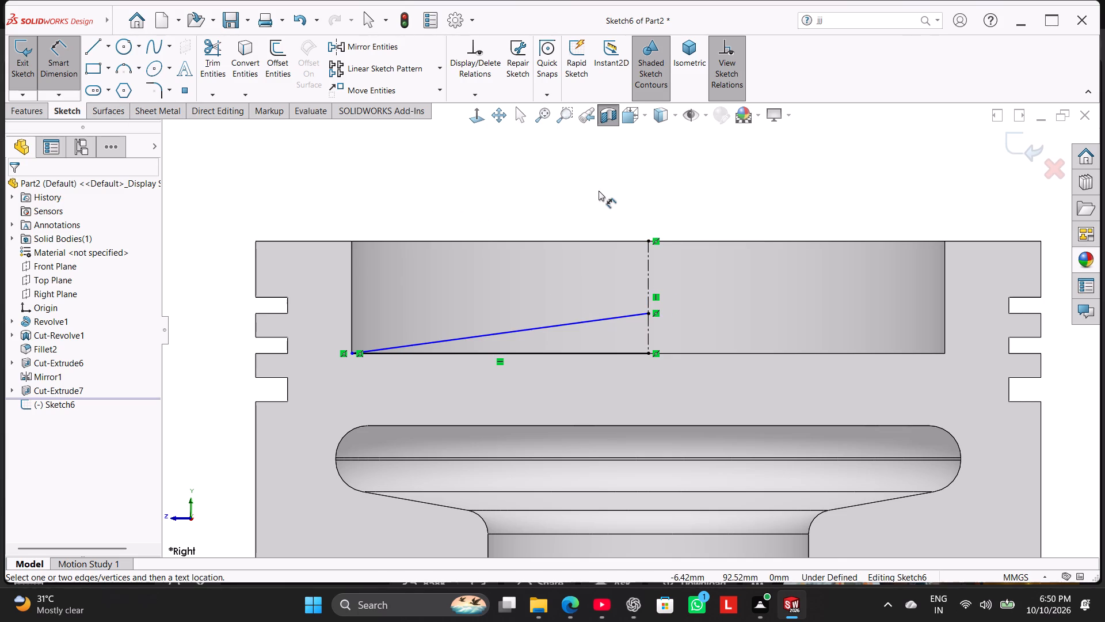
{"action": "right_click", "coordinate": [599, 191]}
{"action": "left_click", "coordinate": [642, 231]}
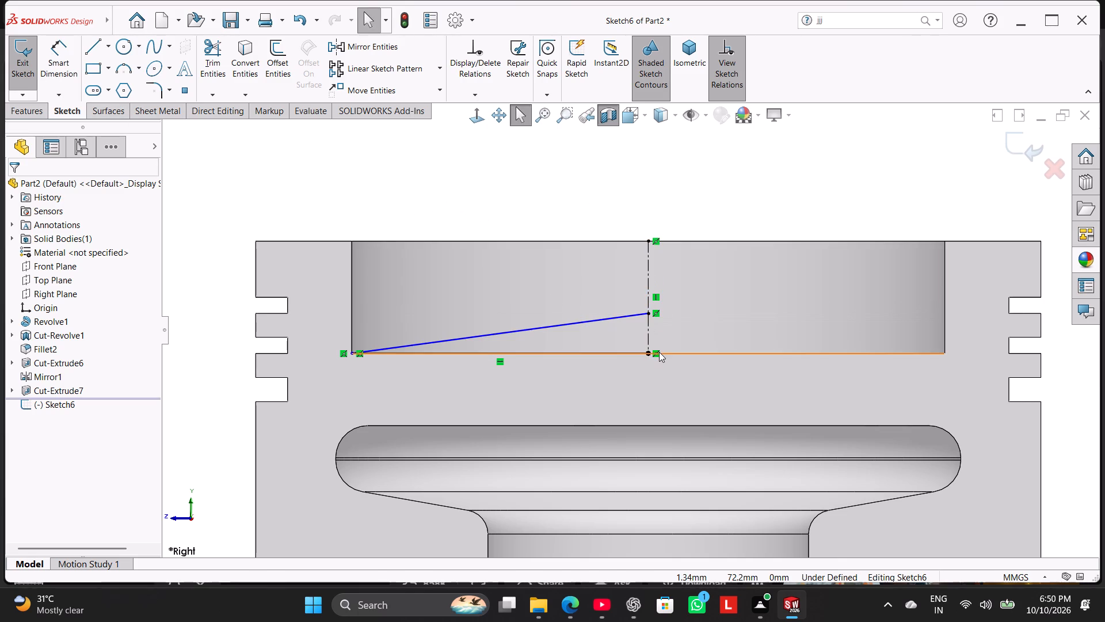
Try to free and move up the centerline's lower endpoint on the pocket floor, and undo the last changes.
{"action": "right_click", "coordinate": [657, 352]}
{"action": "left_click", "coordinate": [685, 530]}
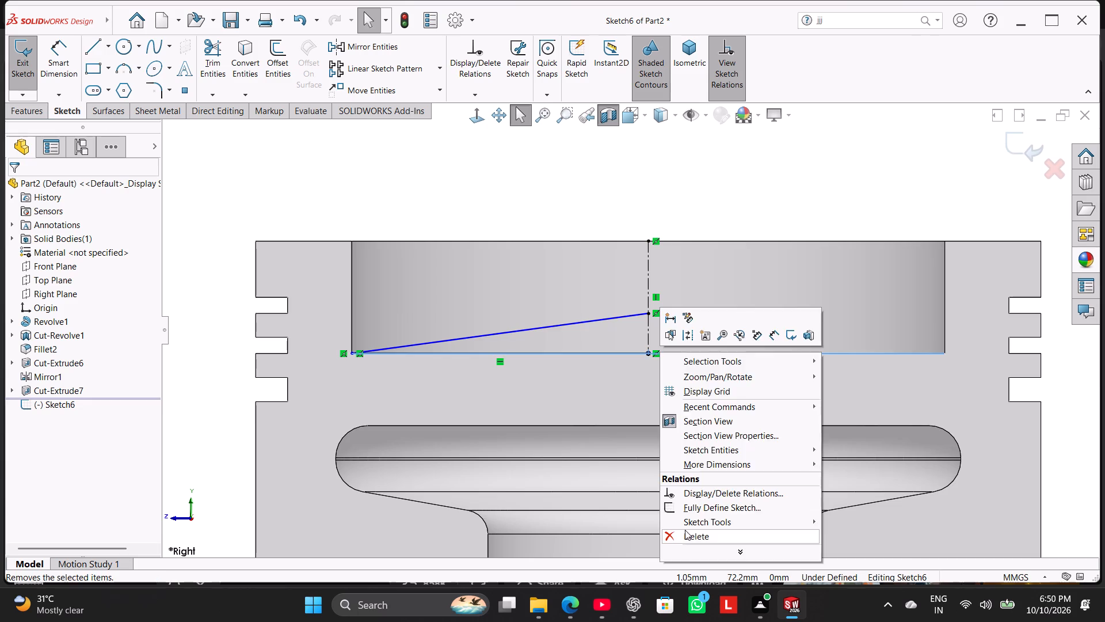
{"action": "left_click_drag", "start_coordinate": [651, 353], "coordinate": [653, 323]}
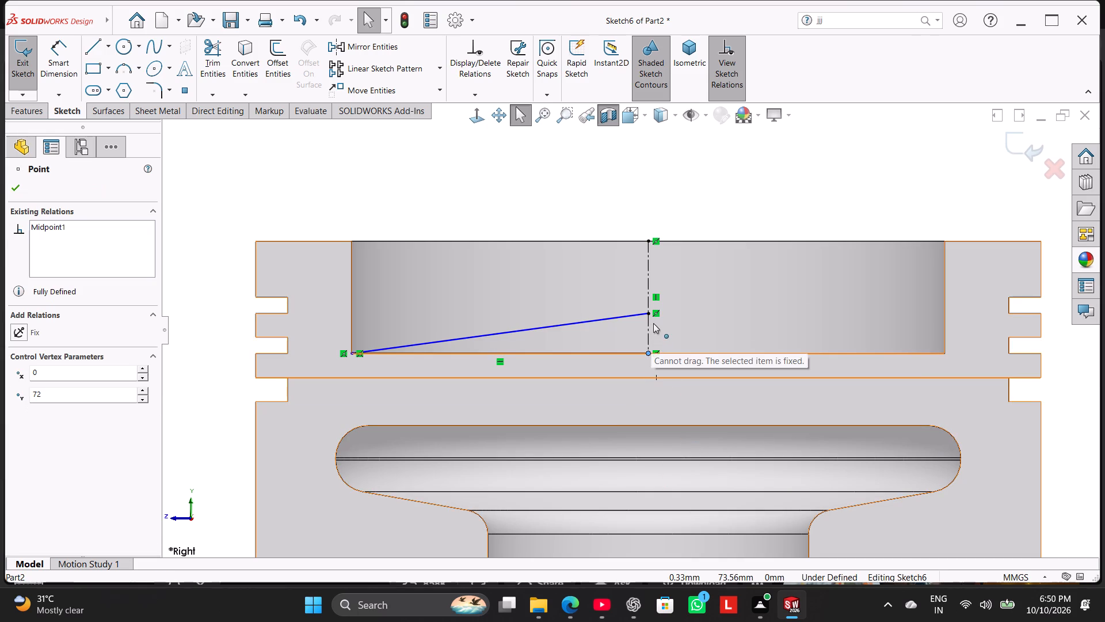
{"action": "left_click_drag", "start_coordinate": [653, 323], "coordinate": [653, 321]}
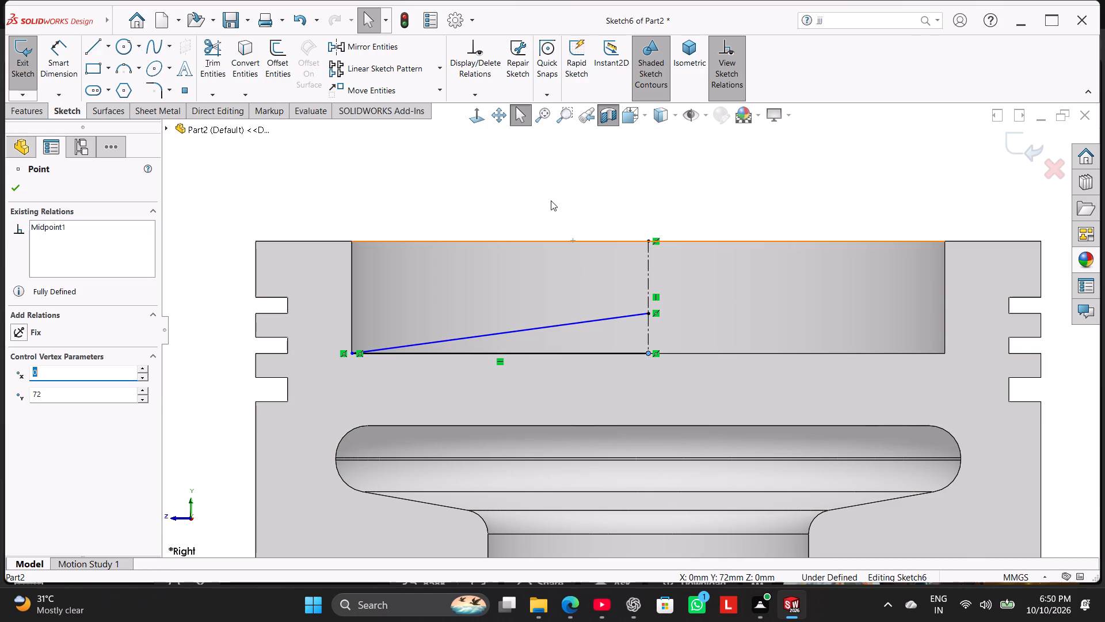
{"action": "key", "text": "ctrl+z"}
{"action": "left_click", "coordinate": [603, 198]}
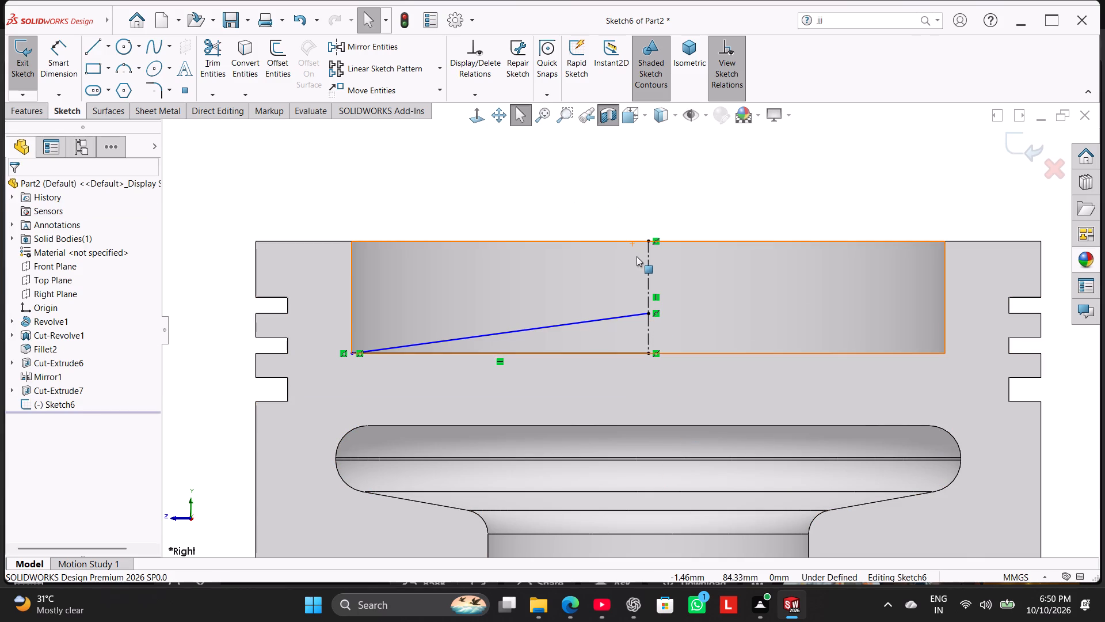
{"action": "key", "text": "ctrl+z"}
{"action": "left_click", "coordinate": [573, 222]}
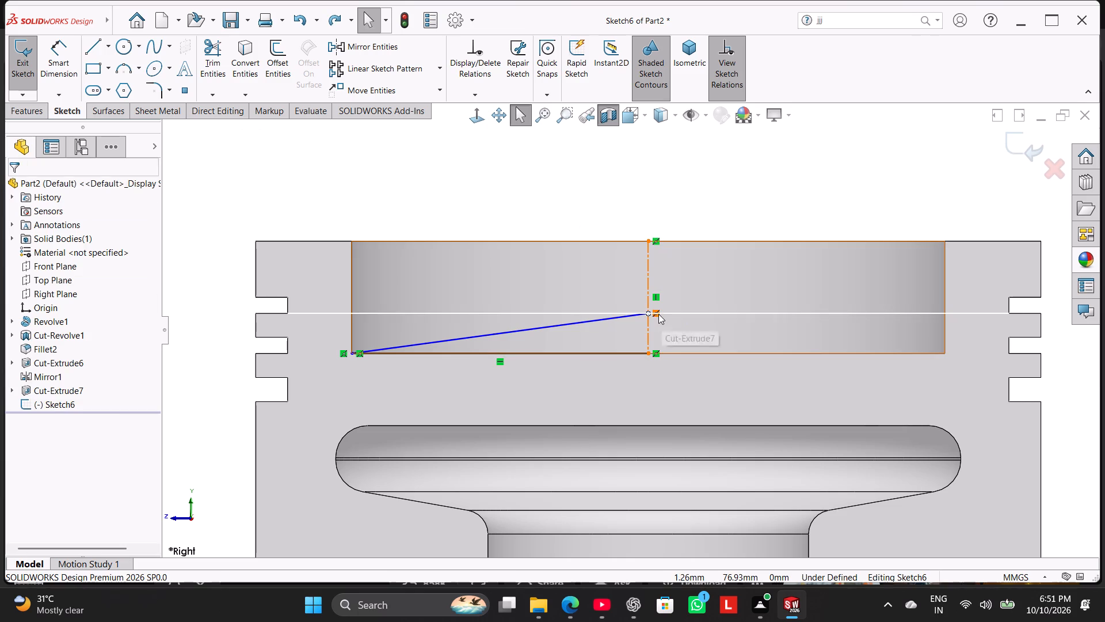
Delete the midpoint relation at the sloped line's upper end and move that endpoint up the centerline to about Y 81.1 mm.
{"action": "left_click_drag", "start_coordinate": [657, 313], "coordinate": [651, 266]}
{"action": "left_click", "coordinate": [610, 203]}
{"action": "left_click_drag", "start_coordinate": [649, 312], "coordinate": [646, 249]}
{"action": "left_click", "coordinate": [600, 221]}
{"action": "right_click", "coordinate": [658, 314]}
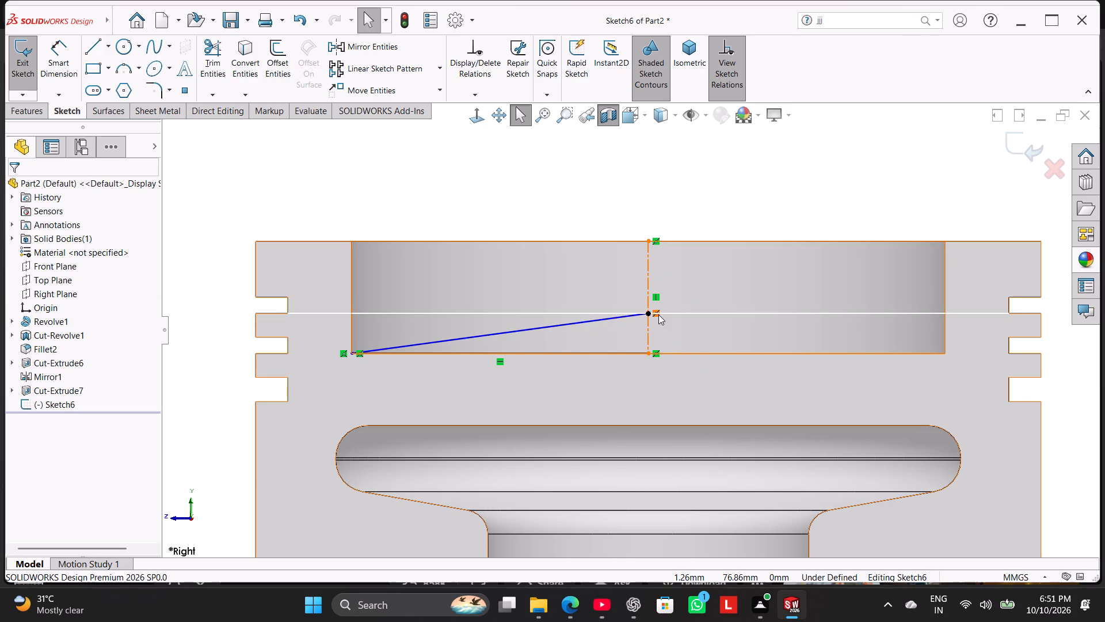
{"action": "left_click", "coordinate": [684, 495]}
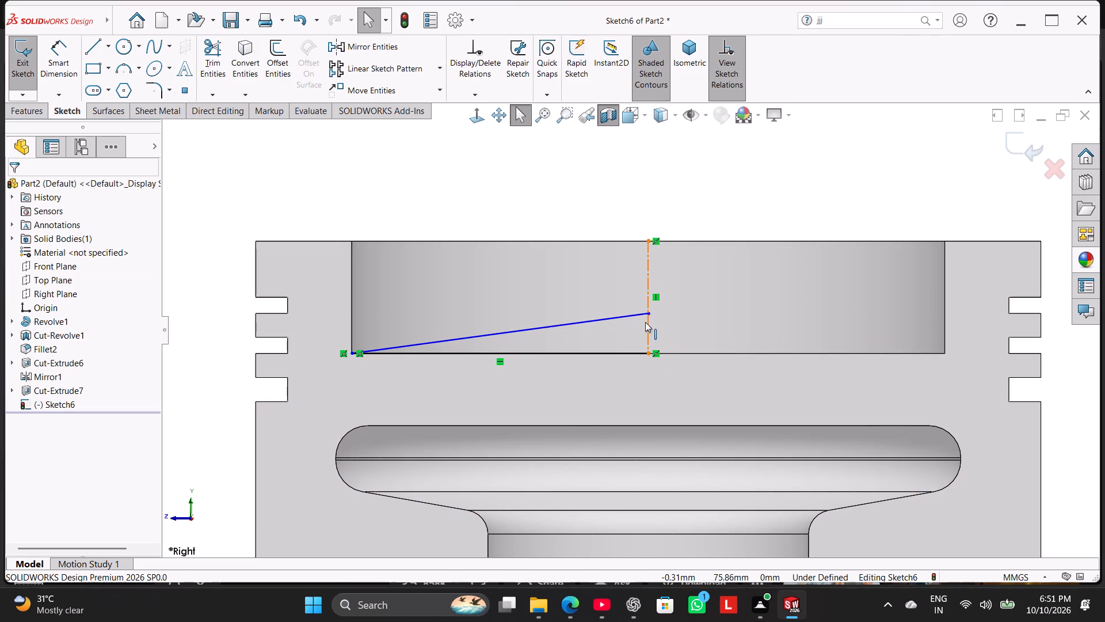
{"action": "left_click_drag", "start_coordinate": [650, 313], "coordinate": [650, 280]}
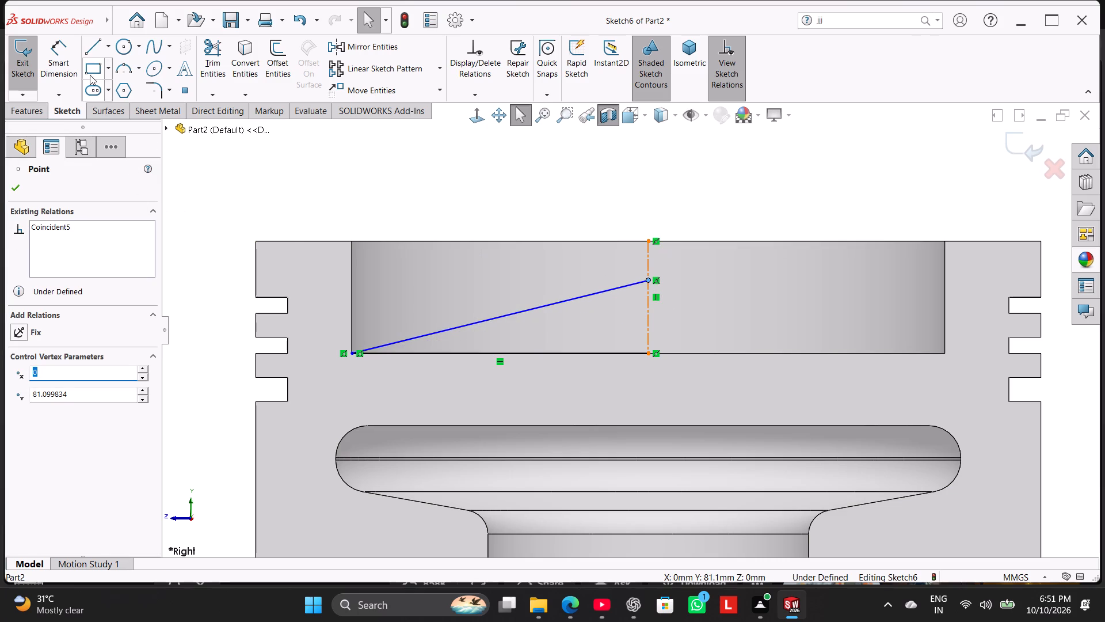
Dimension the sloped line's upper end 8 mm below the centerline's top endpoint.
{"action": "left_click", "coordinate": [55, 56]}
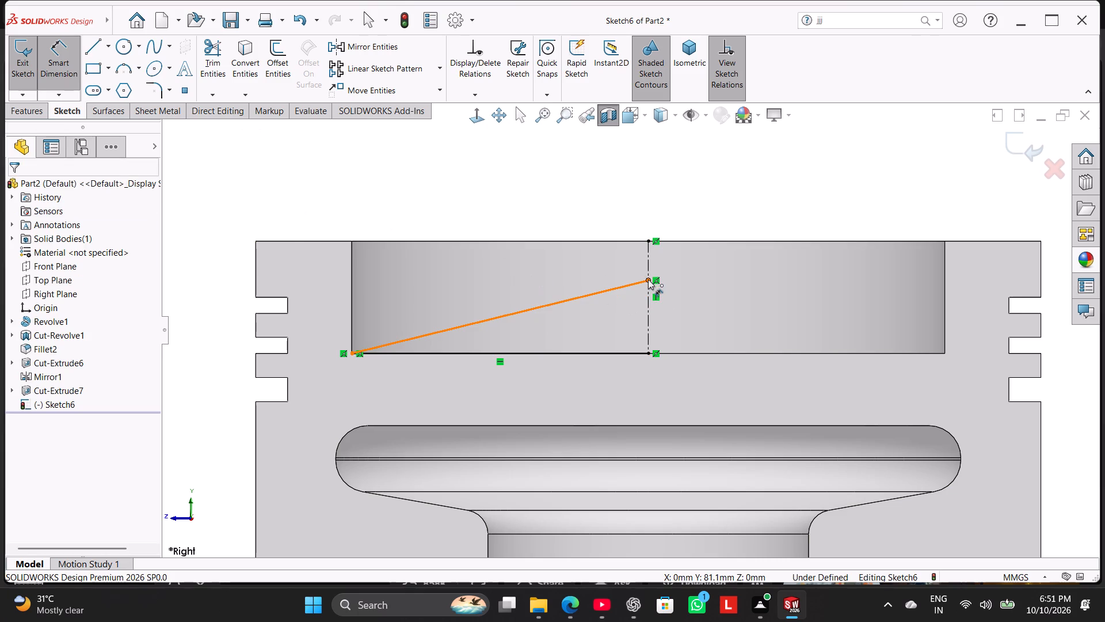
{"action": "left_click", "coordinate": [648, 279]}
{"action": "left_click", "coordinate": [649, 240]}
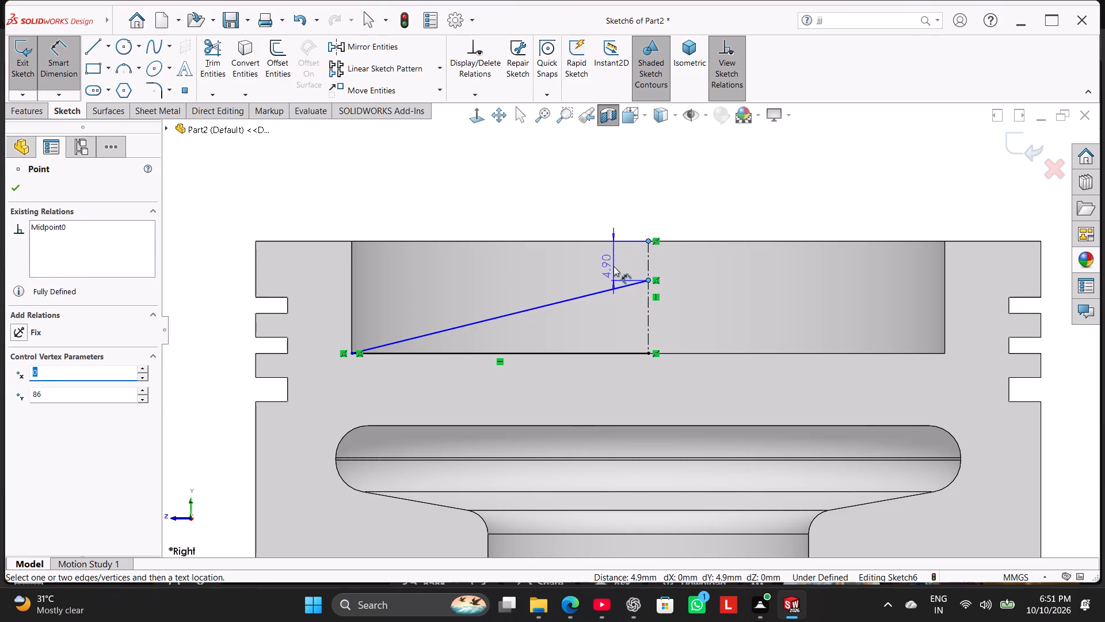
{"action": "left_click", "coordinate": [614, 266]}
{"action": "key", "text": "8"}
{"action": "key", "text": "Return"}
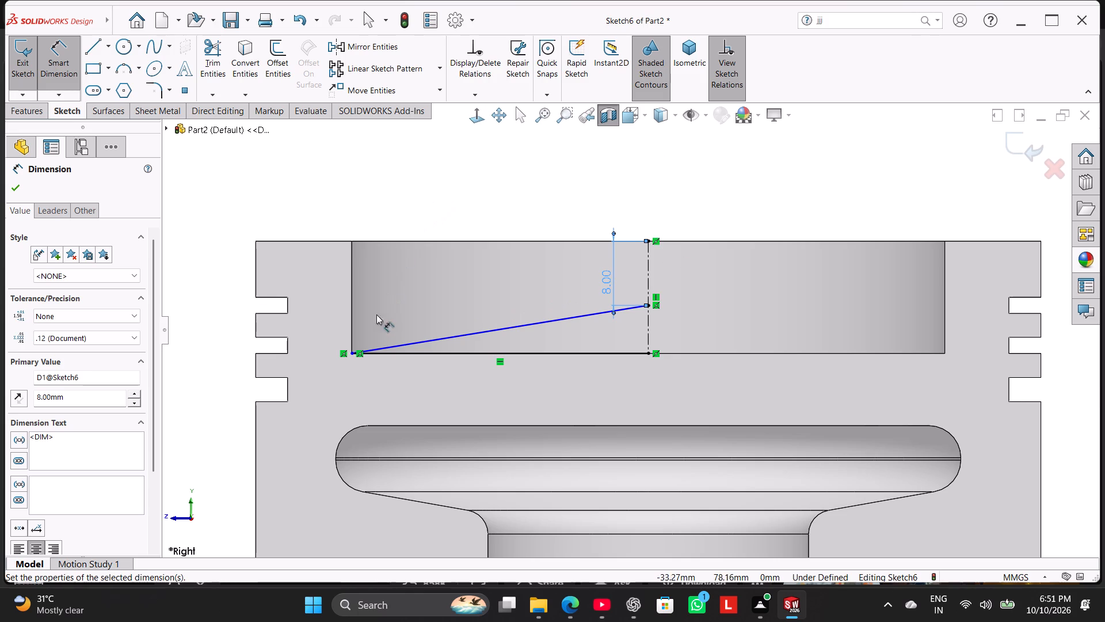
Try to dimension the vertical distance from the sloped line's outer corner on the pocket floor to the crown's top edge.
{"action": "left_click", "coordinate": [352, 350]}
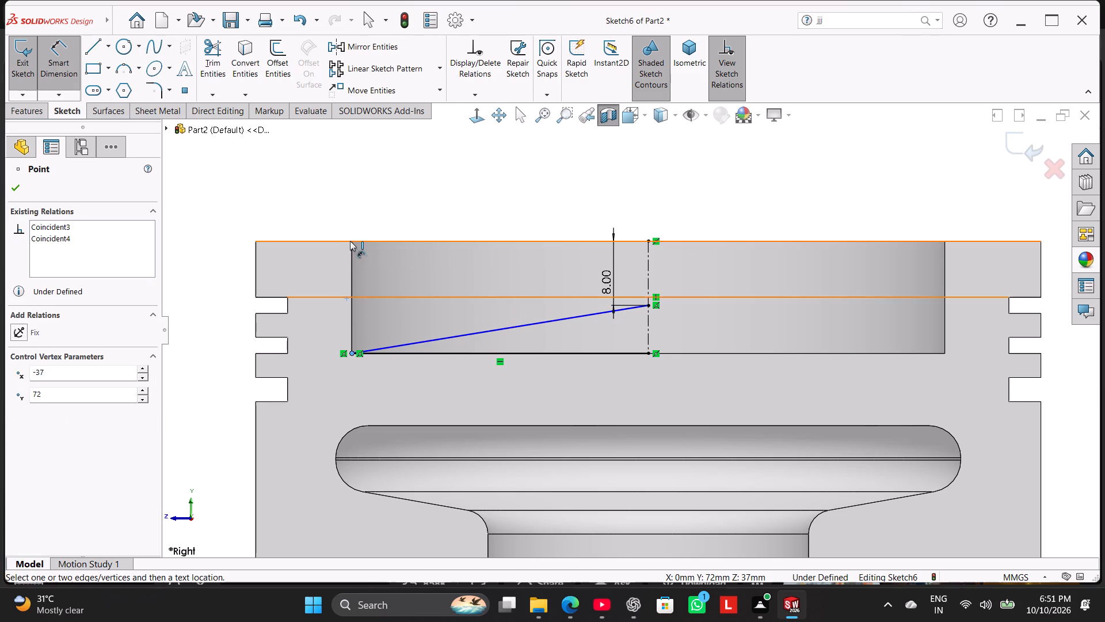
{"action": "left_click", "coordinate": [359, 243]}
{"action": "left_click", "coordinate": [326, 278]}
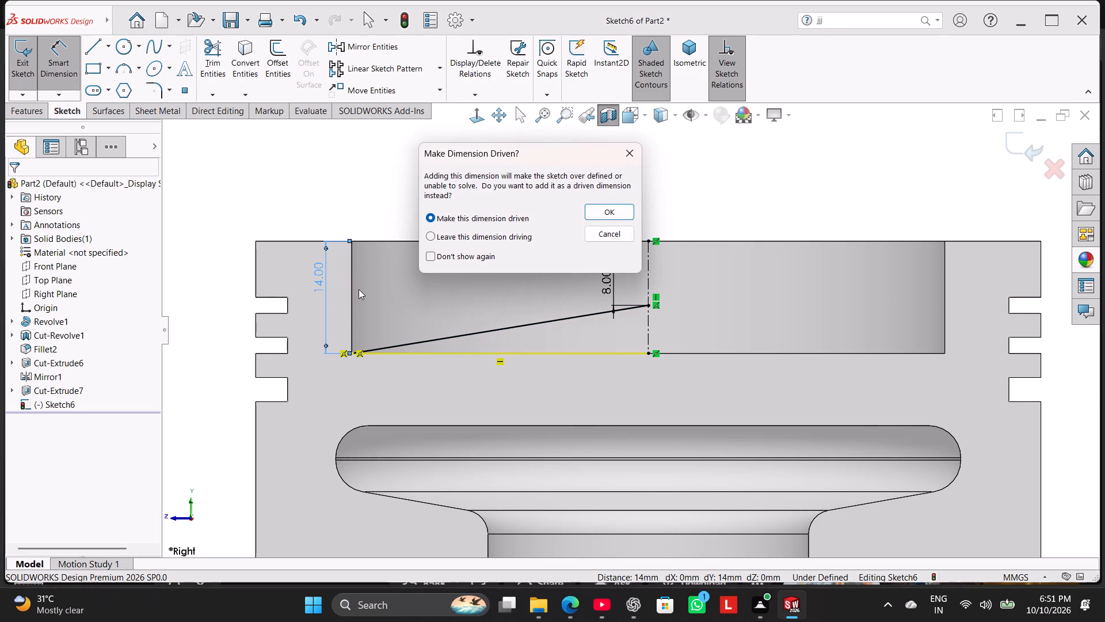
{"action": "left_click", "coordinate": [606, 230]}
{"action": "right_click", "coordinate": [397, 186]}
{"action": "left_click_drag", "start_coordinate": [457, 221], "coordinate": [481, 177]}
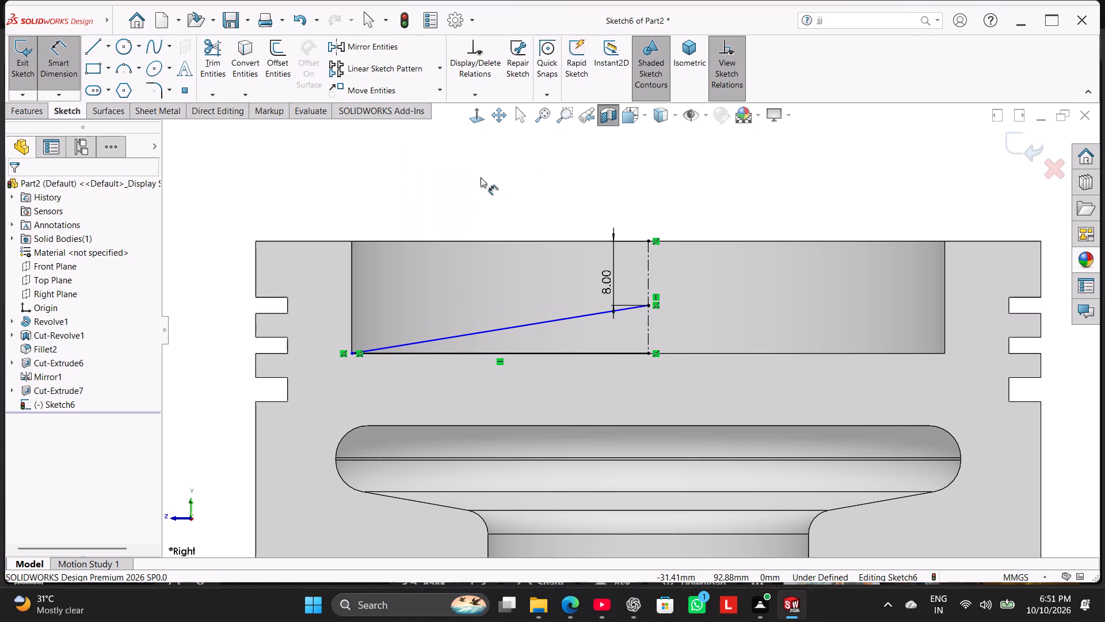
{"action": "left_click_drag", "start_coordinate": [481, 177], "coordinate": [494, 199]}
Draw a vertical 6 mm line from the sloped line's upper end to the pocket floor, closing the triangular profile.
{"action": "left_click", "coordinate": [94, 49]}
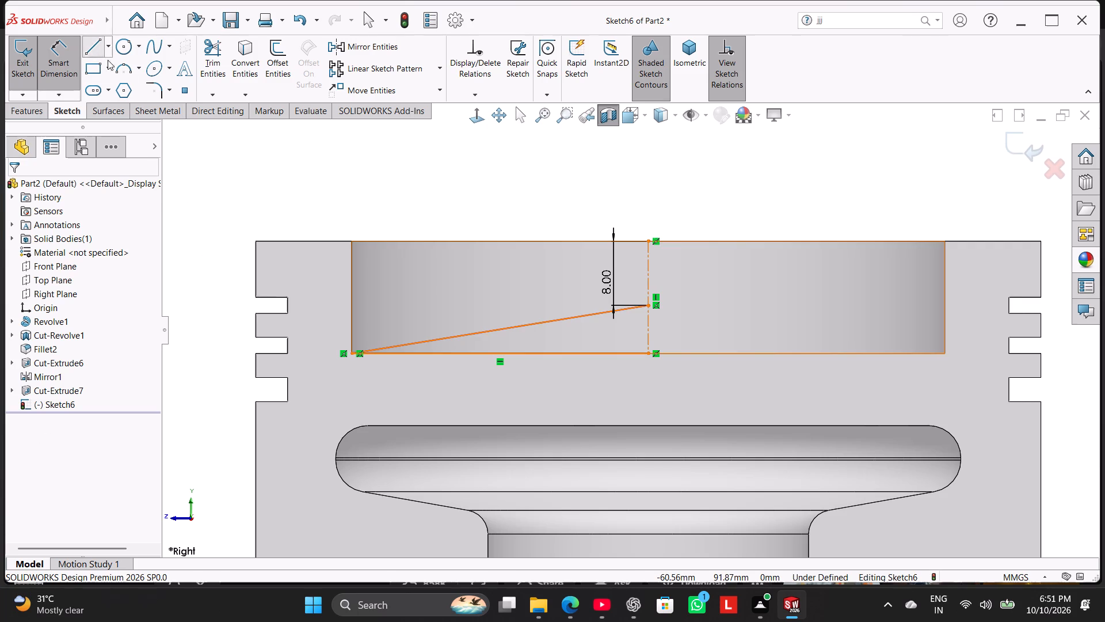
{"action": "left_click", "coordinate": [646, 303]}
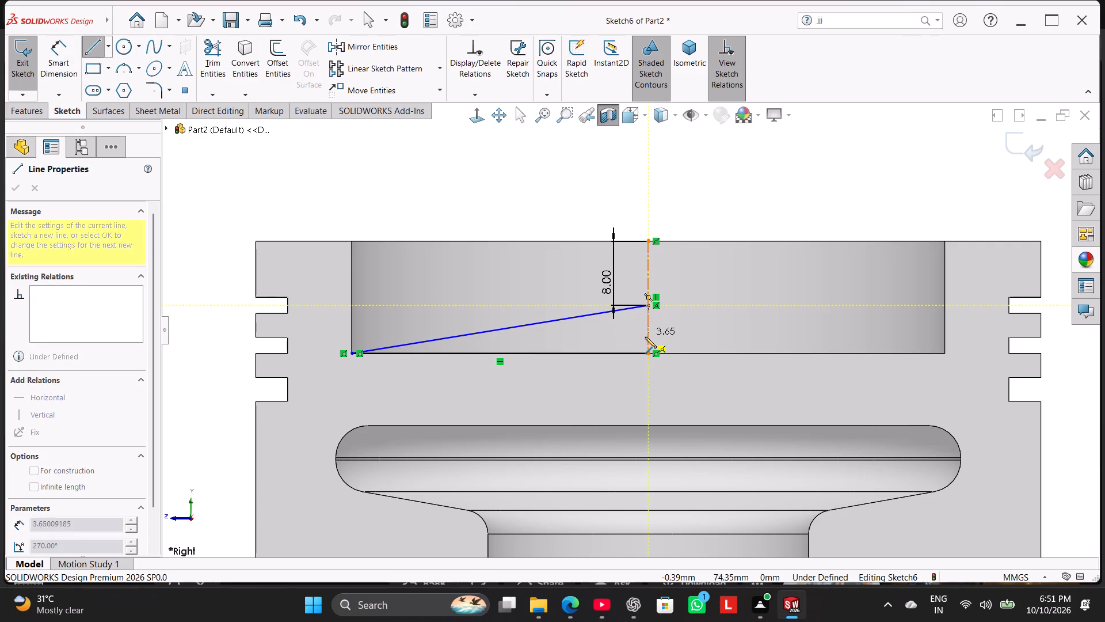
{"action": "left_click", "coordinate": [646, 354]}
{"action": "right_click", "coordinate": [513, 210]}
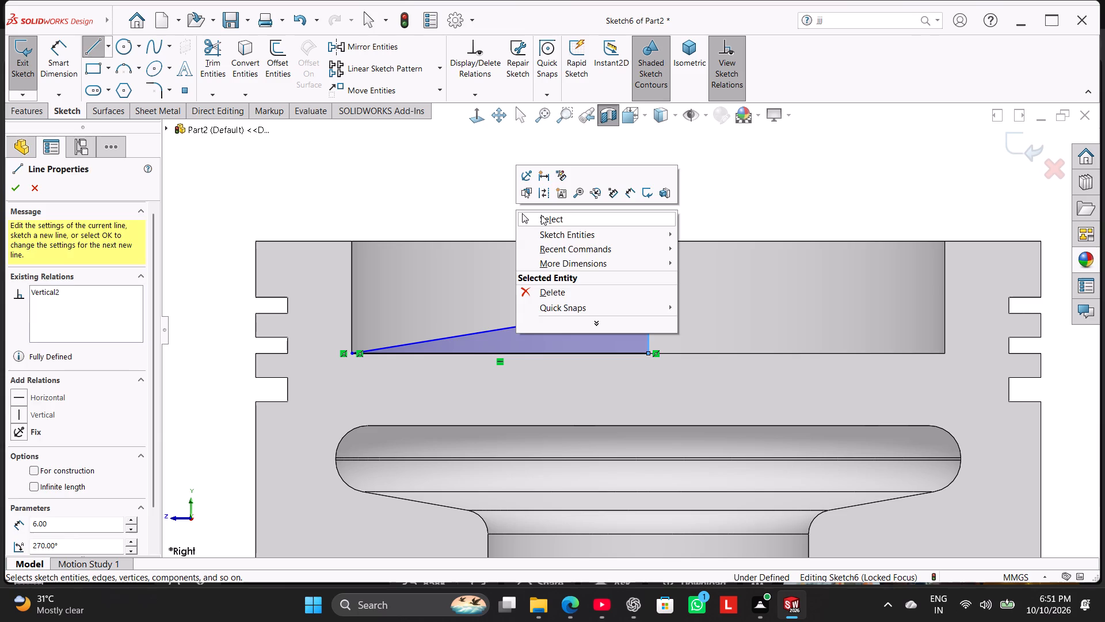
{"action": "left_click", "coordinate": [541, 215]}
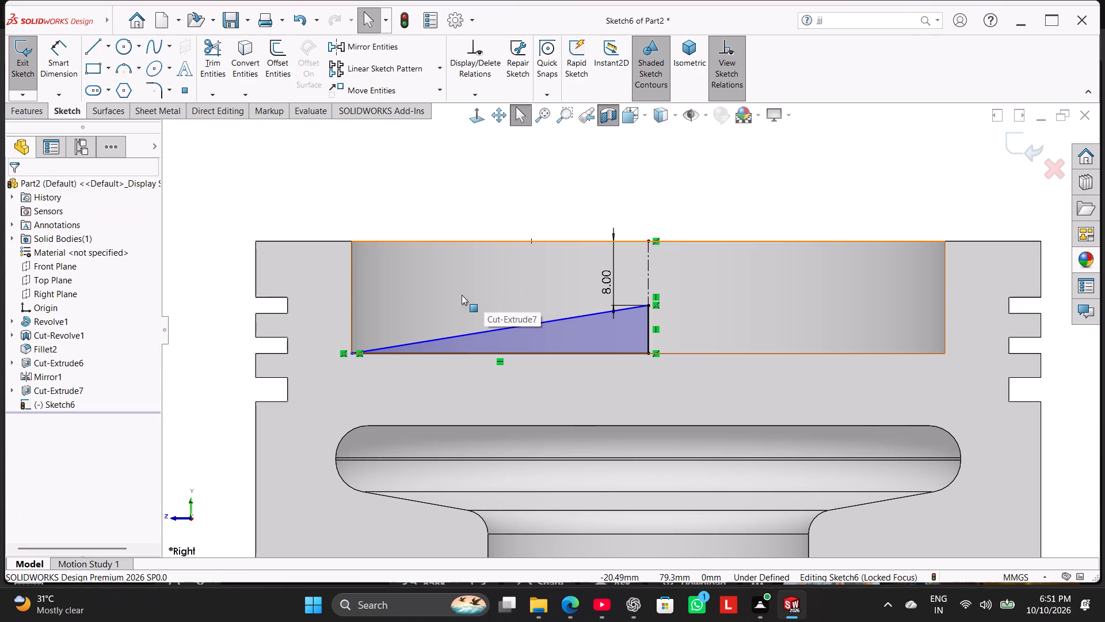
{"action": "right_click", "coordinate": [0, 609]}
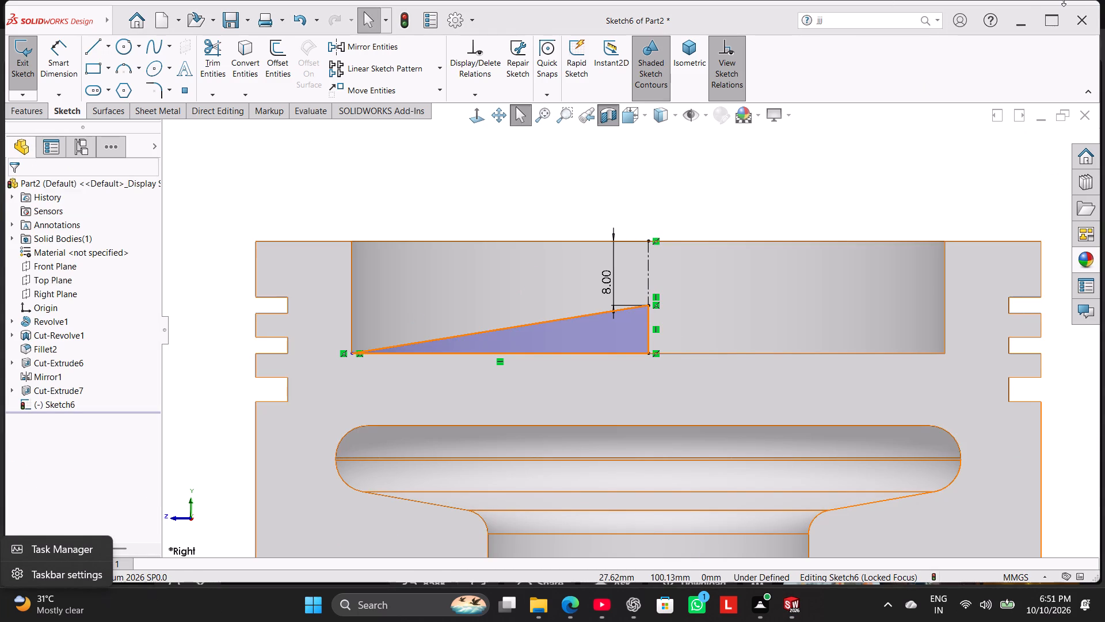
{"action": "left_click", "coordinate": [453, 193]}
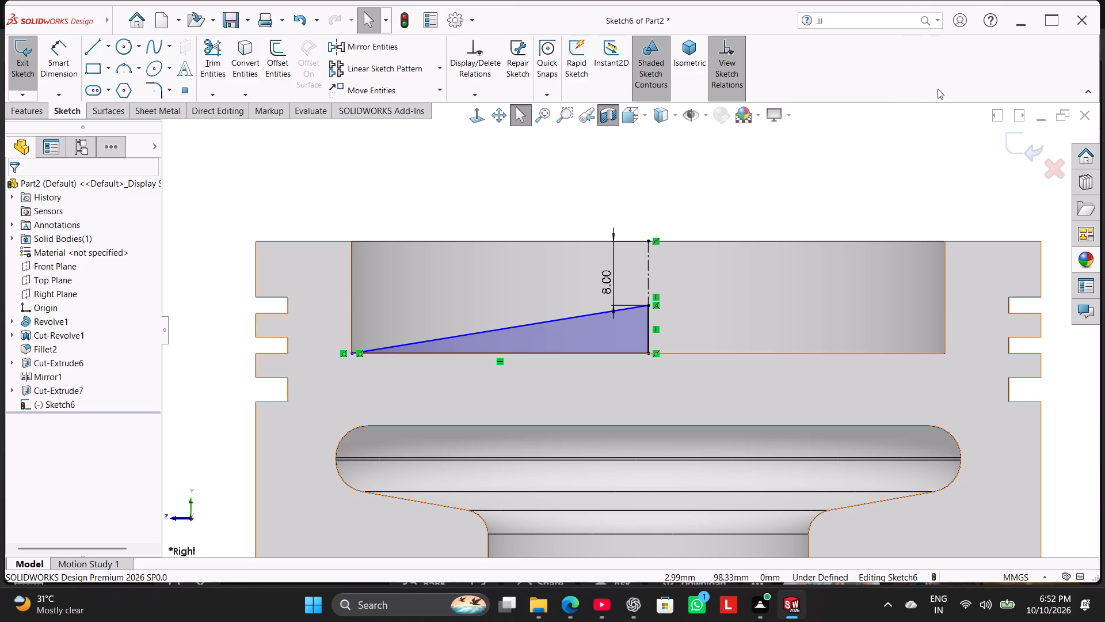
Turn off the section view, close the sloped profile sketch and show the piston in isometric view.
{"action": "scroll", "coordinate": [520, 184], "scroll_direction": "up", "scroll_amount": 4}
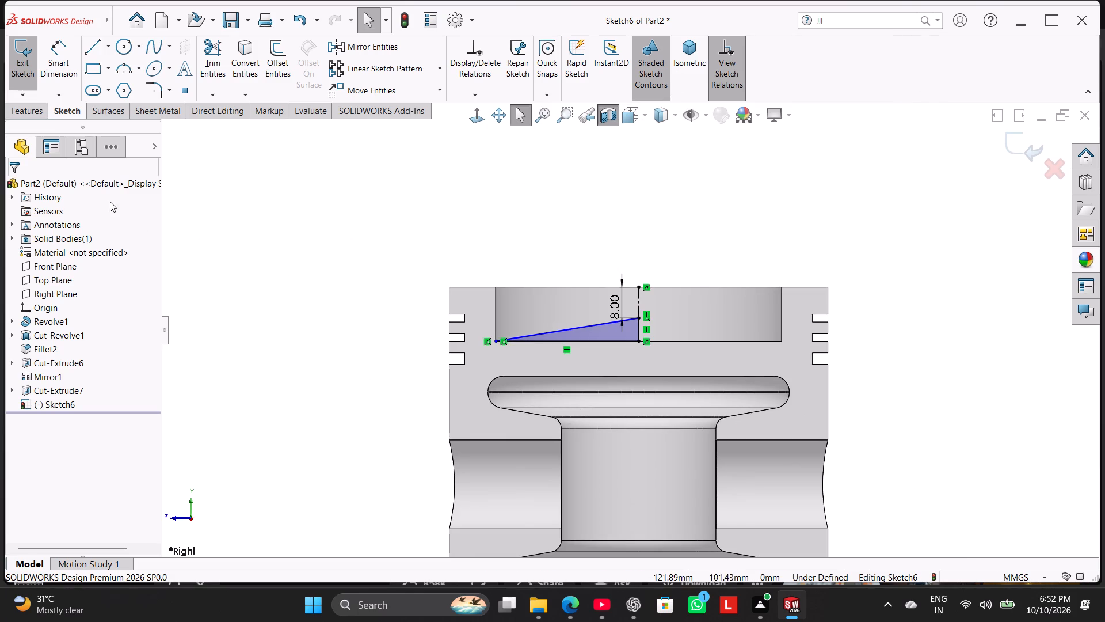
{"action": "left_click", "coordinate": [480, 119]}
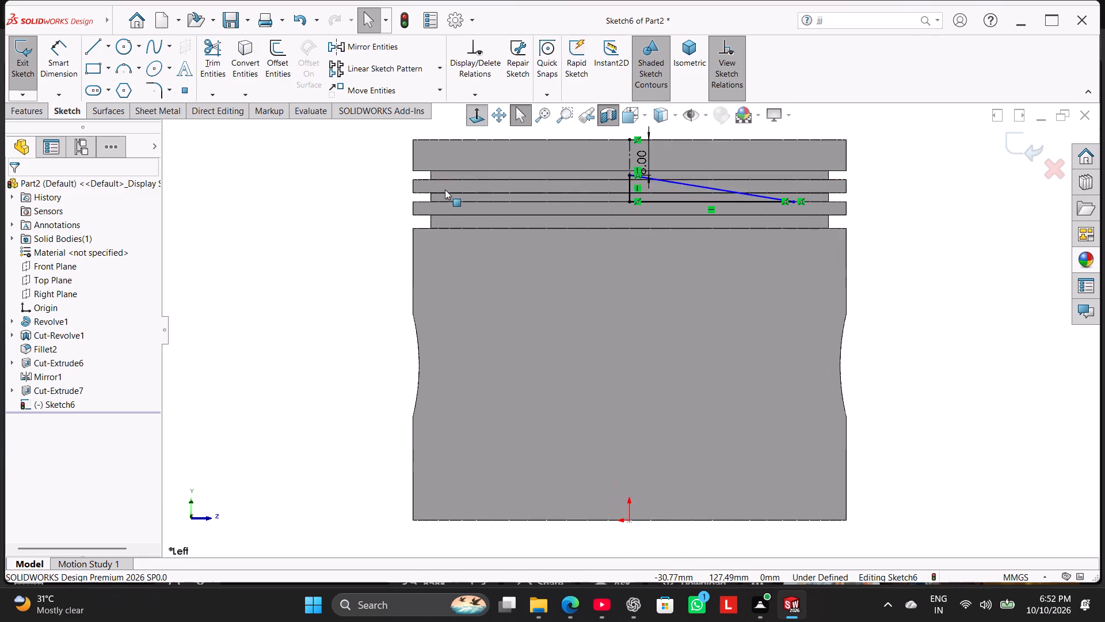
{"action": "left_click", "coordinate": [599, 112]}
{"action": "right_click_drag", "start_coordinate": [360, 232], "coordinate": [433, 157]}
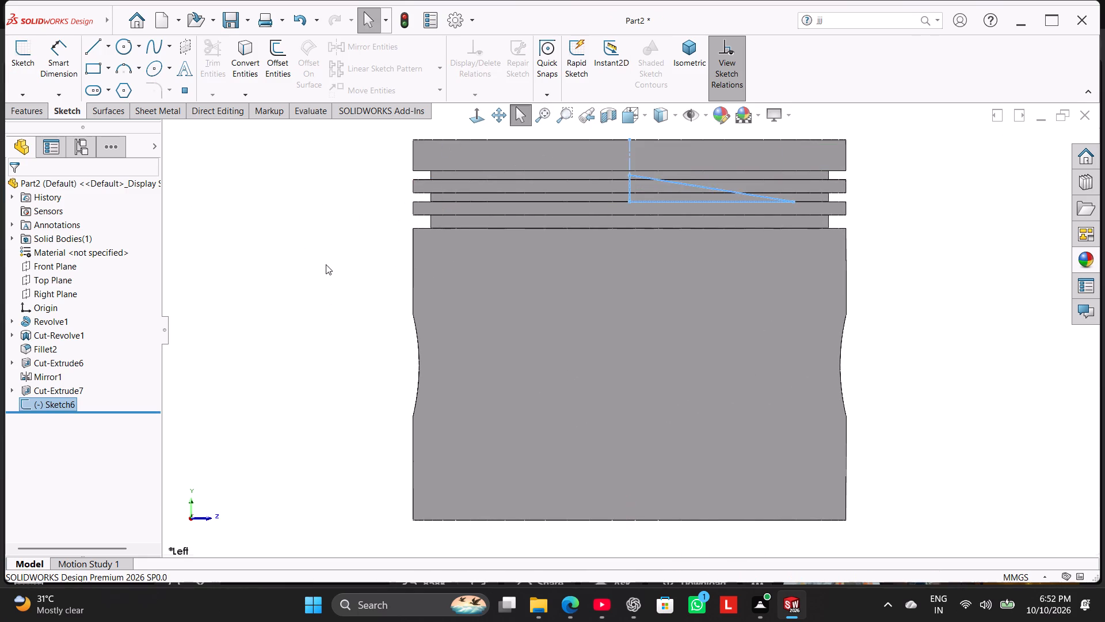
{"action": "right_click_drag", "start_coordinate": [326, 264], "coordinate": [508, 130]}
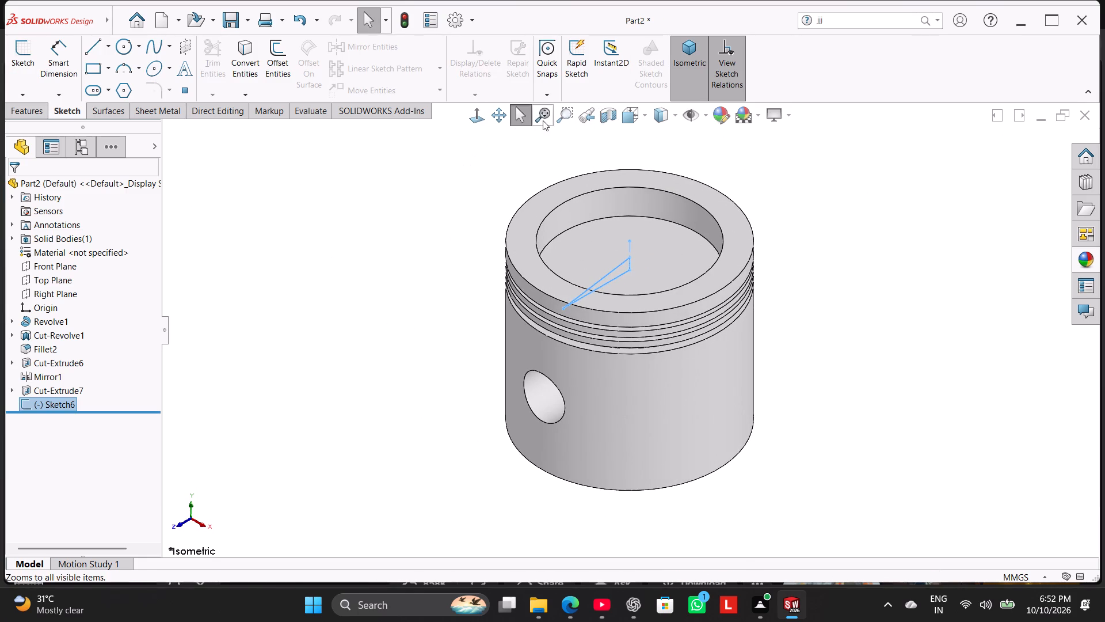
Section the piston at the Right Plane with 0 mm offset and view it normal to the cut.
{"action": "left_click", "coordinate": [603, 116]}
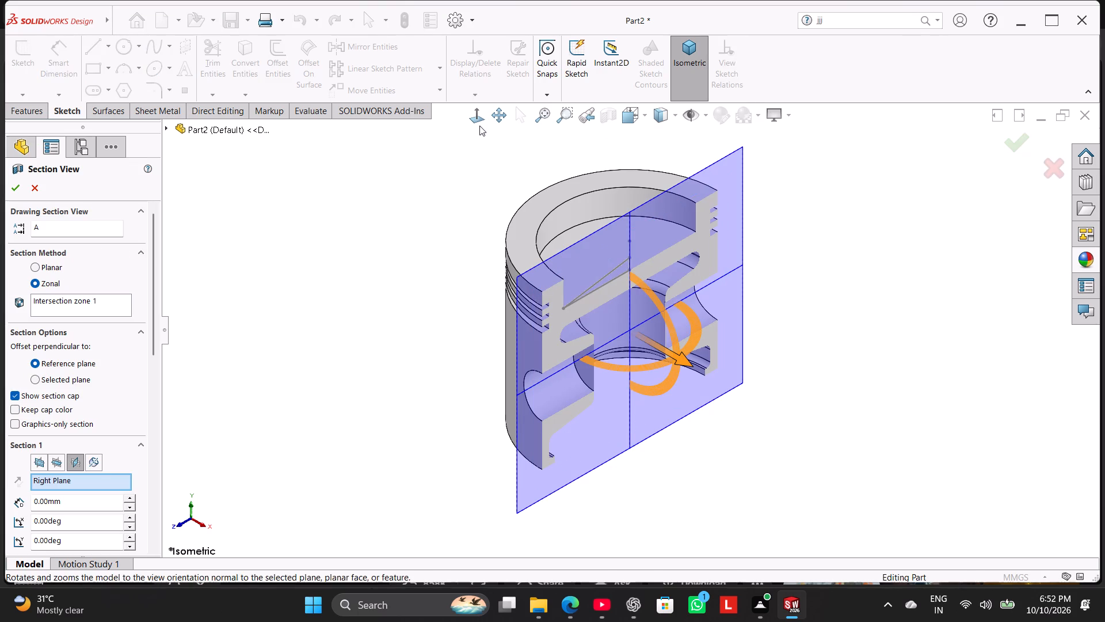
{"action": "left_click", "coordinate": [479, 126]}
{"action": "left_click", "coordinate": [386, 219]}
{"action": "scroll", "coordinate": [734, 166], "scroll_direction": "up", "scroll_amount": 2}
{"action": "left_click", "coordinate": [399, 211]}
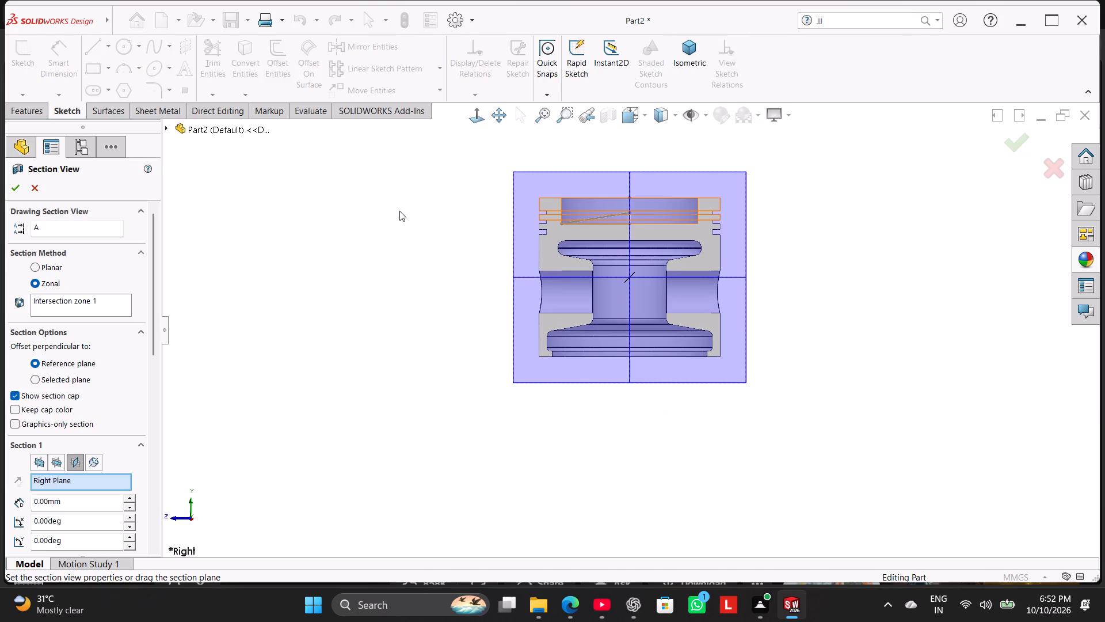
{"action": "left_click", "coordinate": [13, 188]}
{"action": "scroll", "coordinate": [740, 188], "scroll_direction": "down", "scroll_amount": 3}
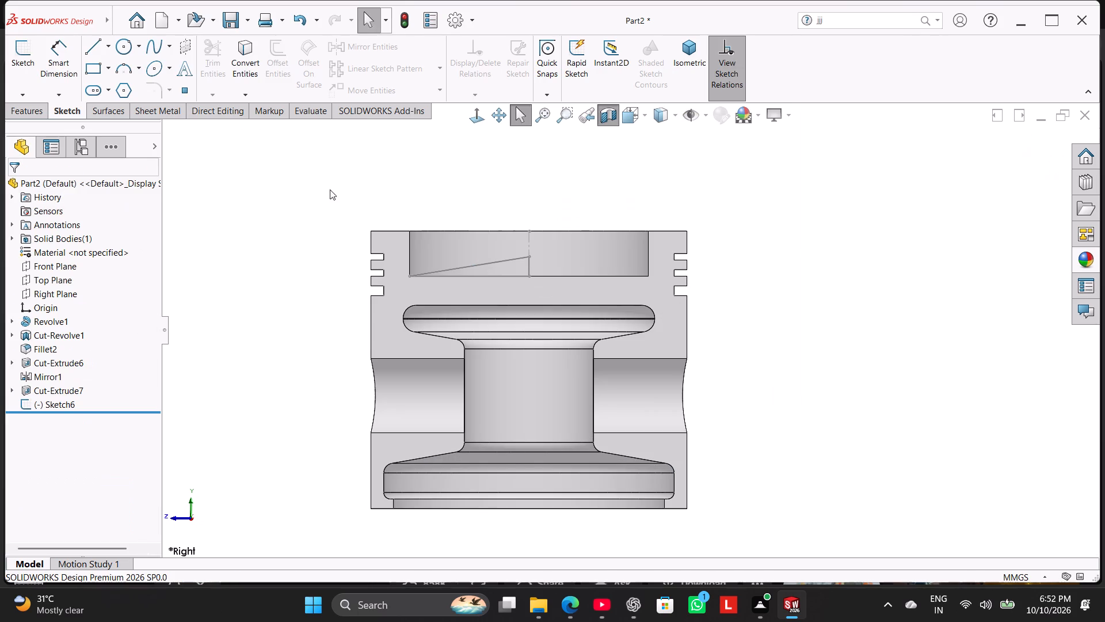
In a new sketch on the Right Plane, draw a three-point arc of about 117.5 mm radius over the crown, joining its outer top corners.
{"action": "left_click", "coordinate": [123, 64]}
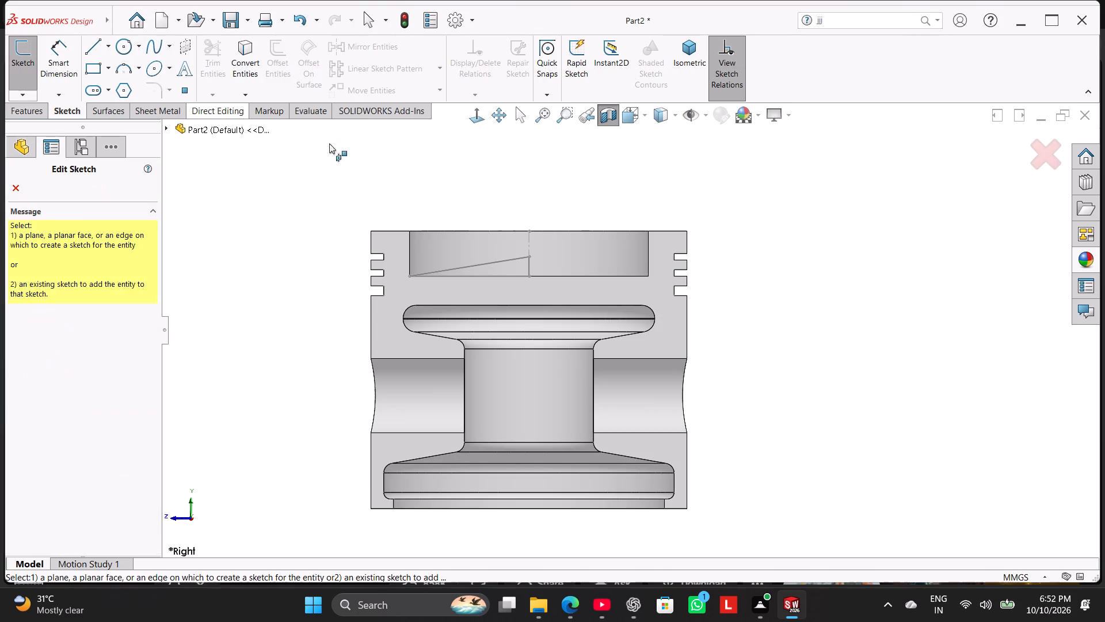
{"action": "left_click", "coordinate": [371, 230]}
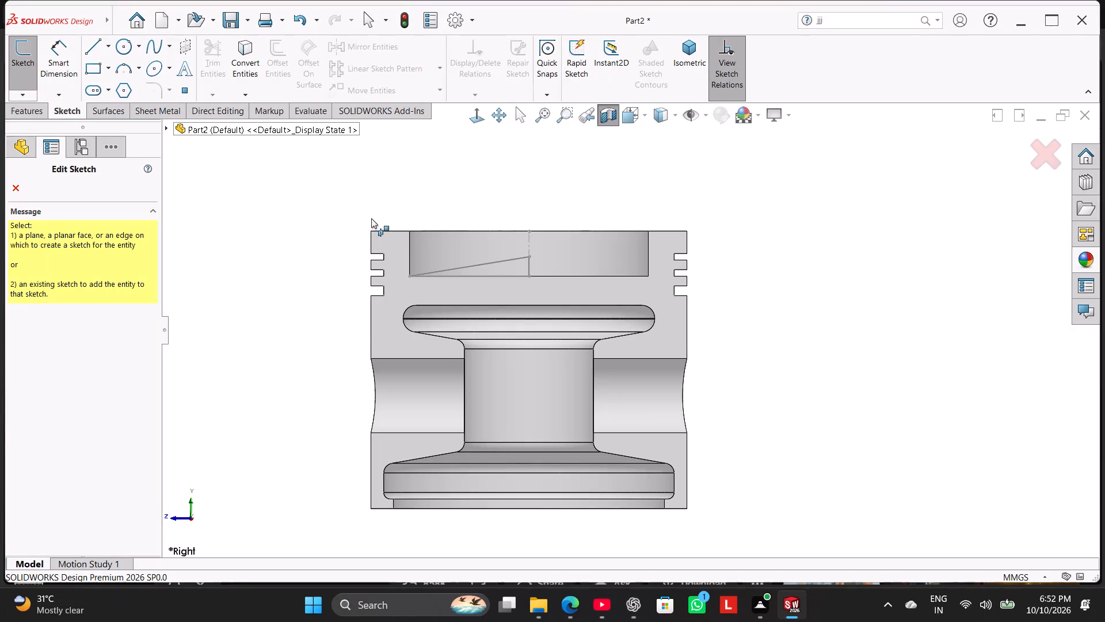
{"action": "left_click", "coordinate": [161, 127]}
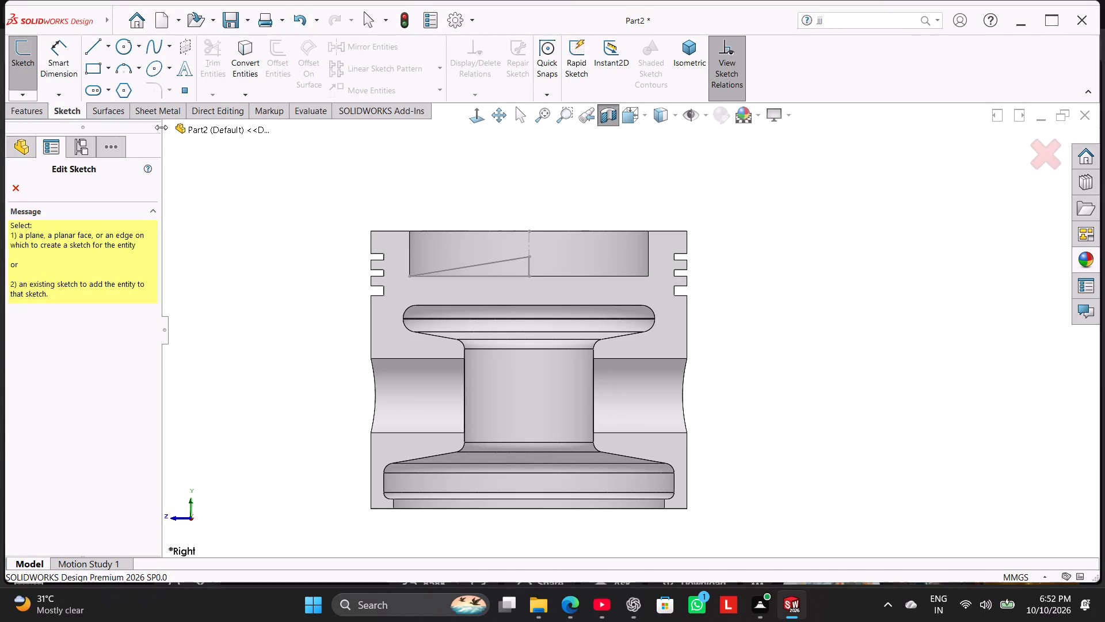
{"action": "left_click", "coordinate": [166, 129]}
{"action": "left_click", "coordinate": [209, 237]}
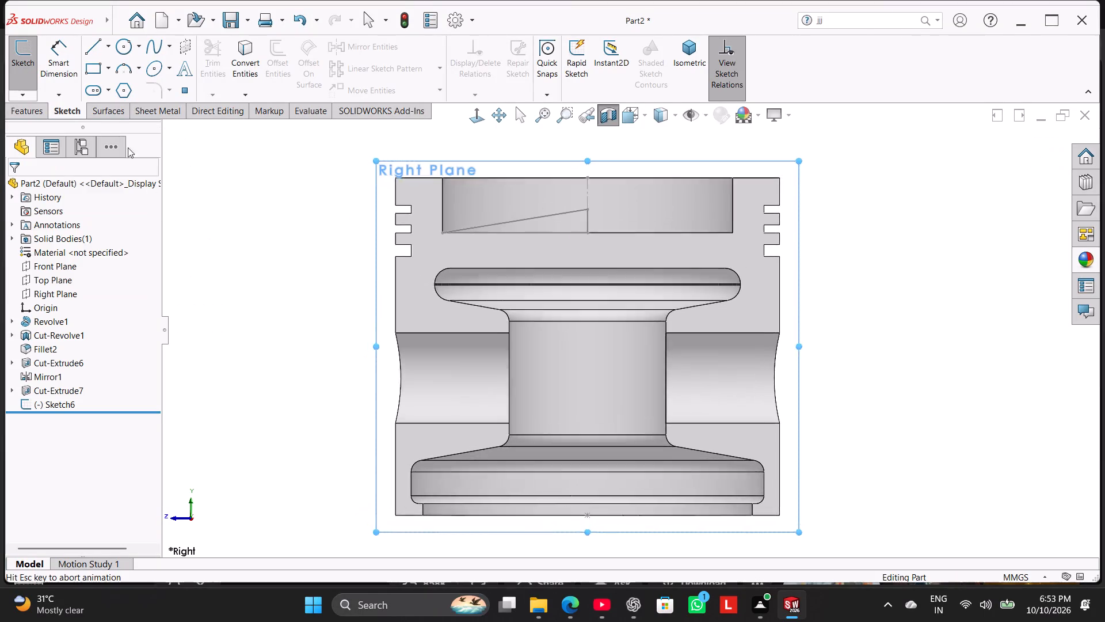
{"action": "scroll", "coordinate": [525, 181], "scroll_direction": "up", "scroll_amount": 2}
{"action": "scroll", "coordinate": [529, 177], "scroll_direction": "down", "scroll_amount": 3}
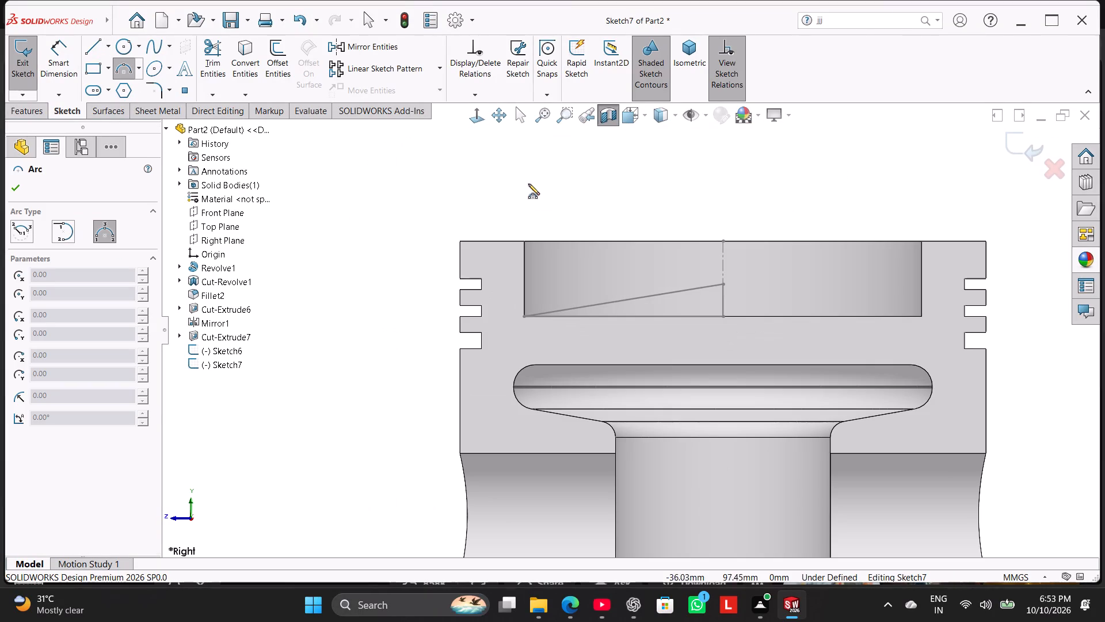
{"action": "left_click", "coordinate": [459, 241]}
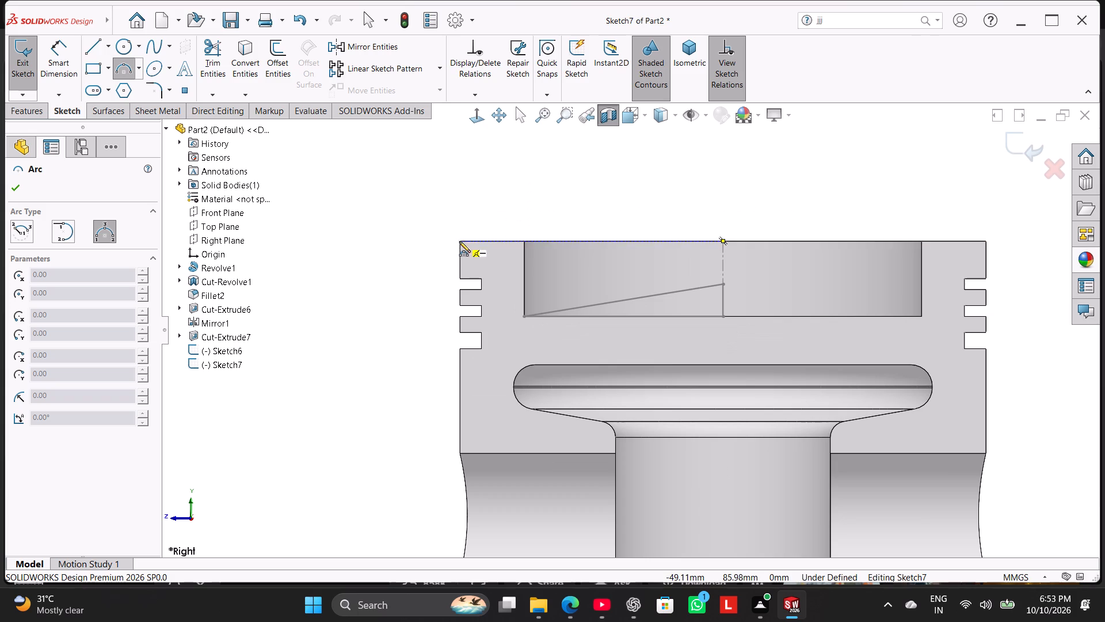
{"action": "left_click", "coordinate": [985, 243]}
{"action": "left_click", "coordinate": [750, 184]}
{"action": "right_click", "coordinate": [874, 153]}
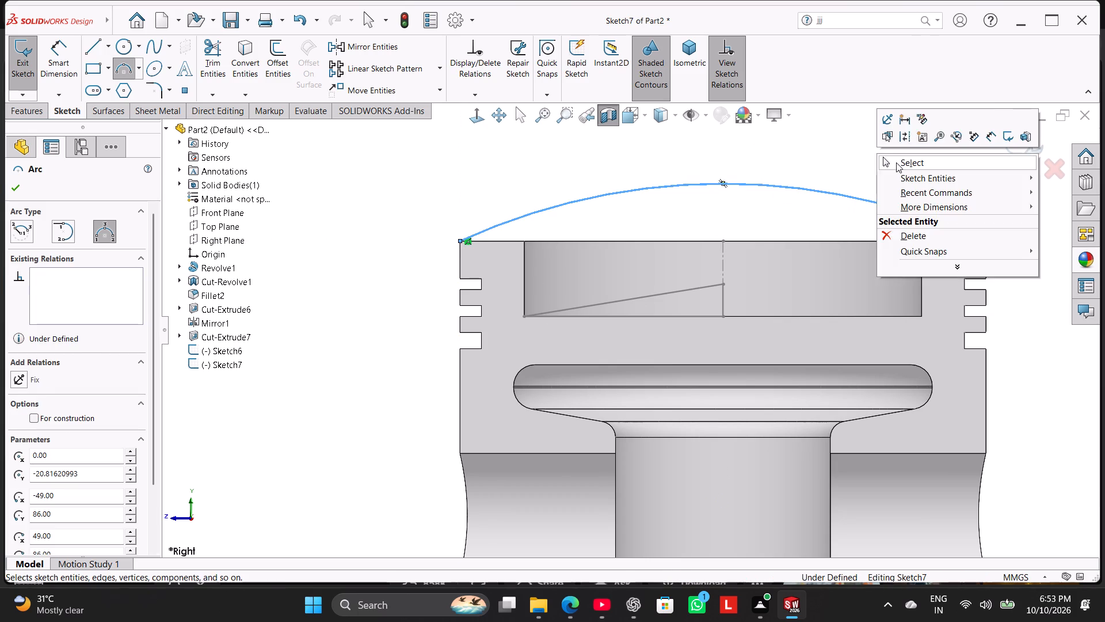
{"action": "left_click", "coordinate": [896, 162]}
Dimension the crown arc's radius.
{"action": "left_click", "coordinate": [67, 52]}
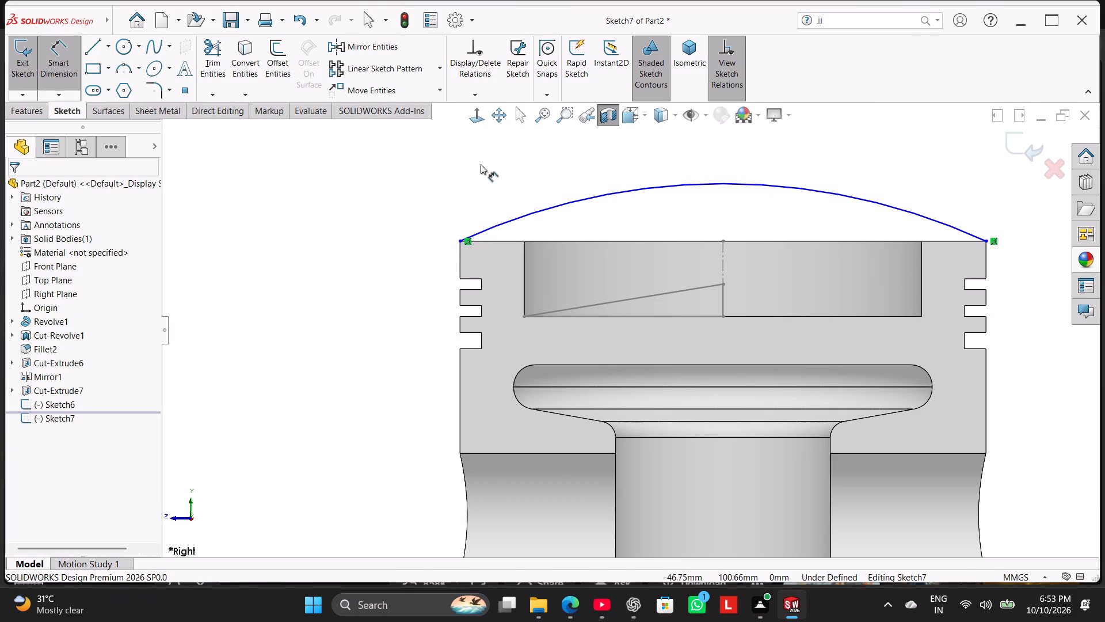
{"action": "left_click", "coordinate": [584, 200]}
{"action": "left_click", "coordinate": [508, 160]}
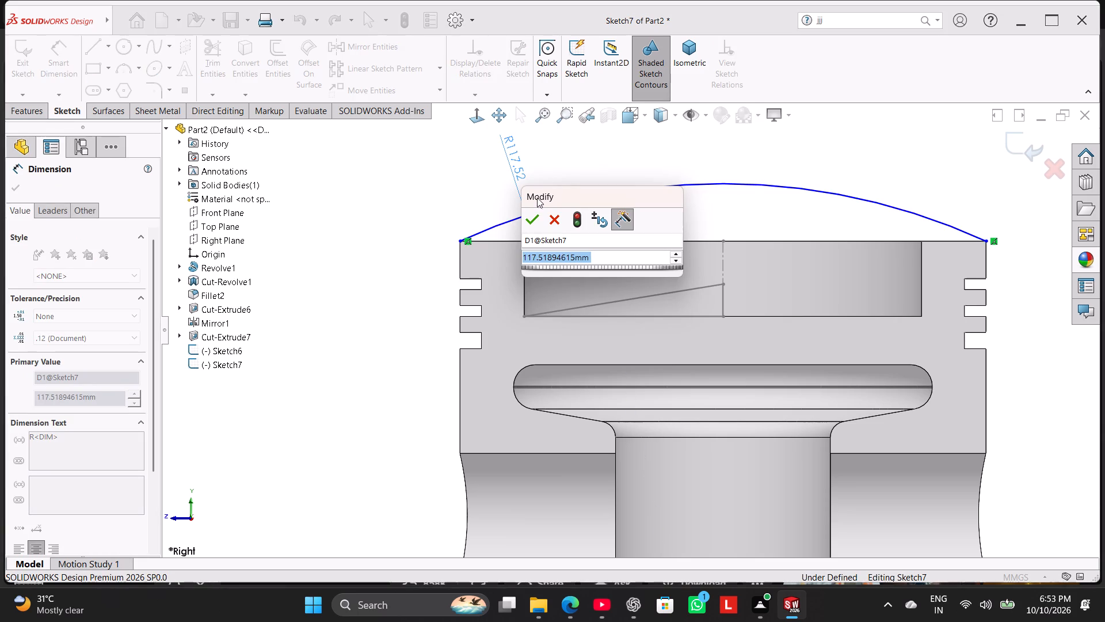
{"action": "left_click", "coordinate": [529, 219]}
{"action": "right_click_drag", "start_coordinate": [376, 176], "coordinate": [381, 177]}
{"action": "left_click", "coordinate": [406, 217]}
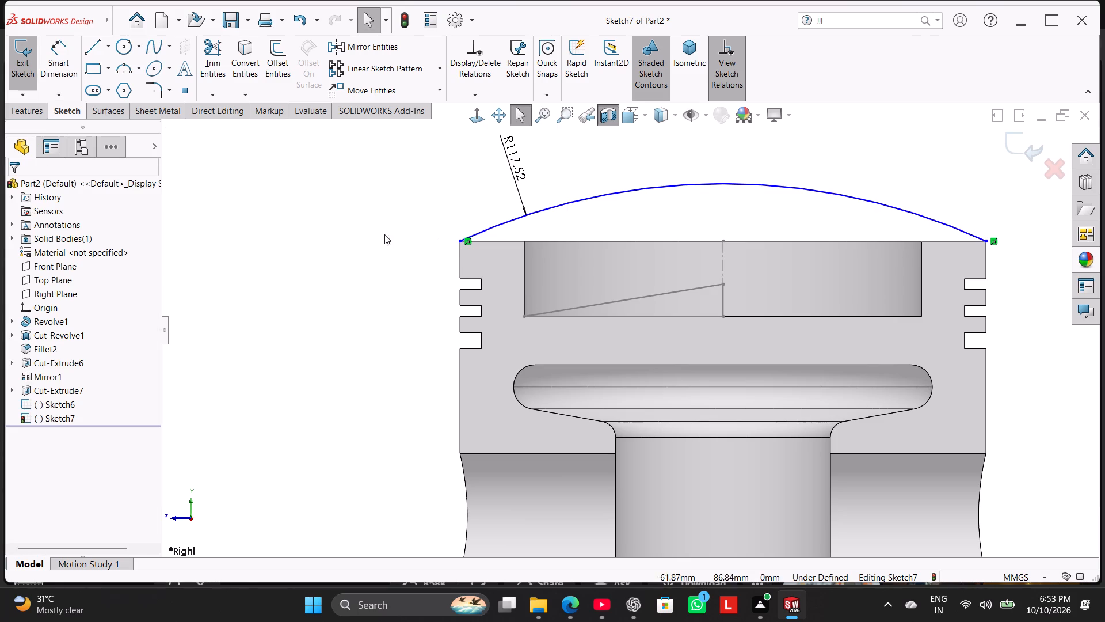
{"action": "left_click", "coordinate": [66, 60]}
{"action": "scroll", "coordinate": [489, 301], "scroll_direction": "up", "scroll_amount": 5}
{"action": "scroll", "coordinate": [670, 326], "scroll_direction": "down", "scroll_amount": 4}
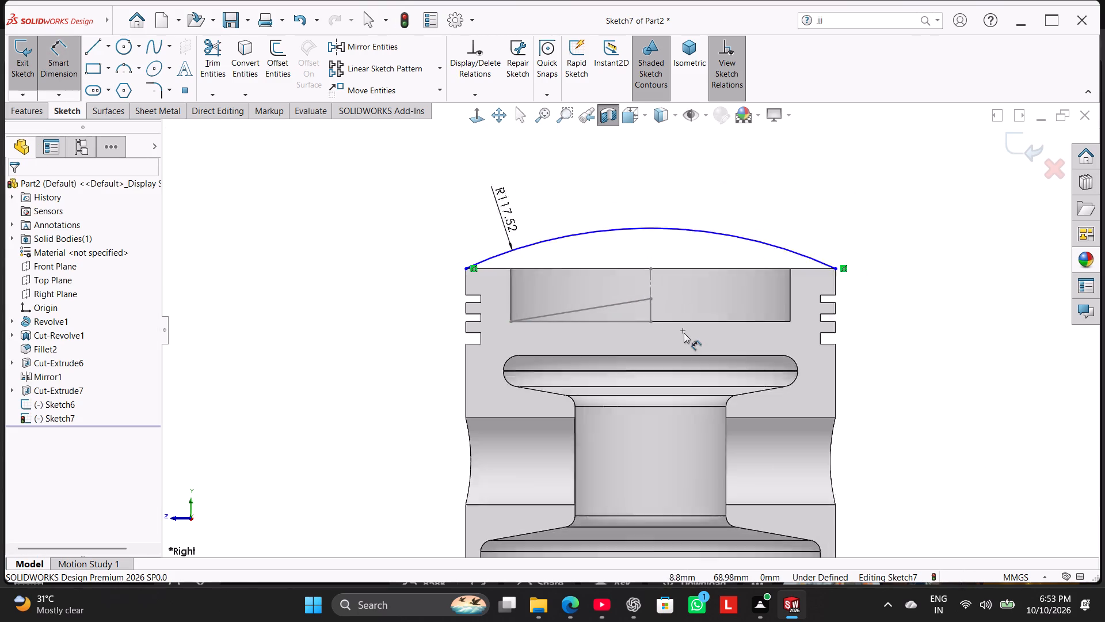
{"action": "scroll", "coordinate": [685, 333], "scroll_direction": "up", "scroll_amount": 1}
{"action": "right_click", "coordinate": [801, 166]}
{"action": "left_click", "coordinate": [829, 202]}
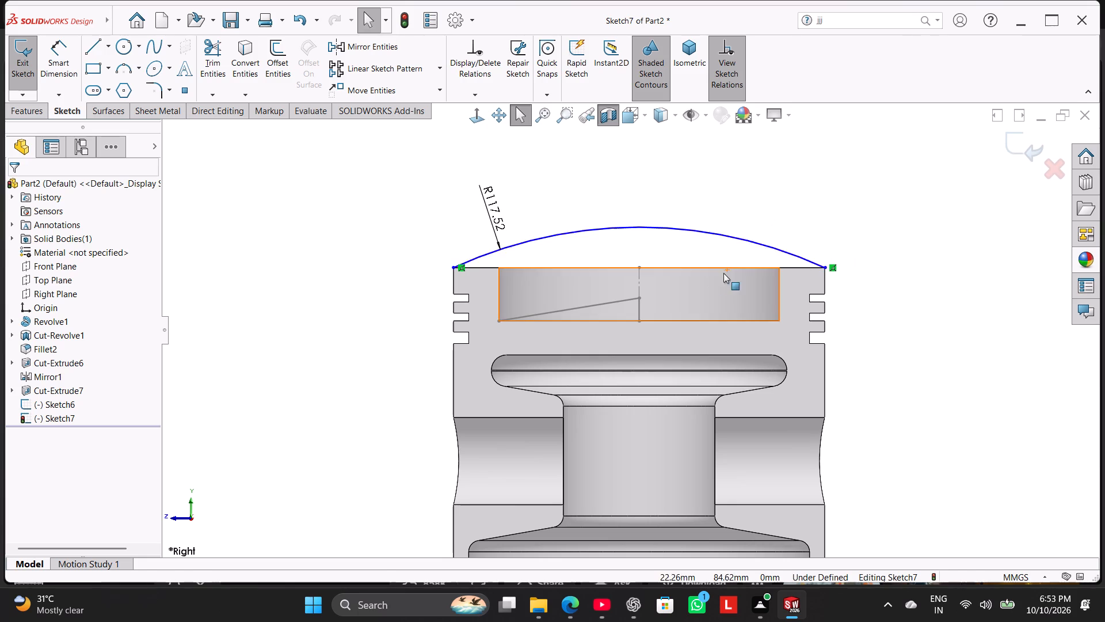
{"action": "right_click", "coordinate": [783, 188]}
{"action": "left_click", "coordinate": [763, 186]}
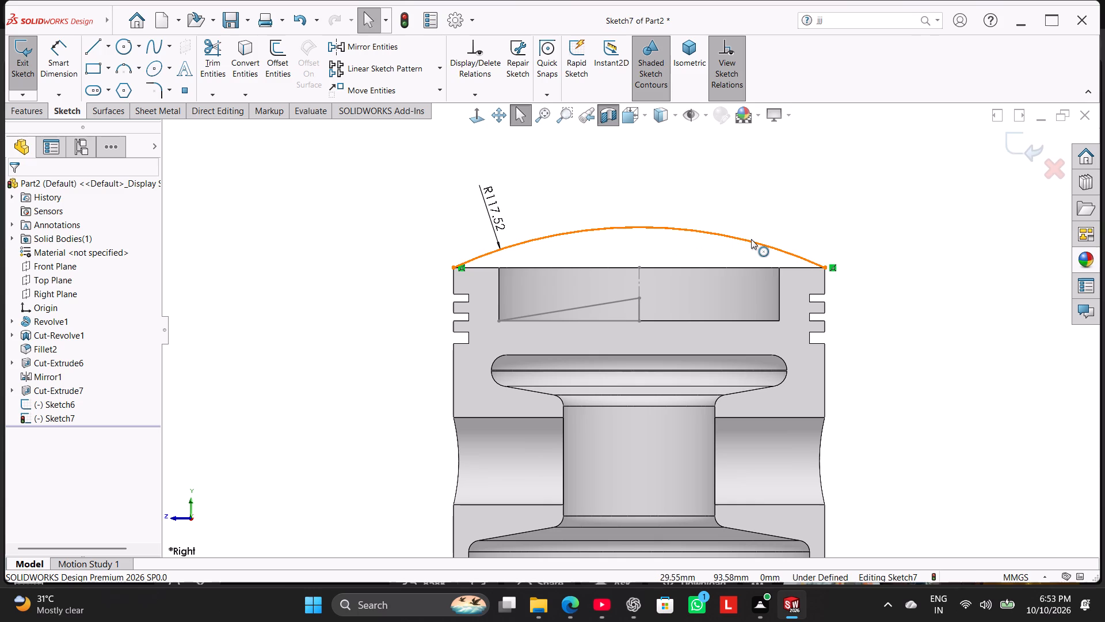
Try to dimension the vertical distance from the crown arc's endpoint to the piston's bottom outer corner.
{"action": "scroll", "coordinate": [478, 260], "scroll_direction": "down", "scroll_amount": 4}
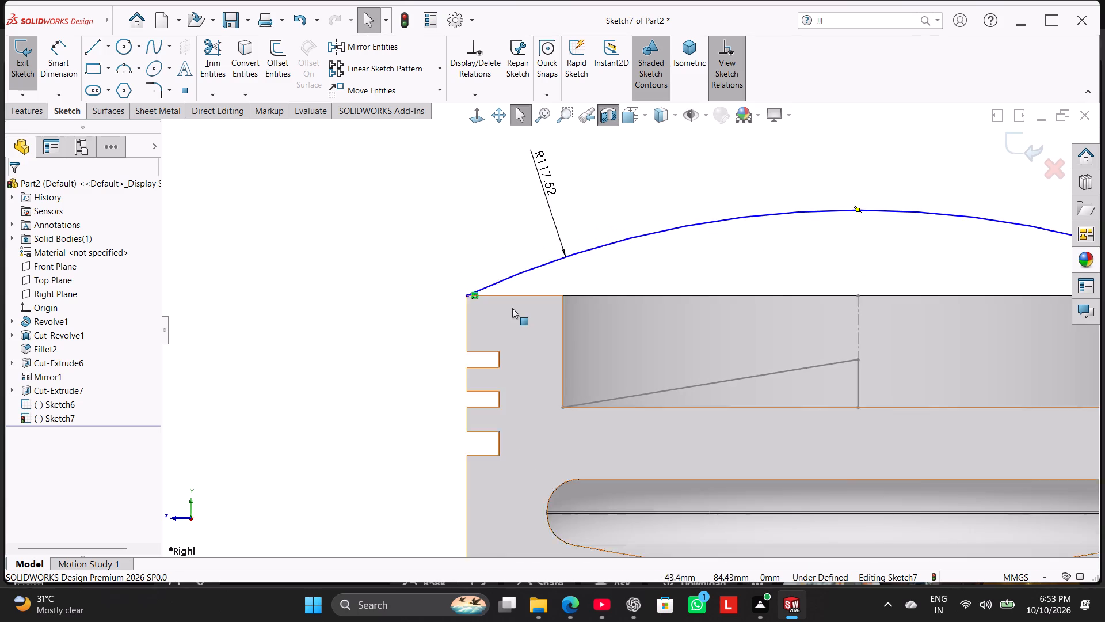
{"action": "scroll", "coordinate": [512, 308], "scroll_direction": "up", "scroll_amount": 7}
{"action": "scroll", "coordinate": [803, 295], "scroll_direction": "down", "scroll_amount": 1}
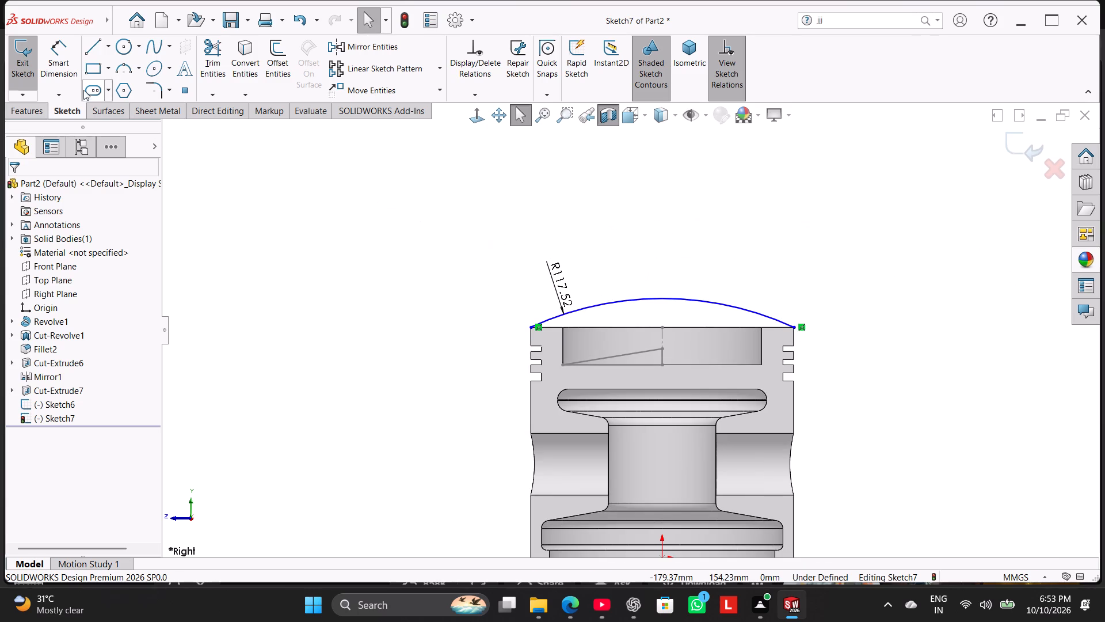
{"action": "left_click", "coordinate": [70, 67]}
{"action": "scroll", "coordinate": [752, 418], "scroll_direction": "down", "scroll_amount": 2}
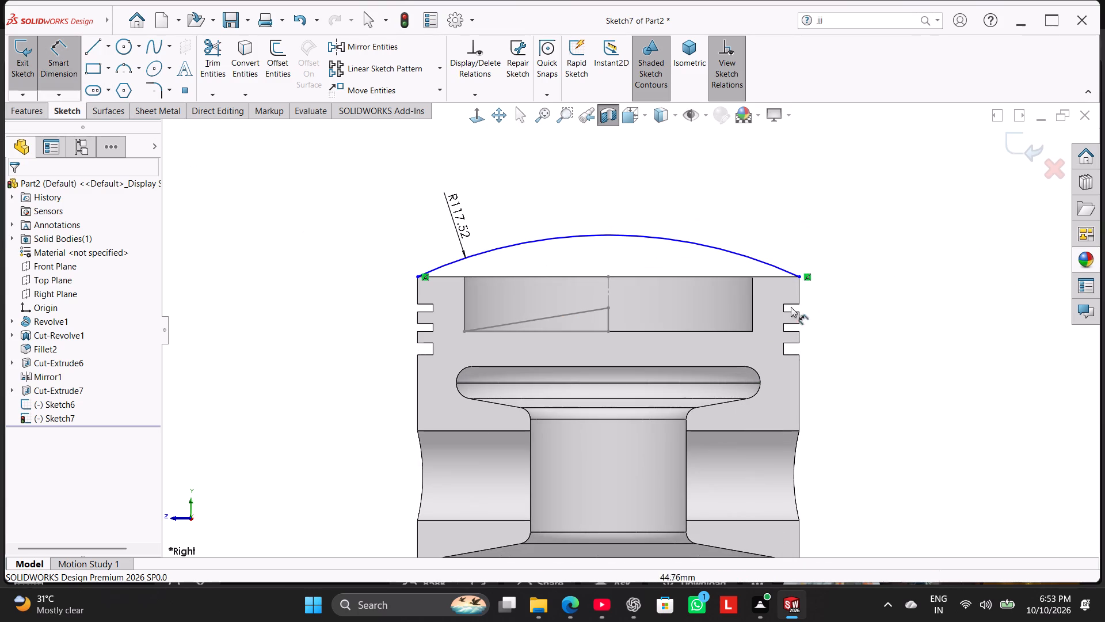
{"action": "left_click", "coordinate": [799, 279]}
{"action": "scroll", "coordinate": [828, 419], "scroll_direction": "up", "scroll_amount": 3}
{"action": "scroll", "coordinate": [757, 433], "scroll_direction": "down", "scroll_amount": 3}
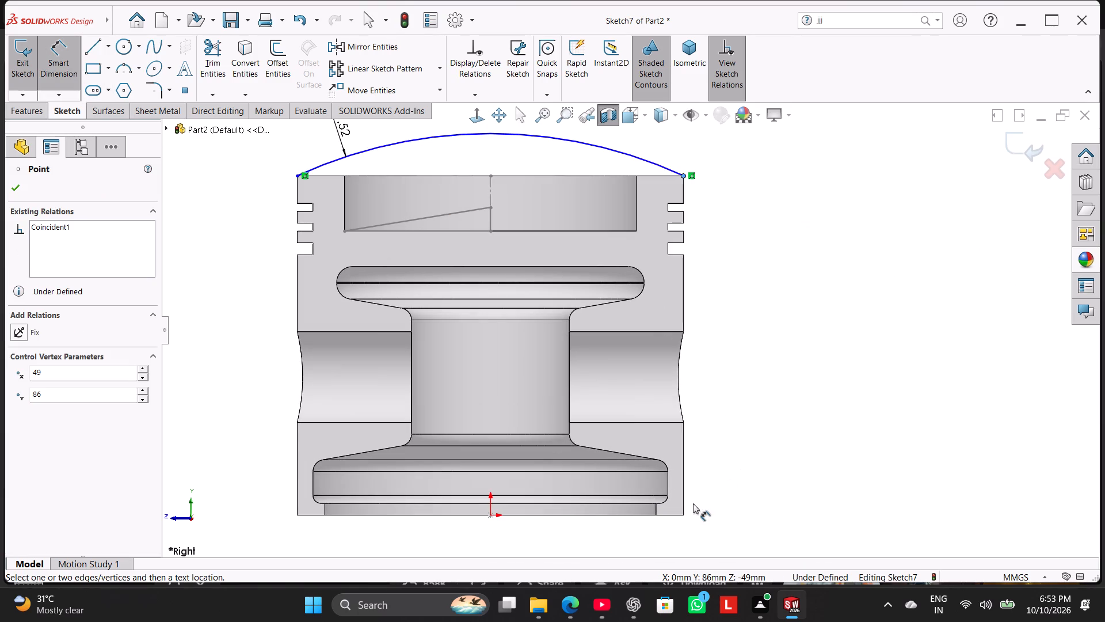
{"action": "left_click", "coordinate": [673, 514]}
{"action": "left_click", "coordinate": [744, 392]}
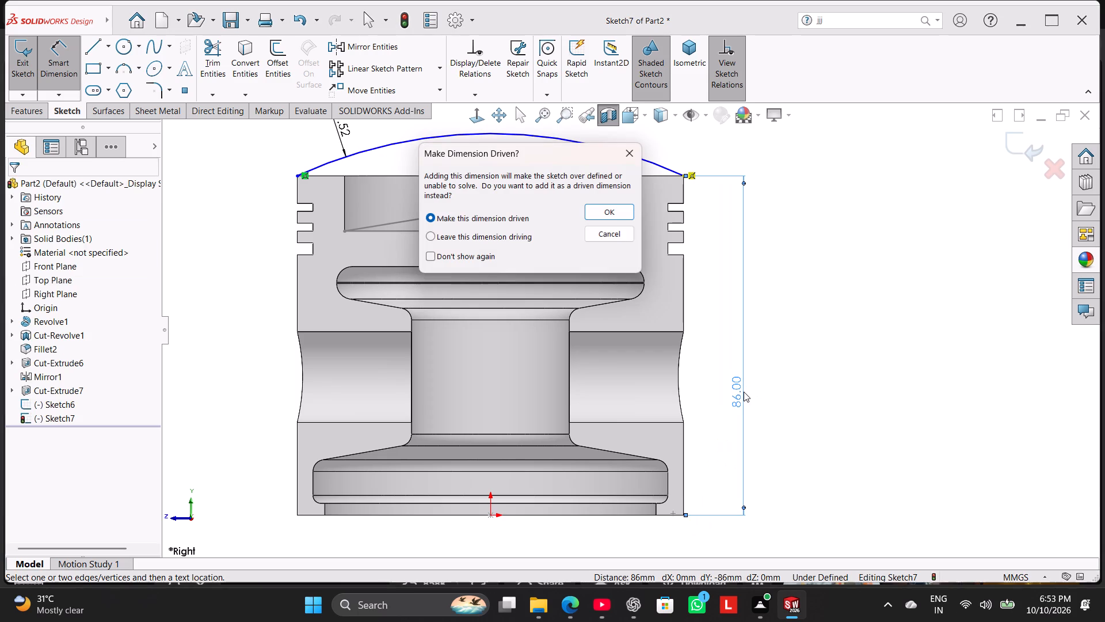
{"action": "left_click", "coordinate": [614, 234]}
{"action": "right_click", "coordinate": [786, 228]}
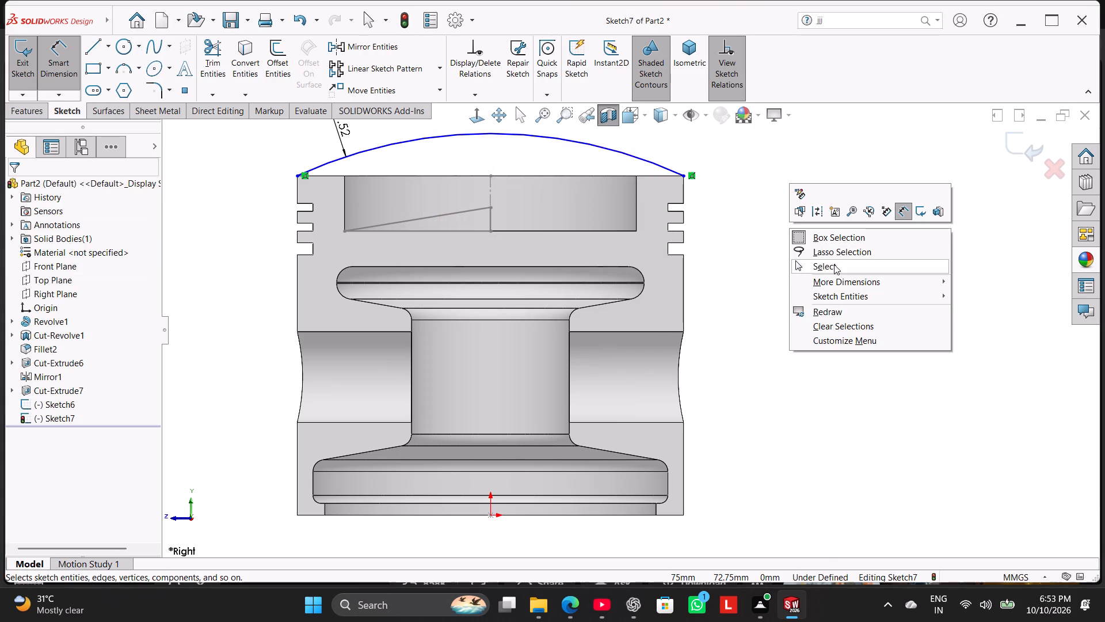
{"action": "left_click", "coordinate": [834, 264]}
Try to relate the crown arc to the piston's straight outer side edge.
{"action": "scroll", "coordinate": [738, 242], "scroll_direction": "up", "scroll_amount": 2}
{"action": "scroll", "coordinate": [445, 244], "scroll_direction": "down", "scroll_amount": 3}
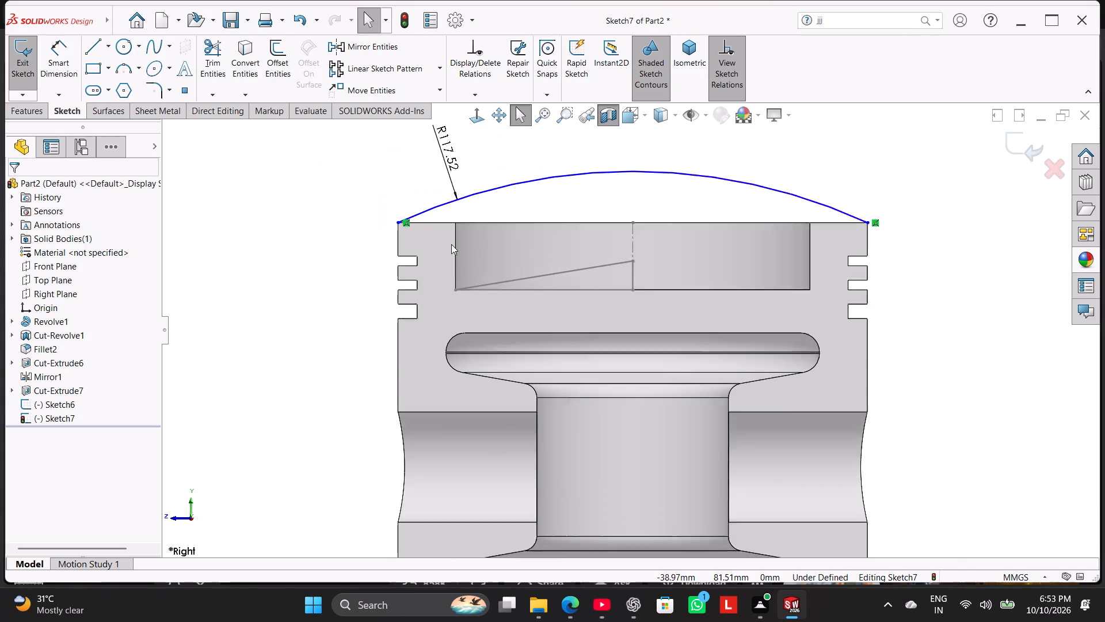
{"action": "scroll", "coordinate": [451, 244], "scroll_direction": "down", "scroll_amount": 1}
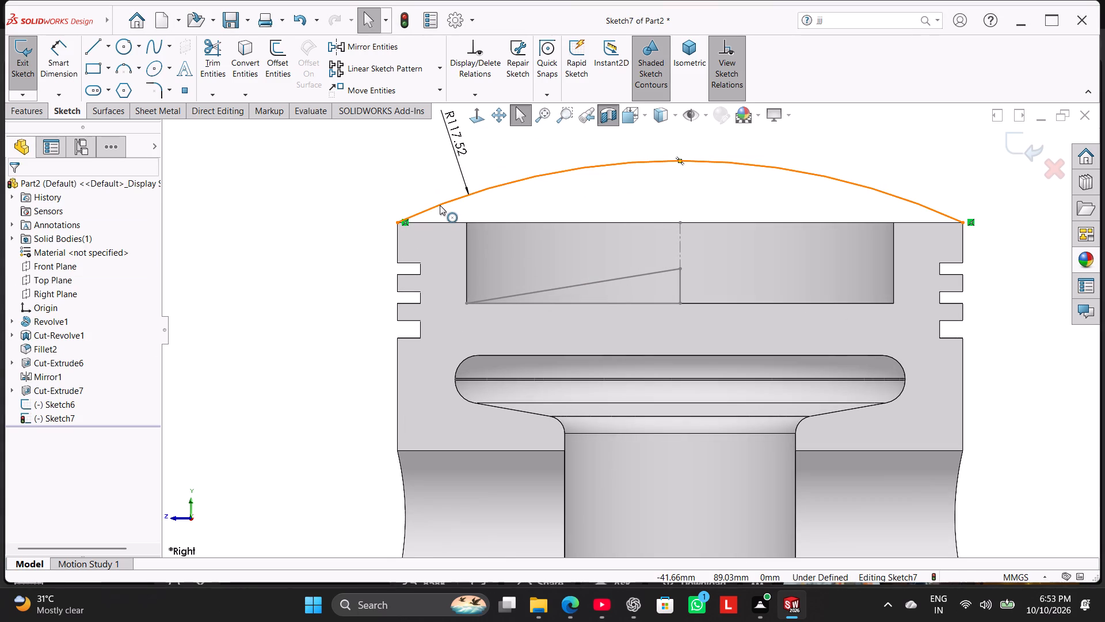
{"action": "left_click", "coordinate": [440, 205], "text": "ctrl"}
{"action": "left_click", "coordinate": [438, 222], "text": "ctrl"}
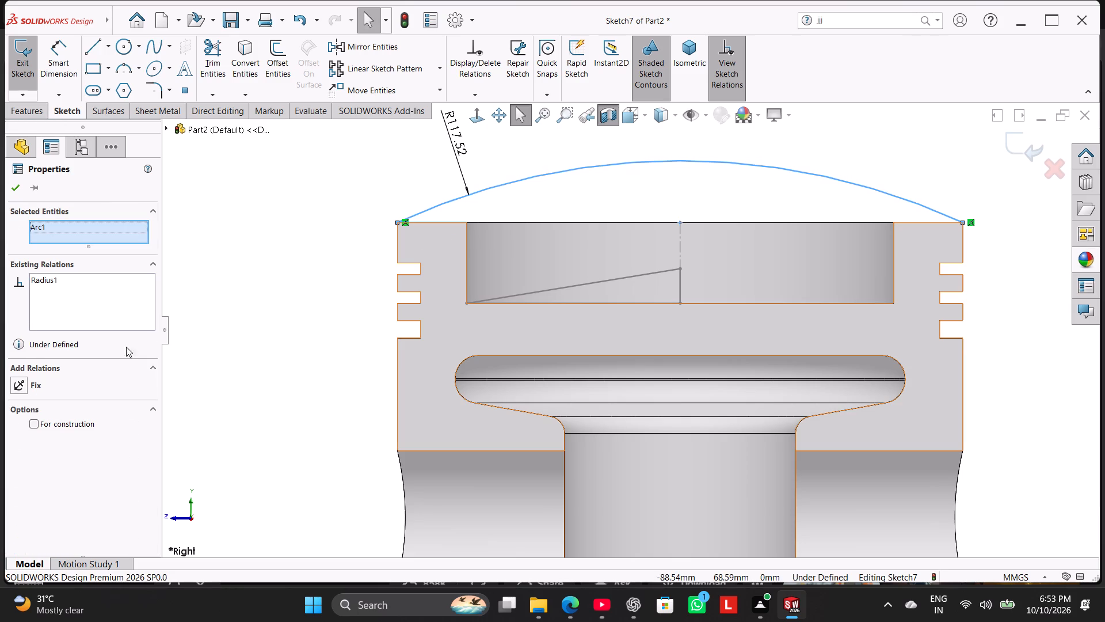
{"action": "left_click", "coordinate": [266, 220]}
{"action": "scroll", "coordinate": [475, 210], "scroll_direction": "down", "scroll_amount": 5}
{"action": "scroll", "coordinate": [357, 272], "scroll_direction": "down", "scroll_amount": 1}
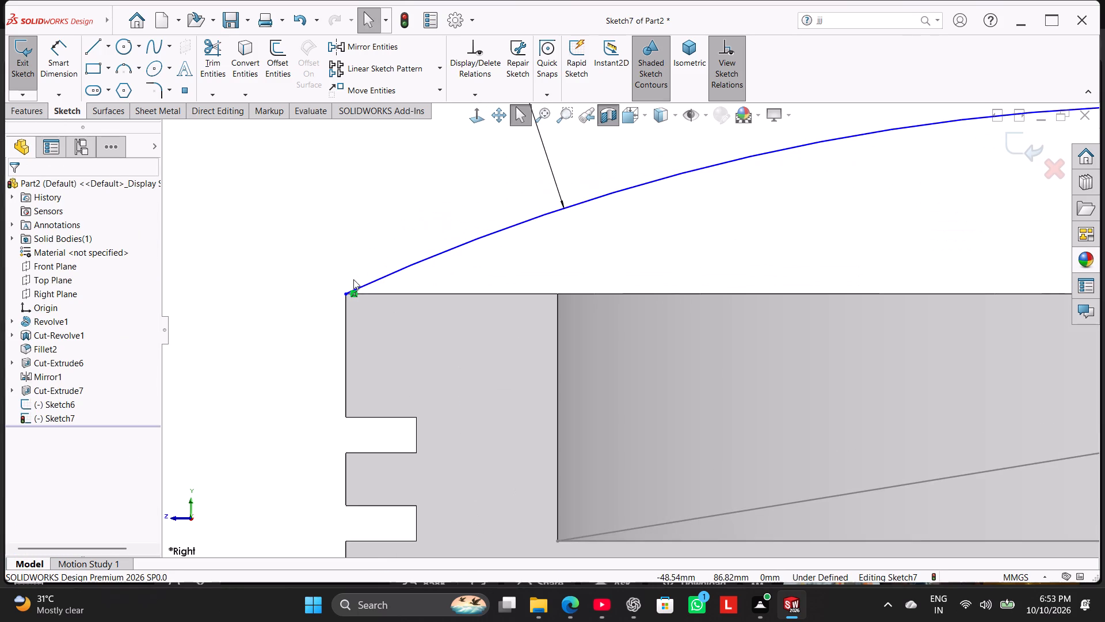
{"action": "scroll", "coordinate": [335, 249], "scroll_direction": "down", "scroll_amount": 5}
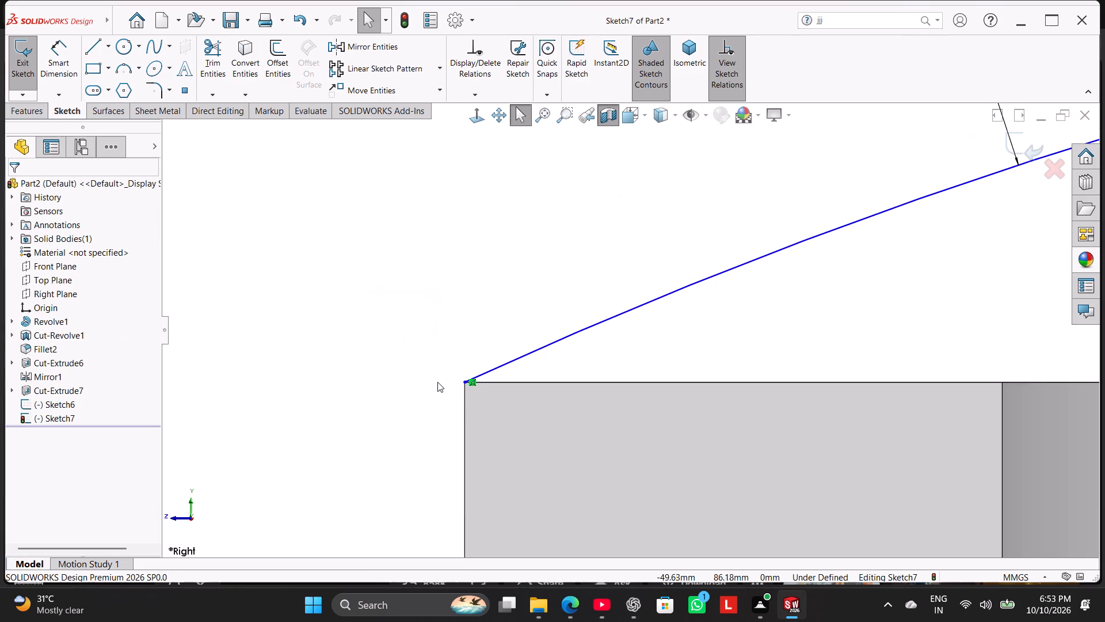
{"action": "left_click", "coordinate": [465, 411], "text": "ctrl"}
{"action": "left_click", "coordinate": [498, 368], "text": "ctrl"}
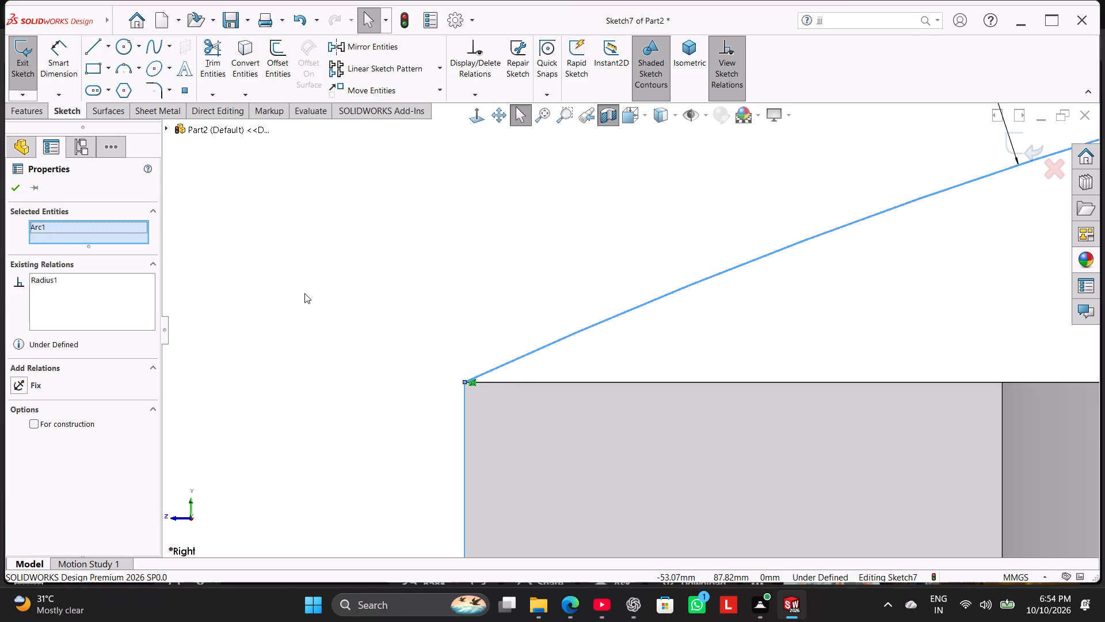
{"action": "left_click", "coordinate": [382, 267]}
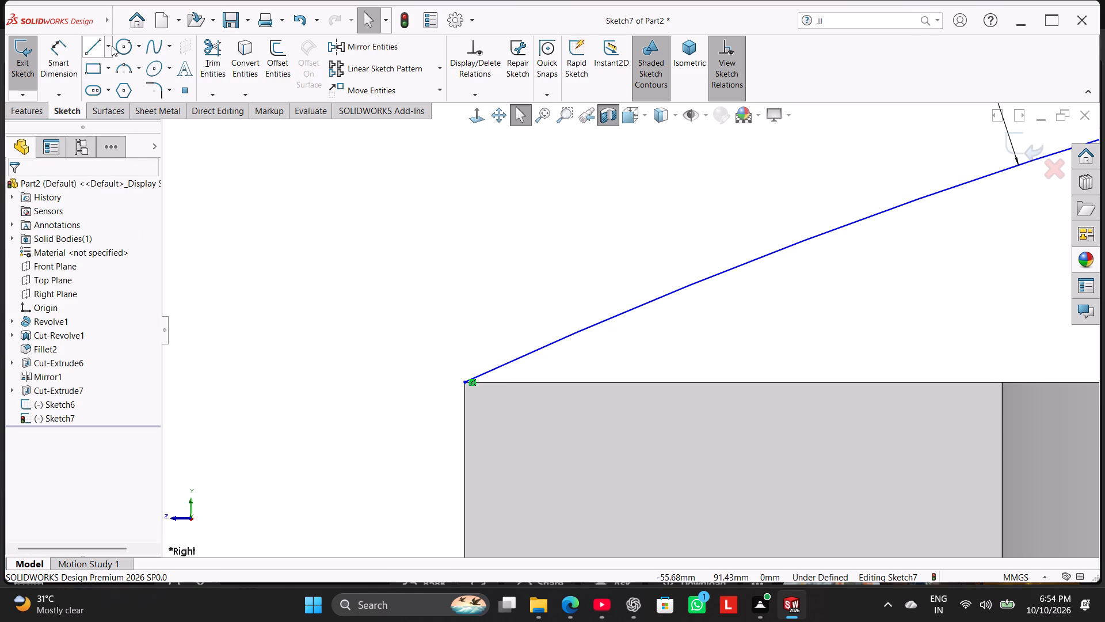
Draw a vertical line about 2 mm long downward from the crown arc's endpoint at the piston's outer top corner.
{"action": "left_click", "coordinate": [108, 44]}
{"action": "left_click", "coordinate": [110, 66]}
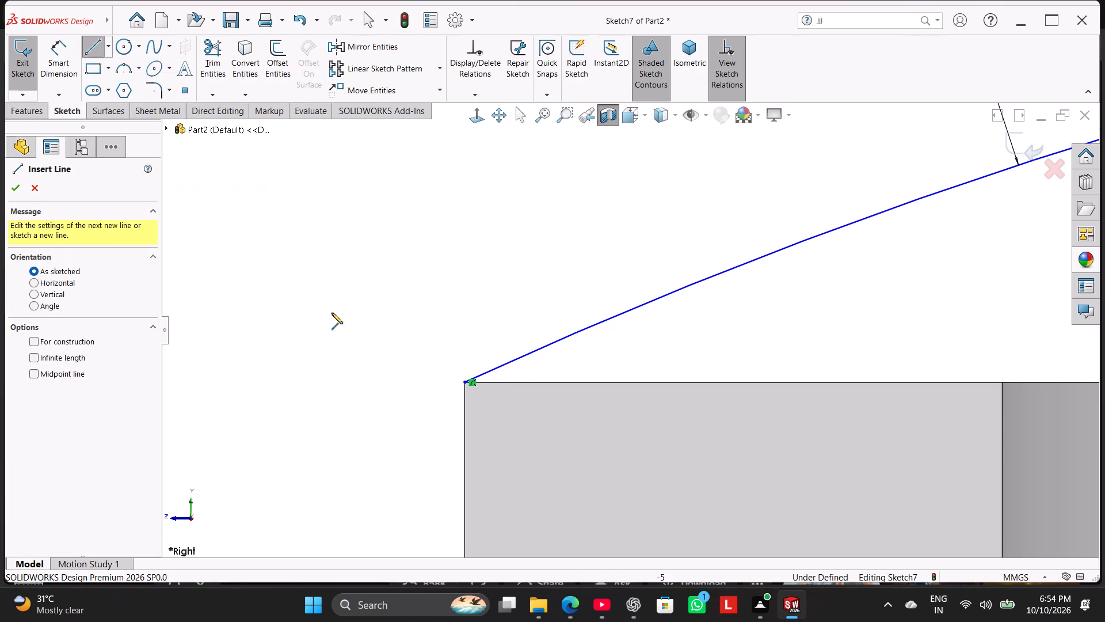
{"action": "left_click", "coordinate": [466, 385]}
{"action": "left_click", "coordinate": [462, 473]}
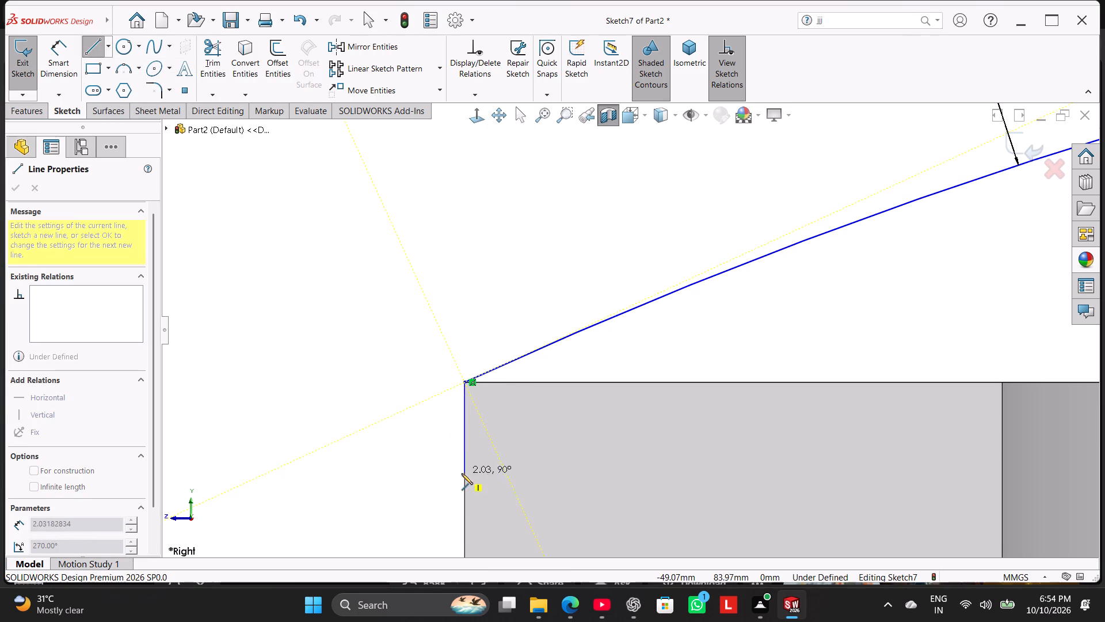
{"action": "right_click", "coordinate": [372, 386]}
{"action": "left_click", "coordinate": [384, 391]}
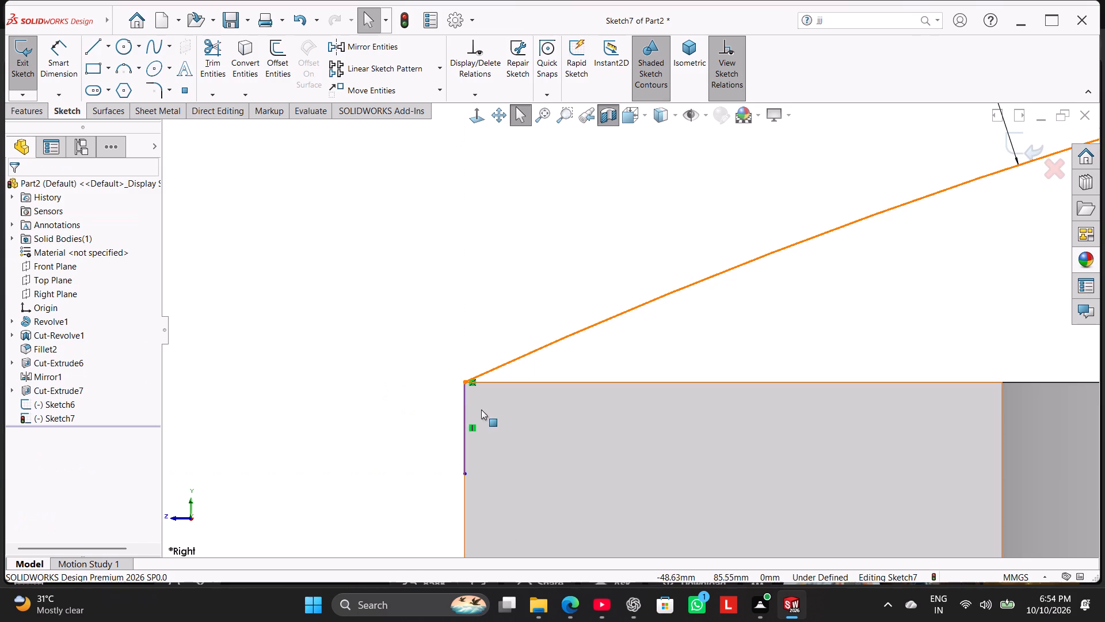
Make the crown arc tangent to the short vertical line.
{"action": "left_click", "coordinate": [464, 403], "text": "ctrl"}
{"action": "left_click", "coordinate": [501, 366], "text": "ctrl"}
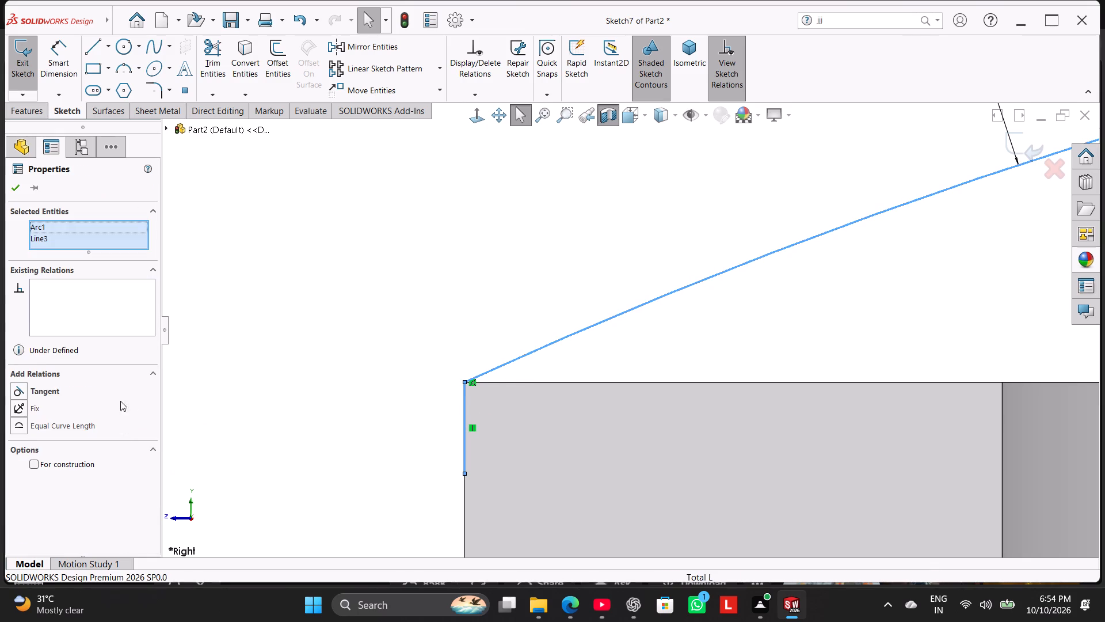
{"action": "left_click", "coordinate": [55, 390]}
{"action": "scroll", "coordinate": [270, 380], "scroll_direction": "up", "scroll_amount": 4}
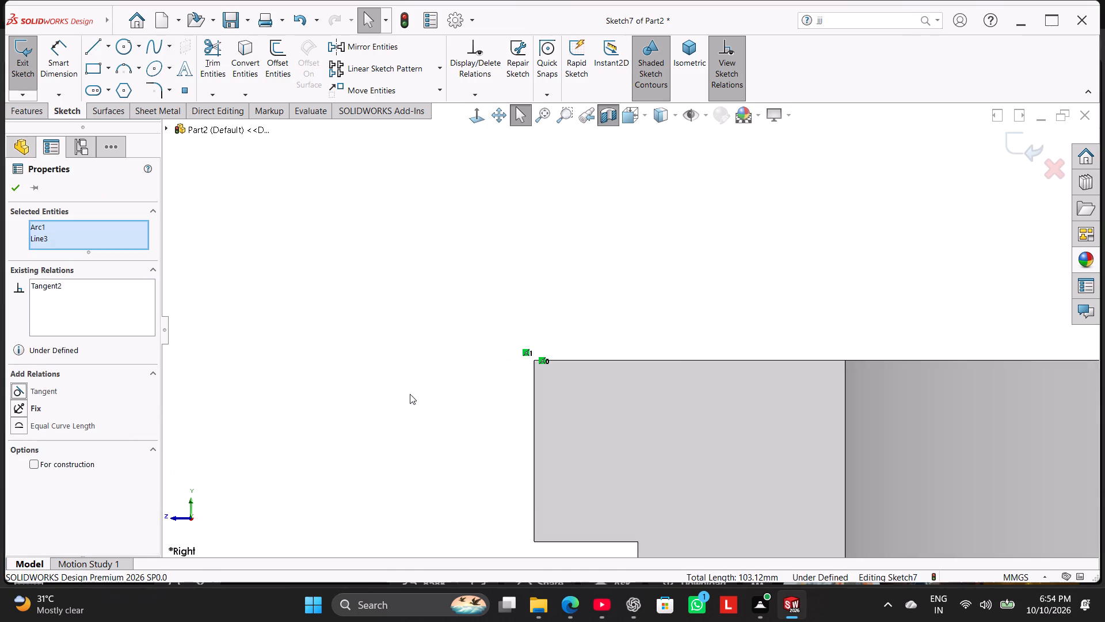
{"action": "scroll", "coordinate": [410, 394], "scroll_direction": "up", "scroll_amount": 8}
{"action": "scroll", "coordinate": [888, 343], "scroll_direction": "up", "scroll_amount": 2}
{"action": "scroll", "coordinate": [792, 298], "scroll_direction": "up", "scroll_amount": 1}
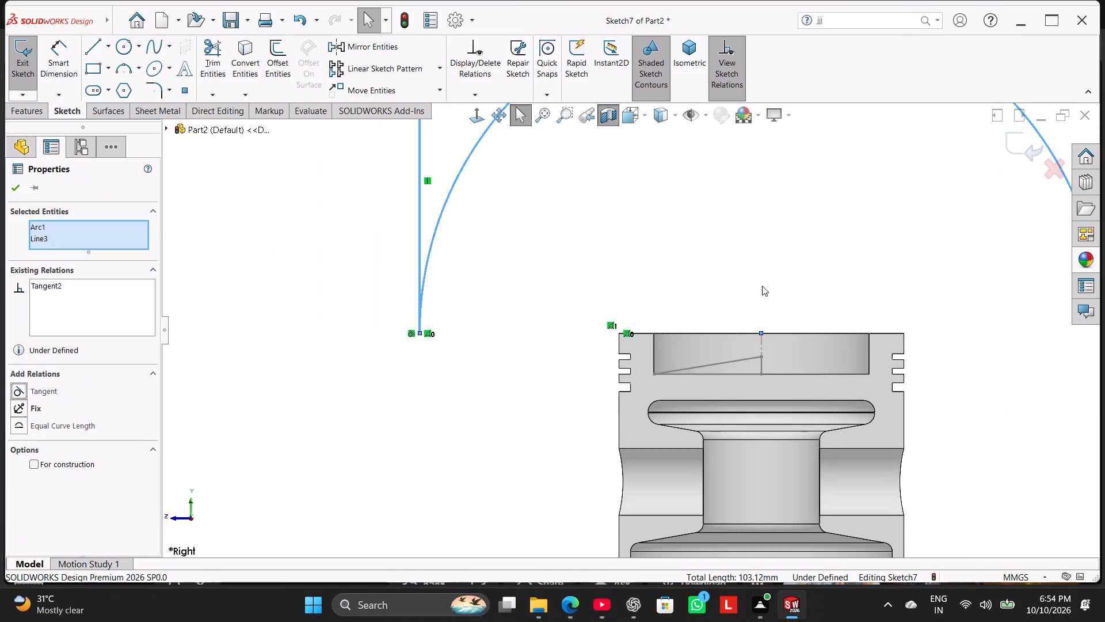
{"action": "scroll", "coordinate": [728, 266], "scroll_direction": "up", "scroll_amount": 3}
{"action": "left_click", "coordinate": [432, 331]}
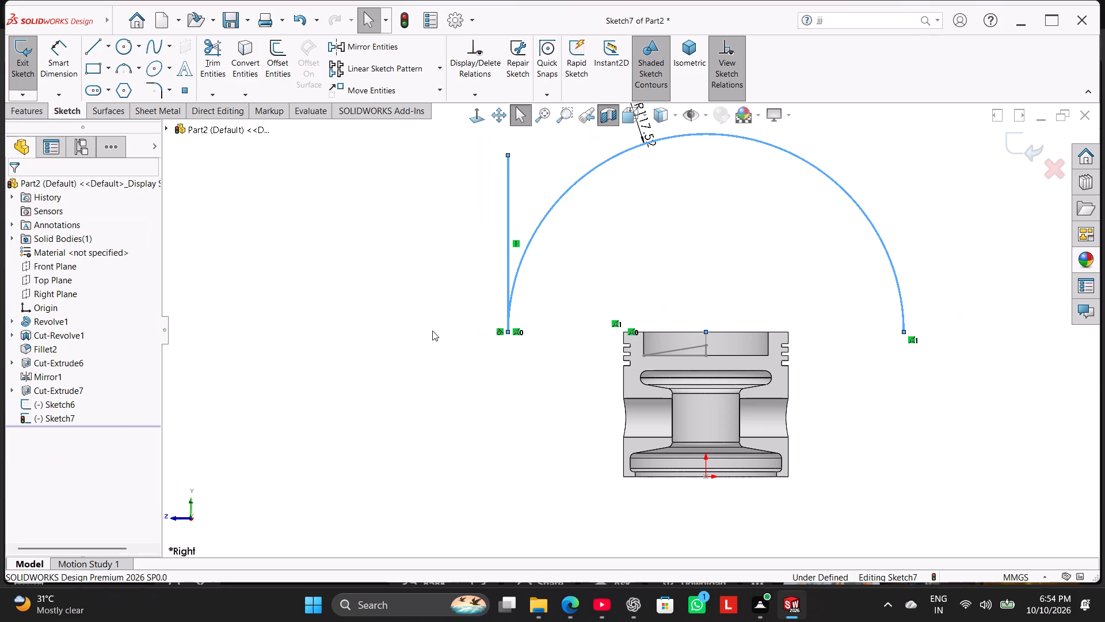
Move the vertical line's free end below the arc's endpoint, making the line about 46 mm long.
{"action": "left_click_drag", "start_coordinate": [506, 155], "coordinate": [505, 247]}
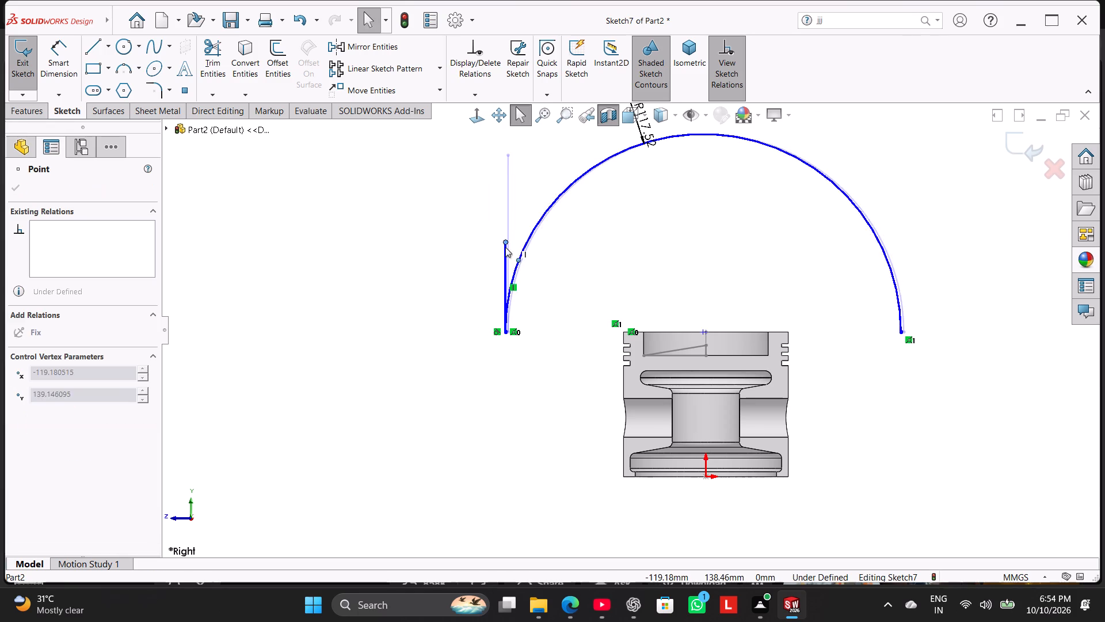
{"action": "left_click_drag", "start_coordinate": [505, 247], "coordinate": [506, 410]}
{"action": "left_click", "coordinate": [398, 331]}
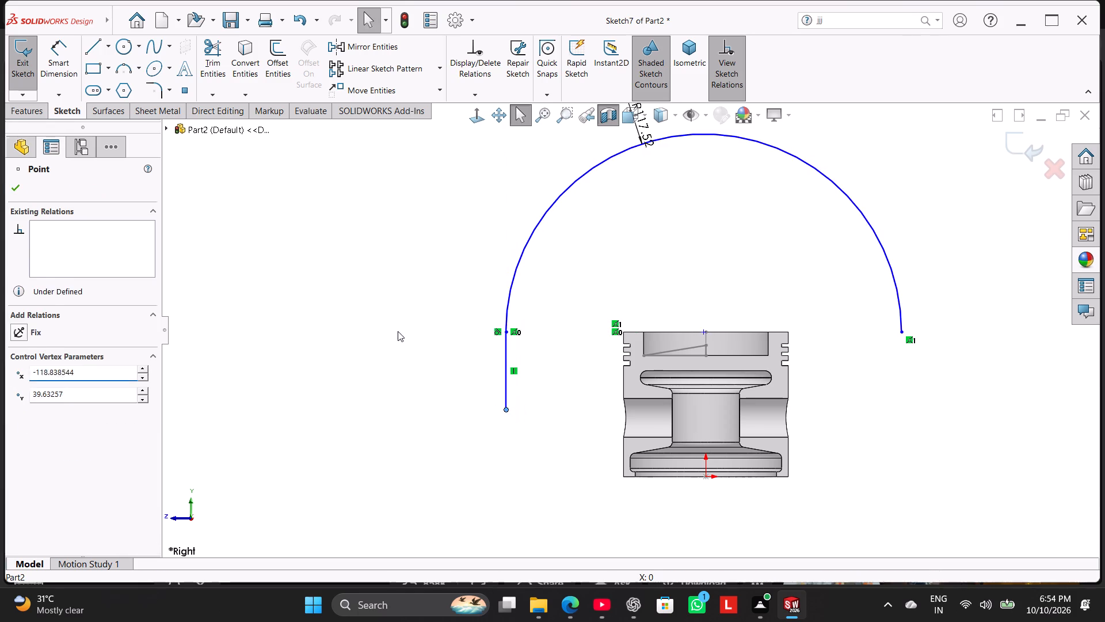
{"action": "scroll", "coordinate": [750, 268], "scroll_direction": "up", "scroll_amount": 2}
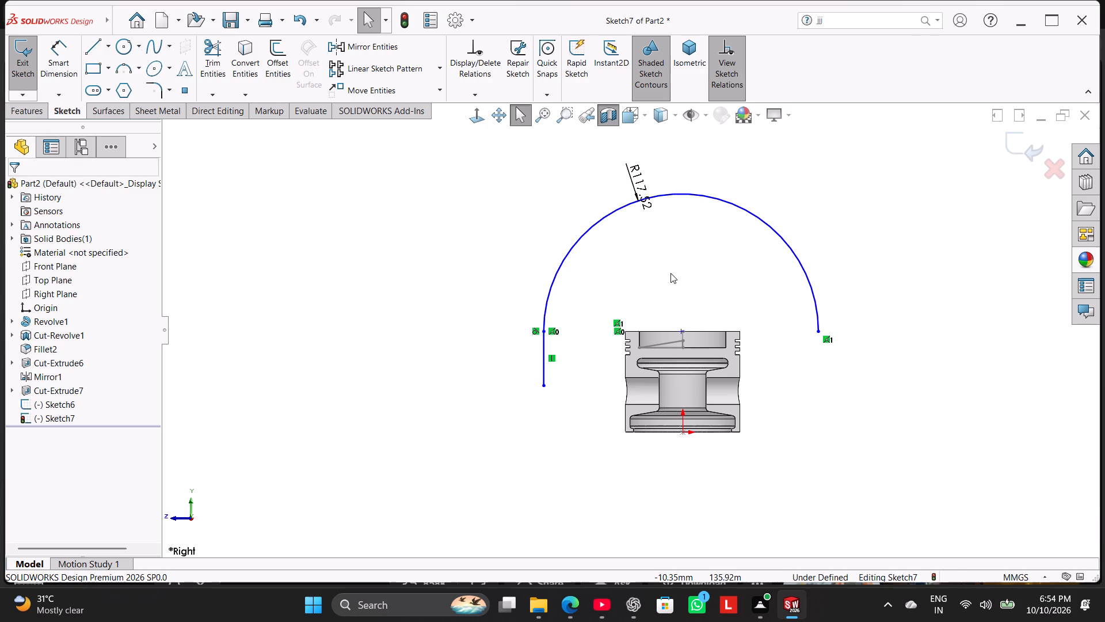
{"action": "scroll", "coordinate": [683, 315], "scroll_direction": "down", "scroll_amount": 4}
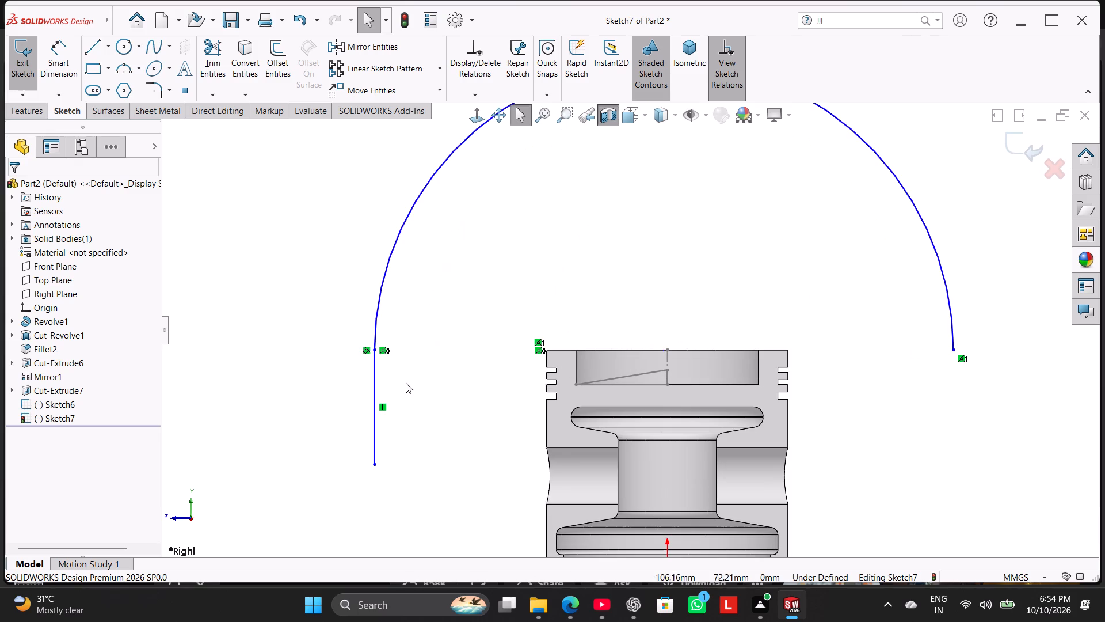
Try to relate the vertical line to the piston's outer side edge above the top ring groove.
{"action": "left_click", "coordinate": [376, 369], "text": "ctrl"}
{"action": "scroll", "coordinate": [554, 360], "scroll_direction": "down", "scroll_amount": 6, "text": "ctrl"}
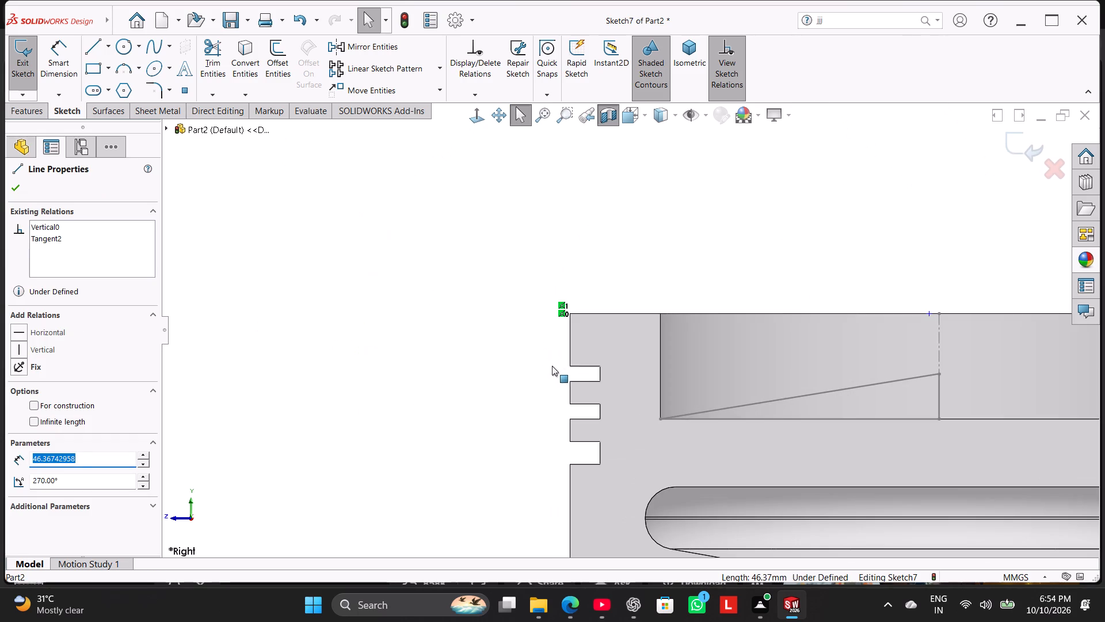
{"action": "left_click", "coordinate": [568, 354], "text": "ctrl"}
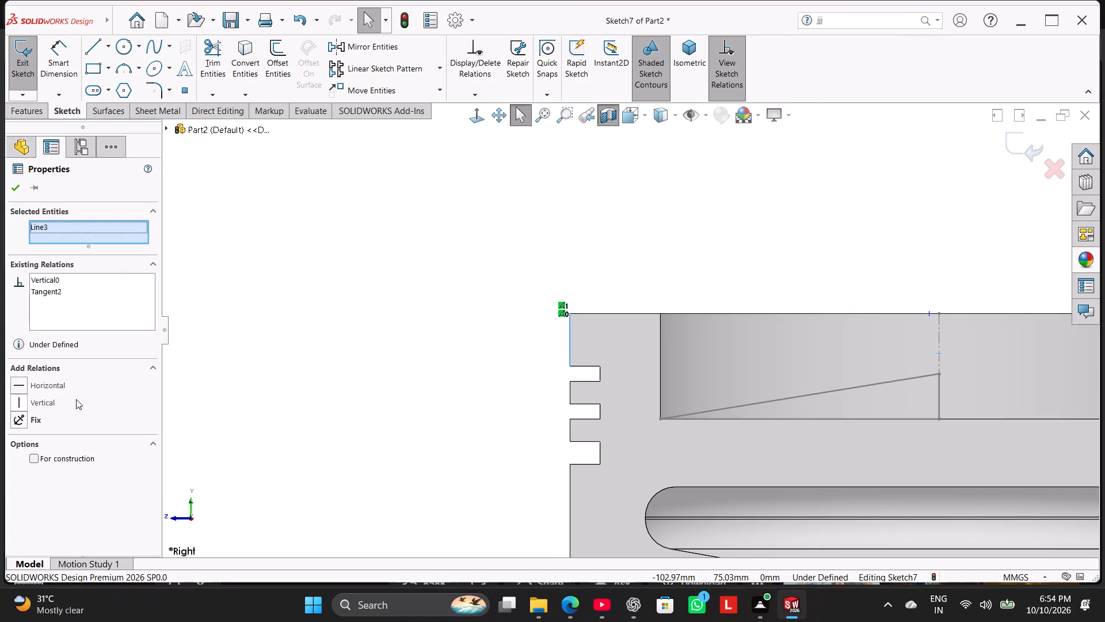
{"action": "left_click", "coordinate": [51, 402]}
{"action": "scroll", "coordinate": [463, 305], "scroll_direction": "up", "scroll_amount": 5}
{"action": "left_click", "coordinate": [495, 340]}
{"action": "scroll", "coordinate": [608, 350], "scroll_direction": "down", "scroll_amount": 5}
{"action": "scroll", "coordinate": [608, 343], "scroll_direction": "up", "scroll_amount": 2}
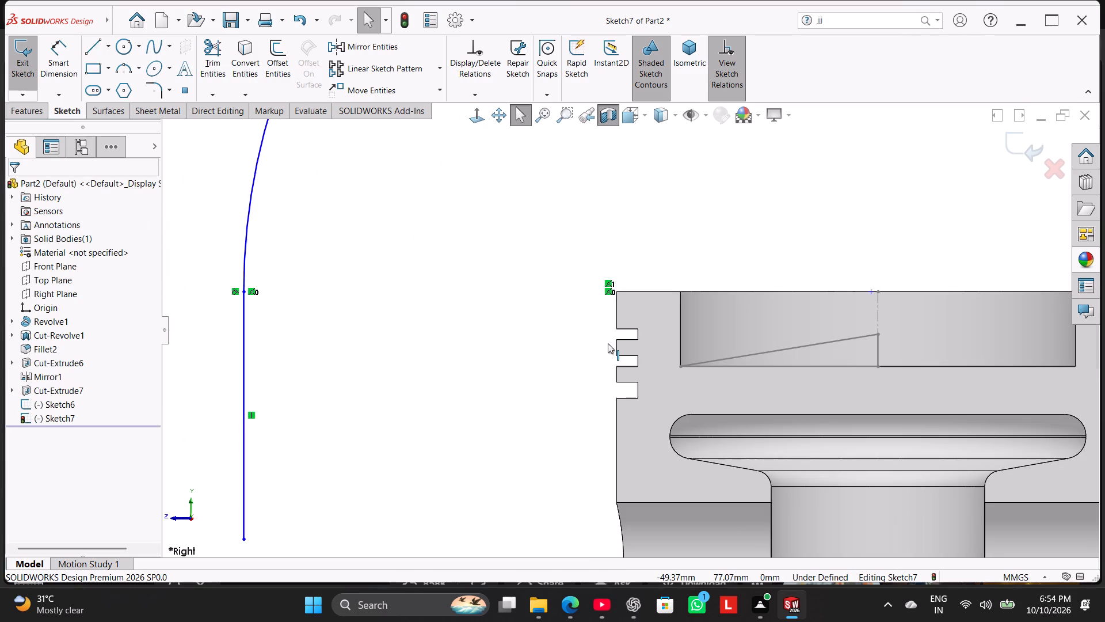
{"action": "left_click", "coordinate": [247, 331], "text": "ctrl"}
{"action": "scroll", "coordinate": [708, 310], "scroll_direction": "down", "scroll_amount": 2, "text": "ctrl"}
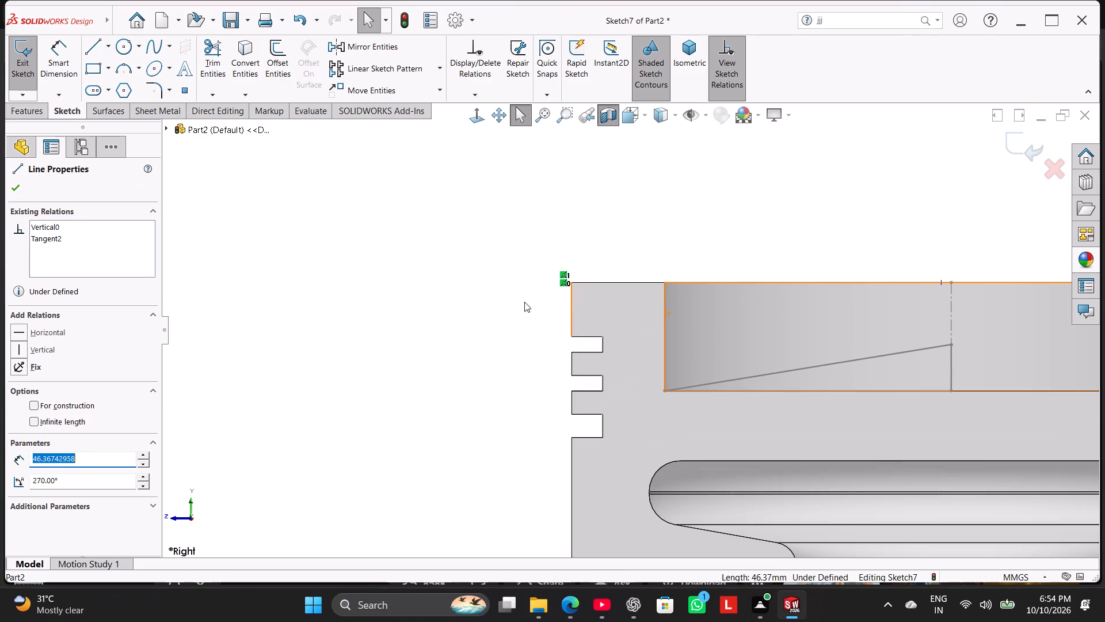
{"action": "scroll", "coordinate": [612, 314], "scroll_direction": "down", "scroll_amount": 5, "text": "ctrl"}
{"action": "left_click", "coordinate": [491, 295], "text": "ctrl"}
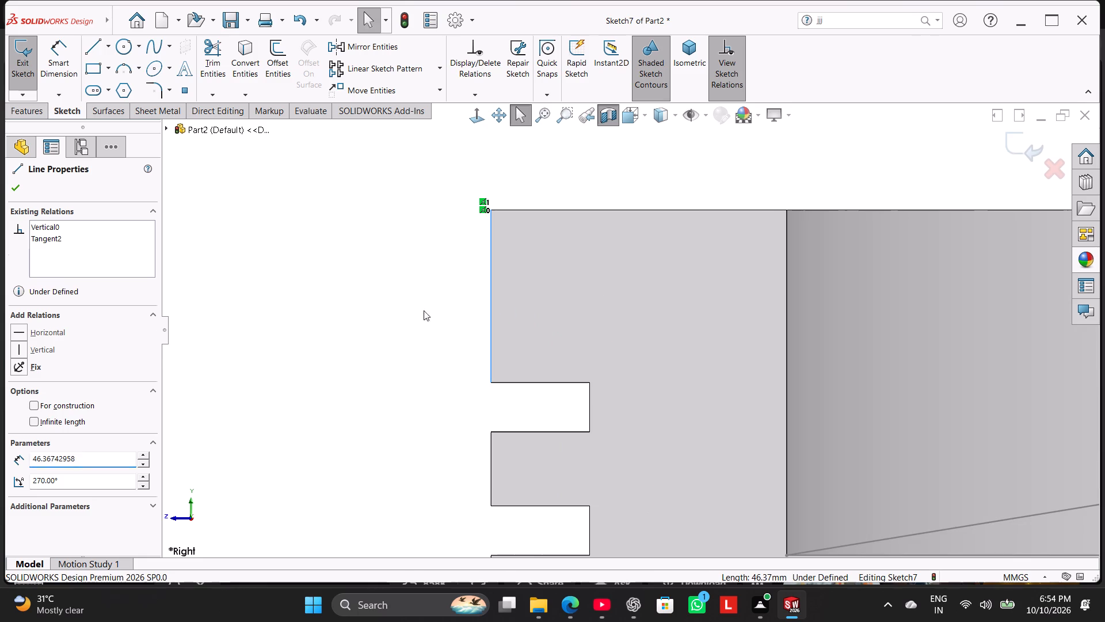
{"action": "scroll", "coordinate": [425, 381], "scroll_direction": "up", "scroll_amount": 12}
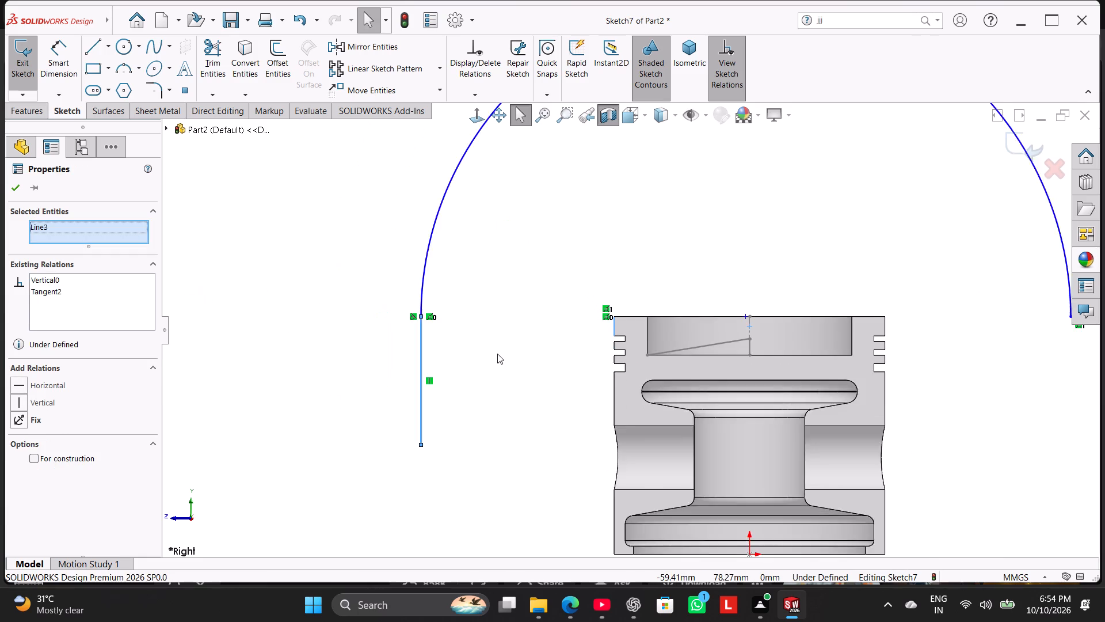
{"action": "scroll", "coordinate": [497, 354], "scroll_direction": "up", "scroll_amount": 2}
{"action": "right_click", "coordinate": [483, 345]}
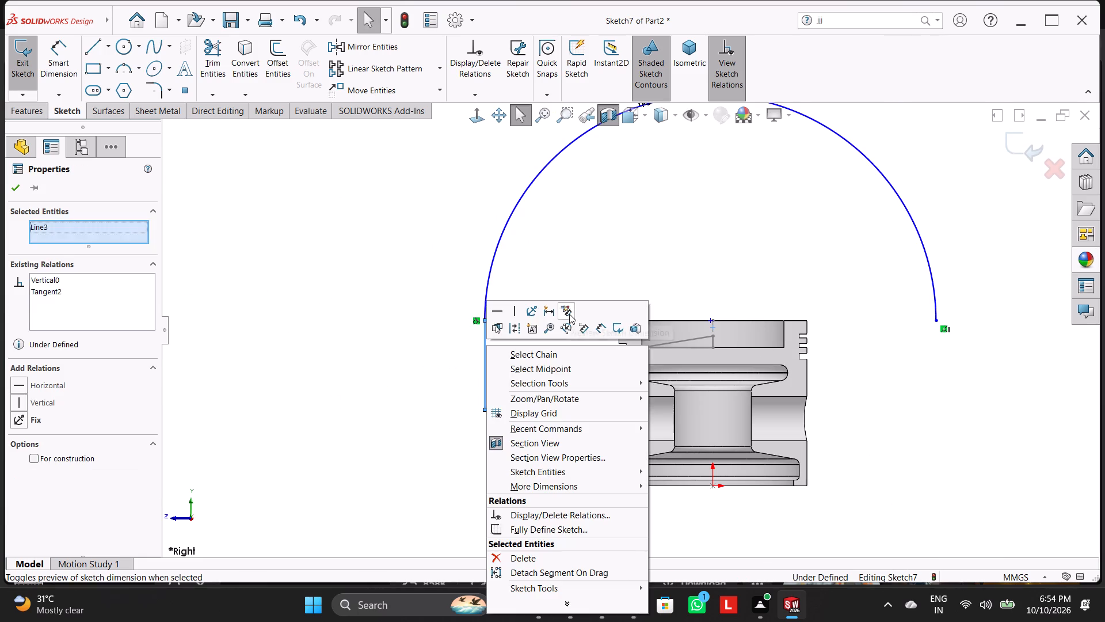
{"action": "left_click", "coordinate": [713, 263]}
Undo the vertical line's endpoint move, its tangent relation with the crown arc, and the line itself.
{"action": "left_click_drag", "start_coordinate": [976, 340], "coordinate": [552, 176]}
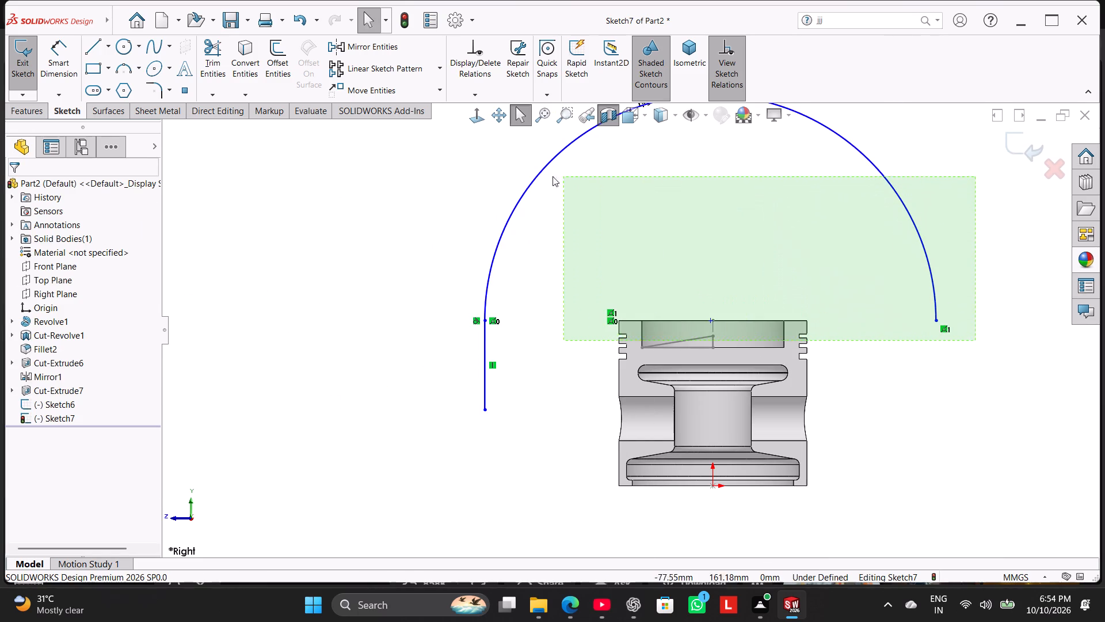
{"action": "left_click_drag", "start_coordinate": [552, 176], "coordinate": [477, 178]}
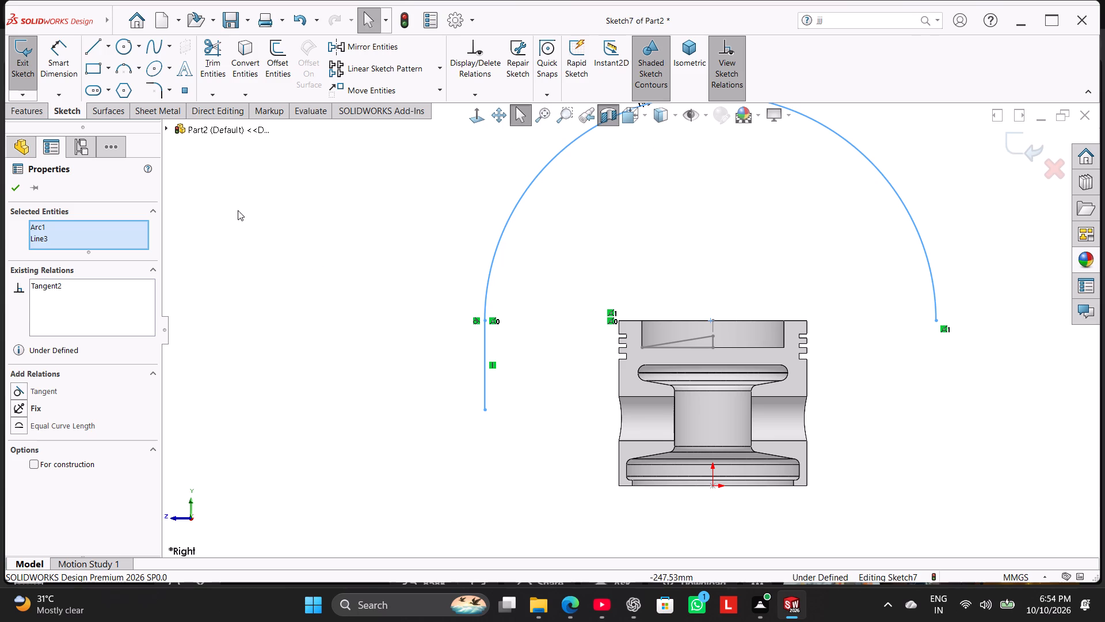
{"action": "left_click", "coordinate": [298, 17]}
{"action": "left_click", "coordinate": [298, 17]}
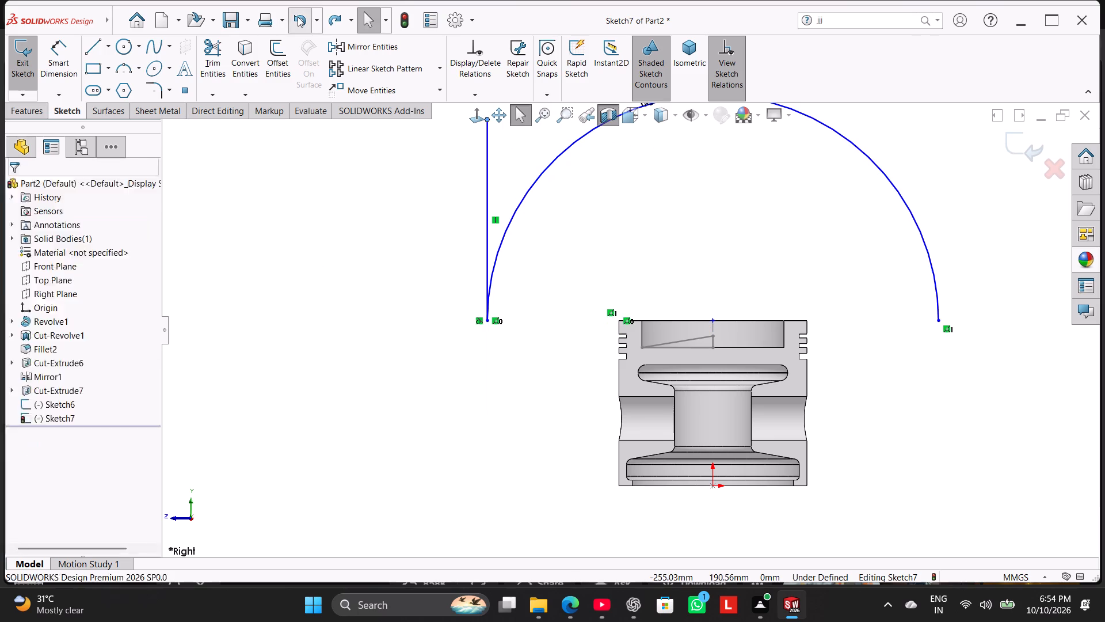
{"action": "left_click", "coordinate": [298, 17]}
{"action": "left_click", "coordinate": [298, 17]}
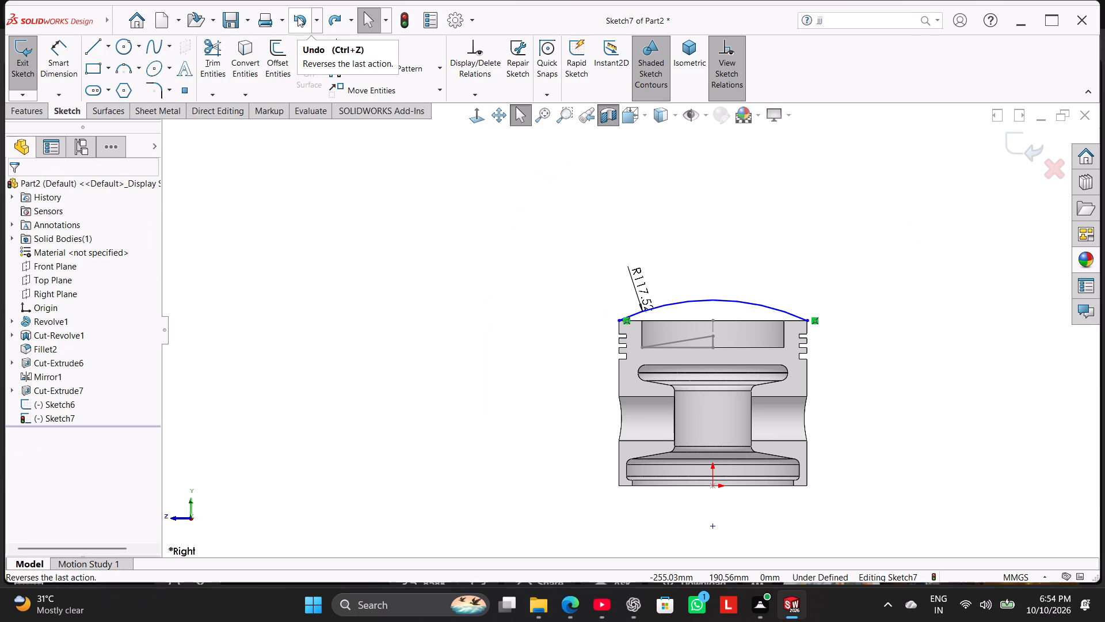
Undo the crown arc's radius dimension and the crown arc itself.
{"action": "left_click", "coordinate": [298, 17]}
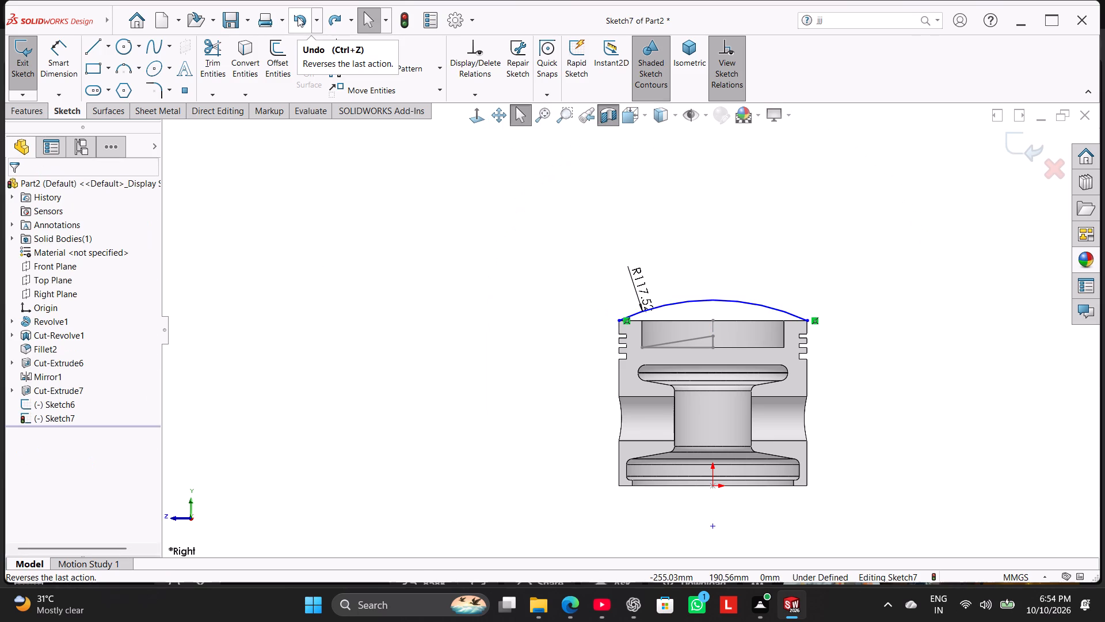
{"action": "left_click", "coordinate": [298, 17]}
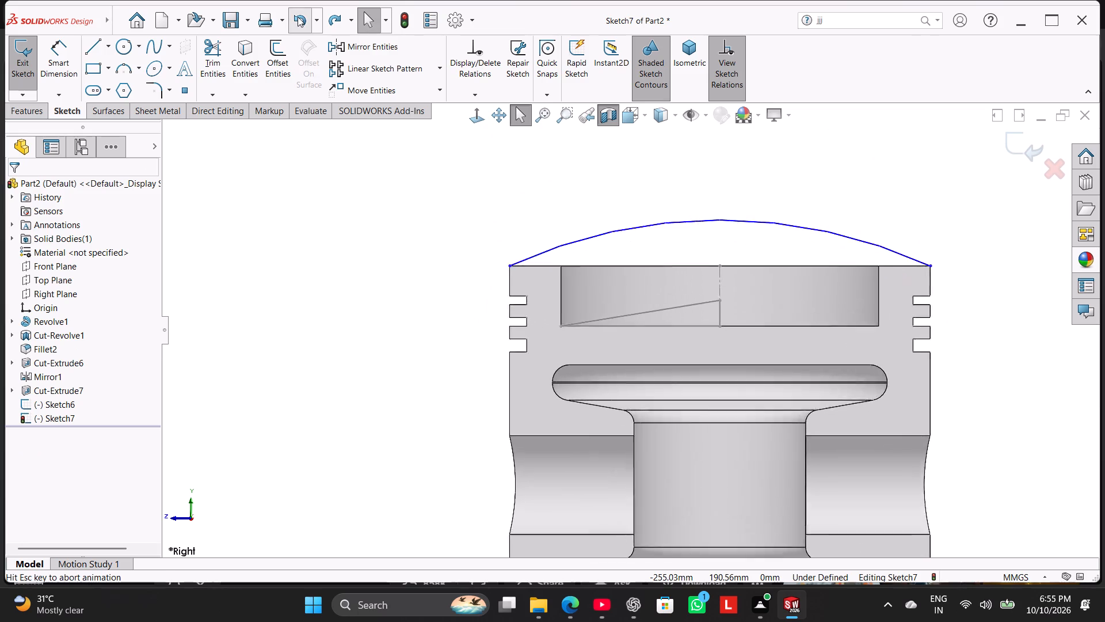
{"action": "left_click", "coordinate": [298, 17]}
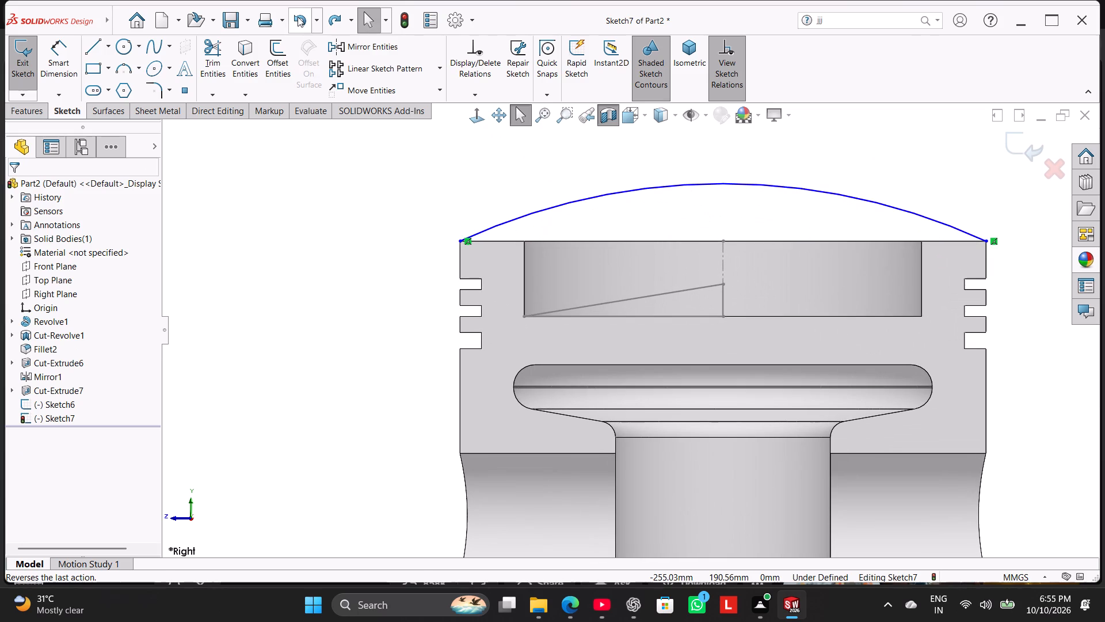
{"action": "left_click", "coordinate": [298, 17]}
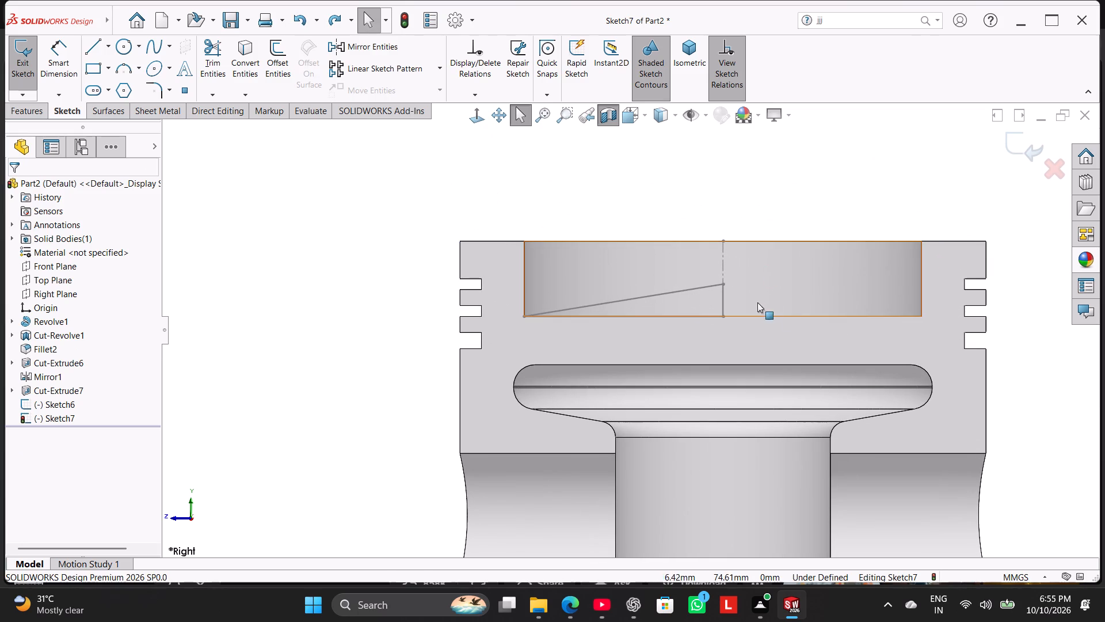
Open the sloped pocket-floor profile sketch for editing and move its outer corner inward along the floor, about 31.6 mm from the piston axis.
{"action": "left_click", "coordinate": [656, 294]}
{"action": "left_click", "coordinate": [656, 294]}
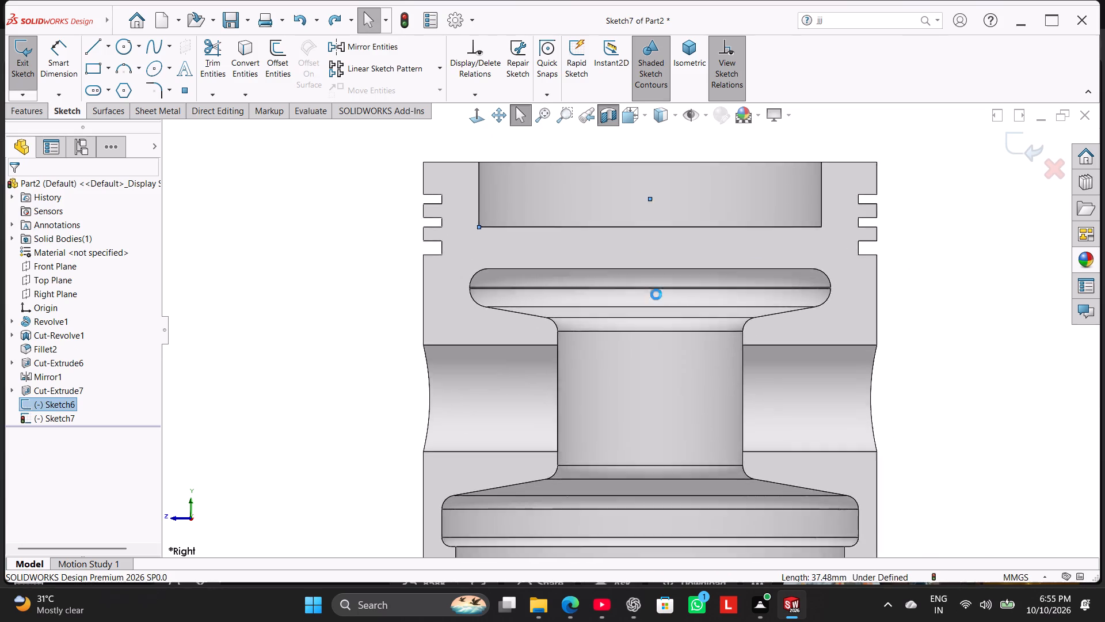
{"action": "scroll", "coordinate": [620, 177], "scroll_direction": "down", "scroll_amount": 4}
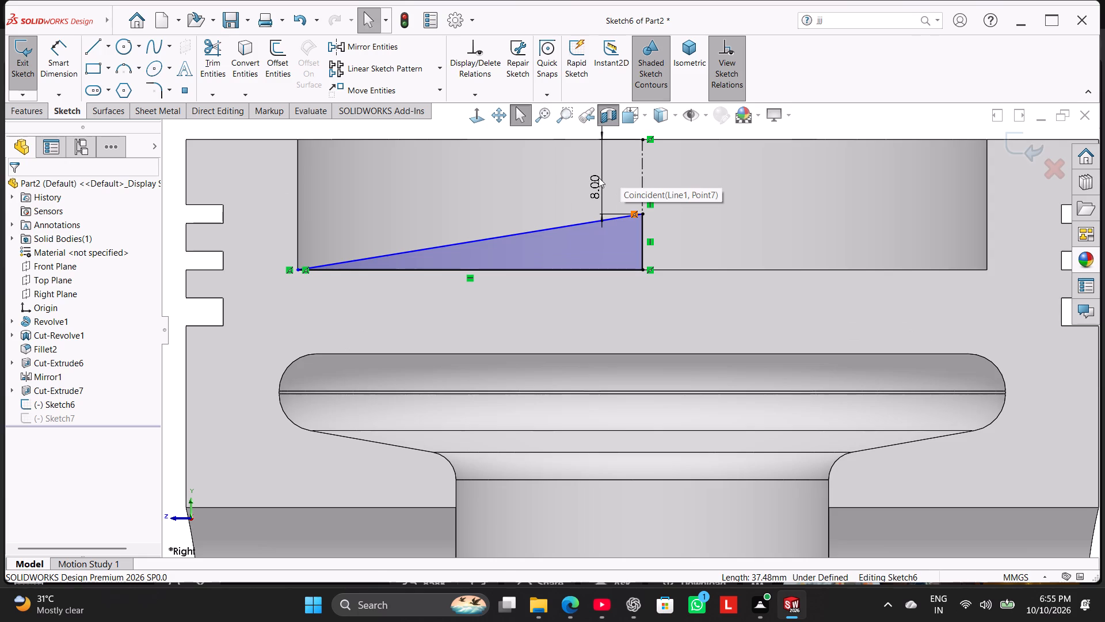
{"action": "scroll", "coordinate": [486, 245], "scroll_direction": "down", "scroll_amount": 1}
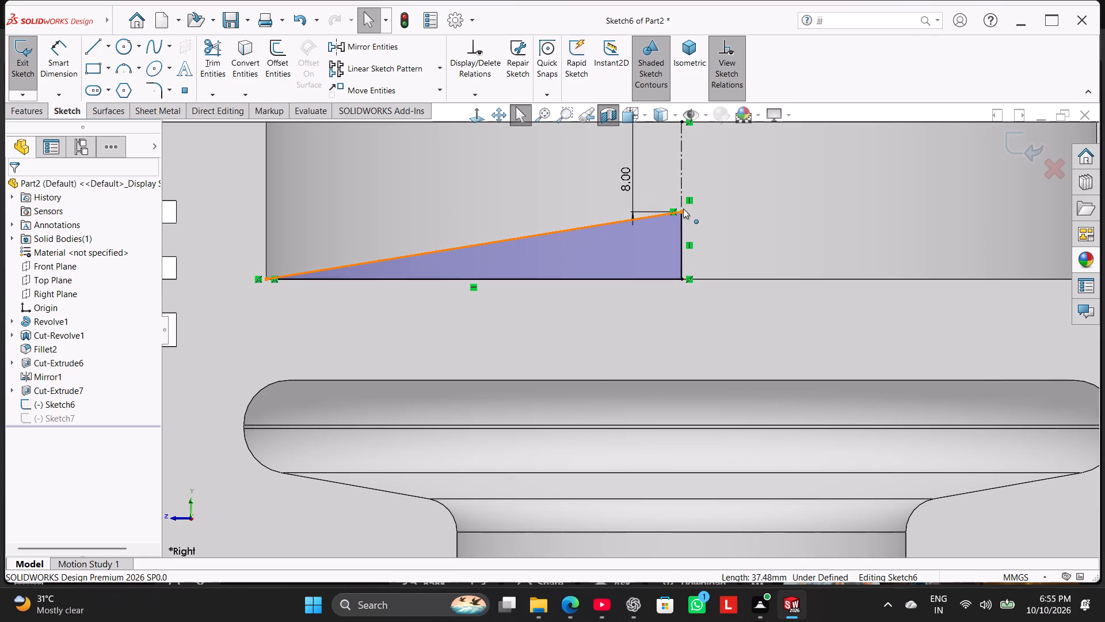
{"action": "left_click_drag", "start_coordinate": [683, 208], "coordinate": [673, 170]}
{"action": "left_click_drag", "start_coordinate": [577, 229], "coordinate": [565, 187]}
{"action": "left_click_drag", "start_coordinate": [268, 280], "coordinate": [321, 280]}
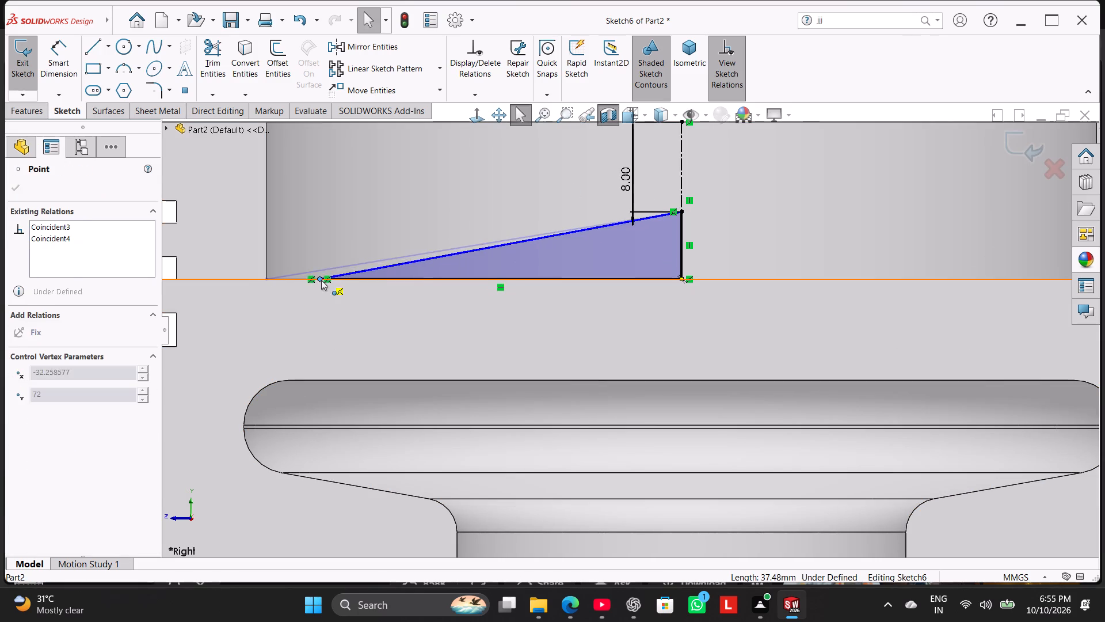
{"action": "left_click_drag", "start_coordinate": [321, 280], "coordinate": [326, 280]}
{"action": "scroll", "coordinate": [347, 299], "scroll_direction": "up", "scroll_amount": 2}
{"action": "left_click", "coordinate": [242, 218]}
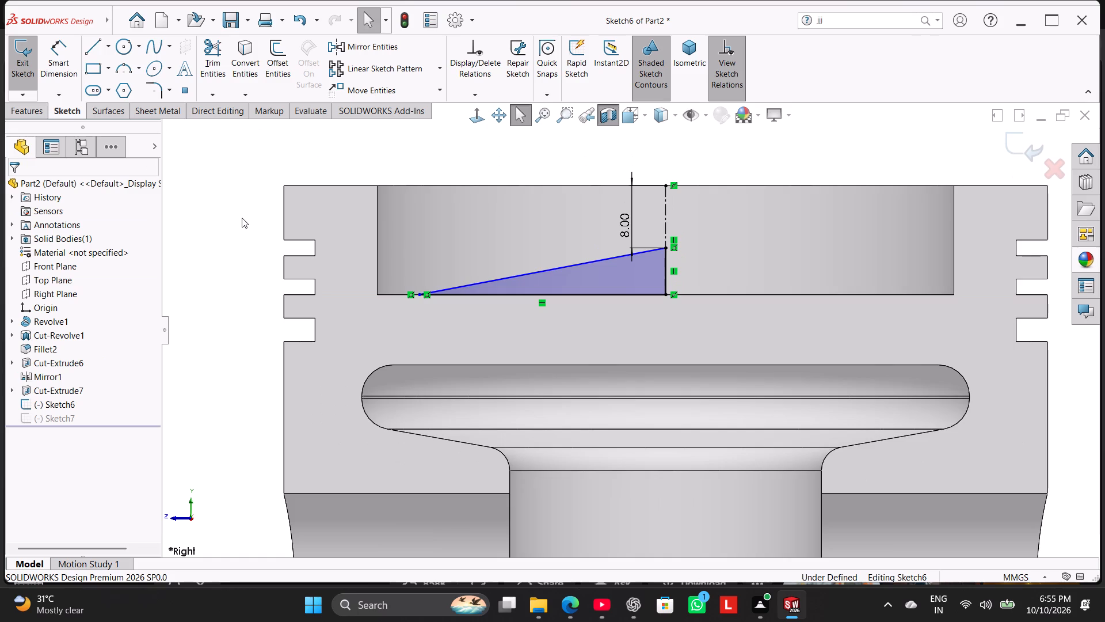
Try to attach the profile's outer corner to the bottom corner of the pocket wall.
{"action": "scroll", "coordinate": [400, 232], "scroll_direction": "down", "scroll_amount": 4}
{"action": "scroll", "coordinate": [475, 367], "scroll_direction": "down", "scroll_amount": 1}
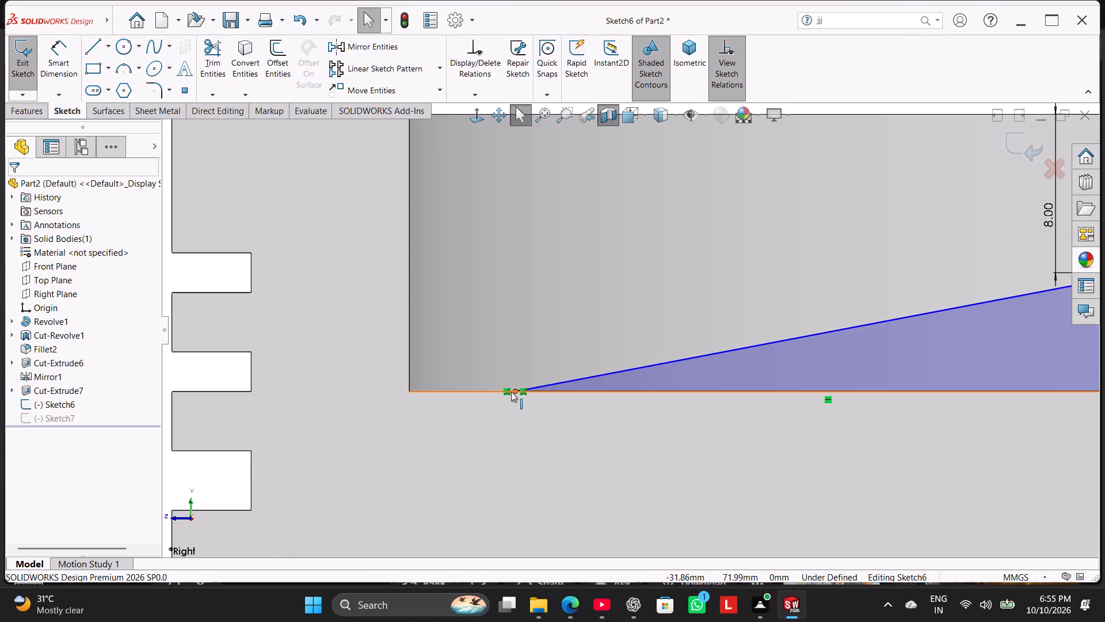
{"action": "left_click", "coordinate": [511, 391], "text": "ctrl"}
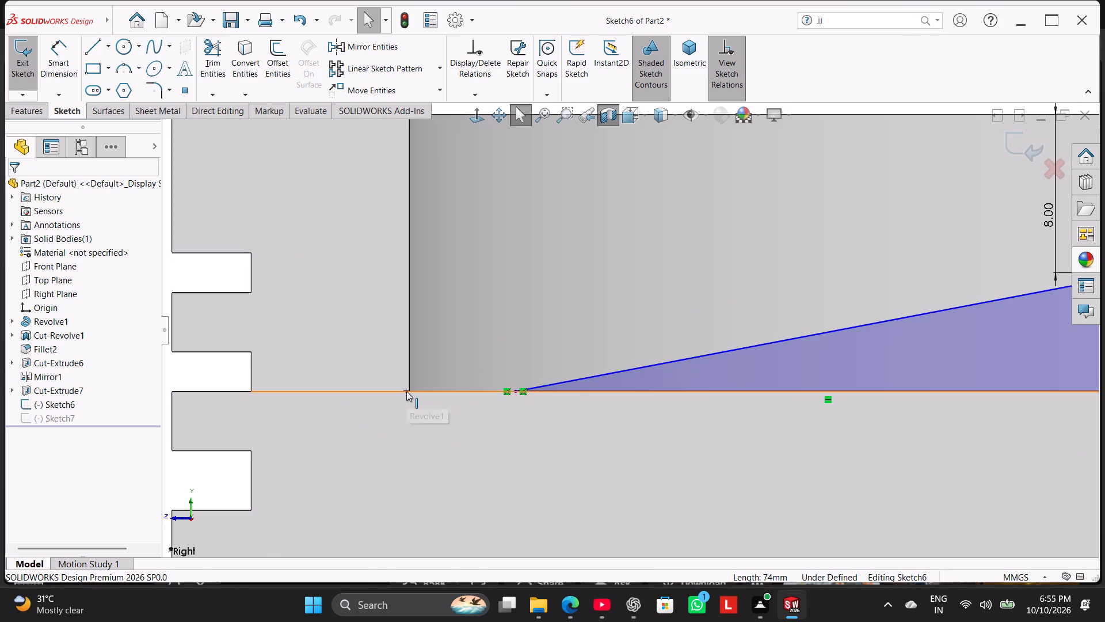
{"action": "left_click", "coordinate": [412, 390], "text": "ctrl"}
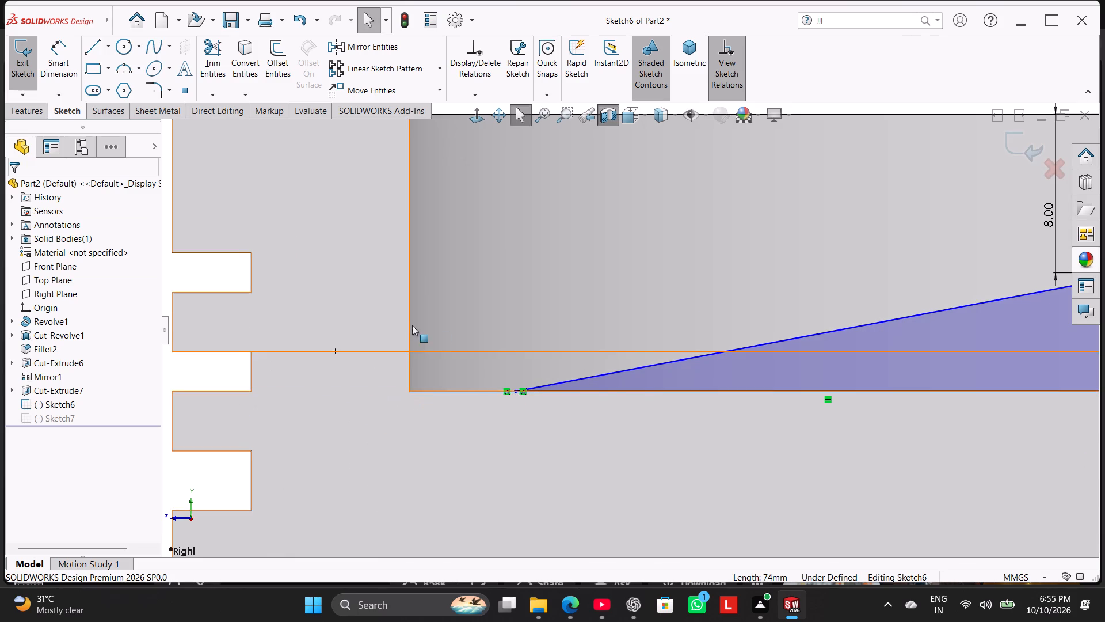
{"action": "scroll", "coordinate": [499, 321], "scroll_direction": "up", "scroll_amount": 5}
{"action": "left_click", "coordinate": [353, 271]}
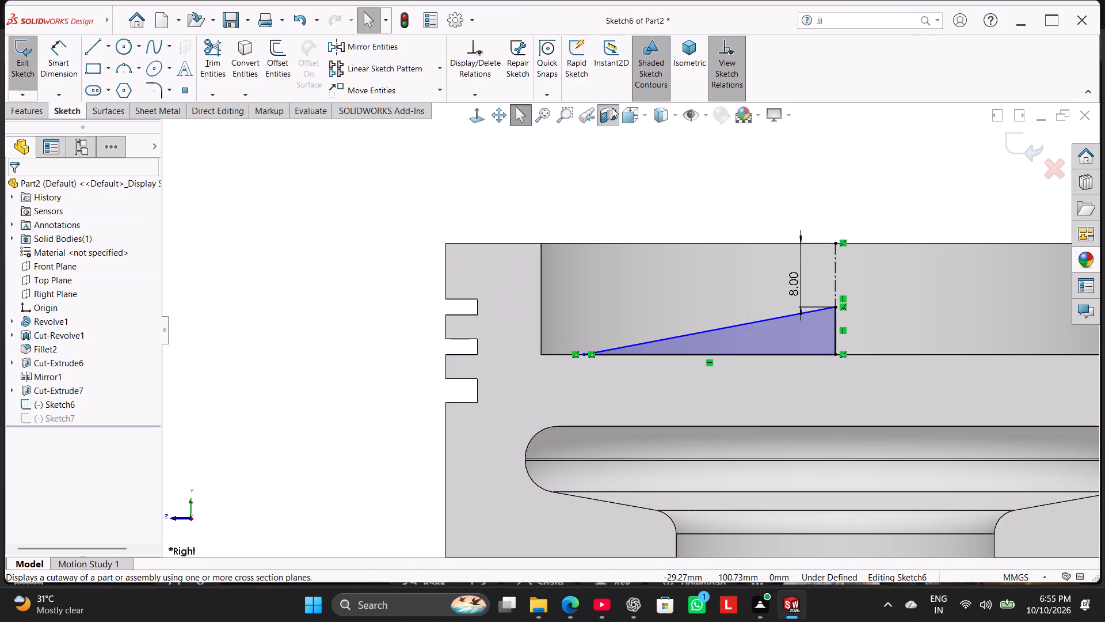
Turn off the section view and display the piston with hidden lines visible.
{"action": "left_click", "coordinate": [612, 108]}
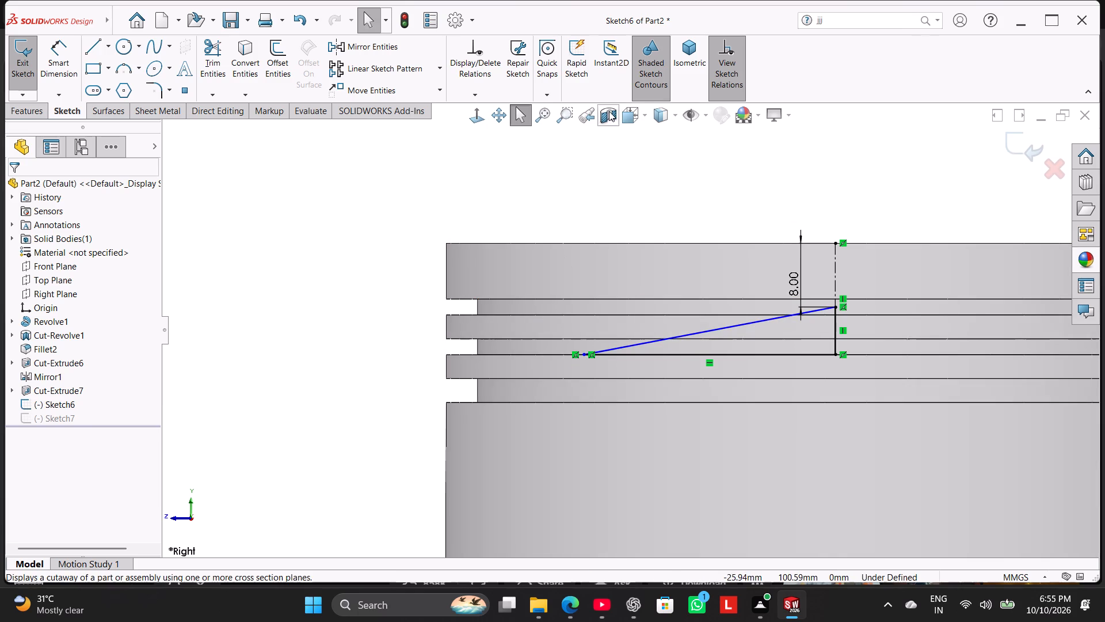
{"action": "left_click", "coordinate": [609, 111]}
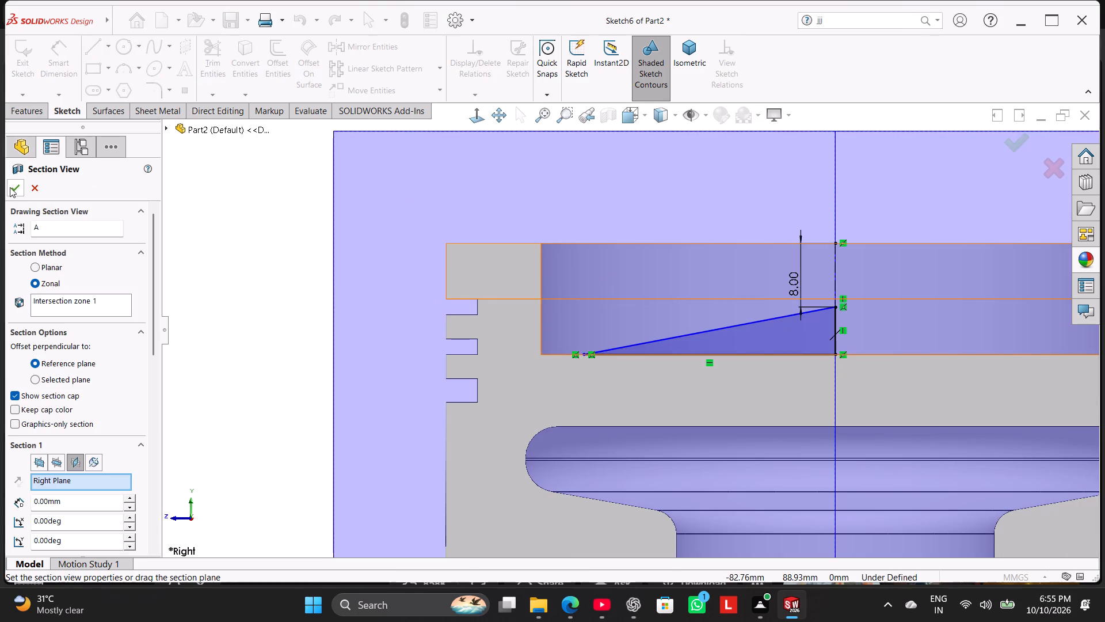
{"action": "left_click_drag", "start_coordinate": [11, 187], "coordinate": [25, 200]}
{"action": "left_click", "coordinate": [15, 184]}
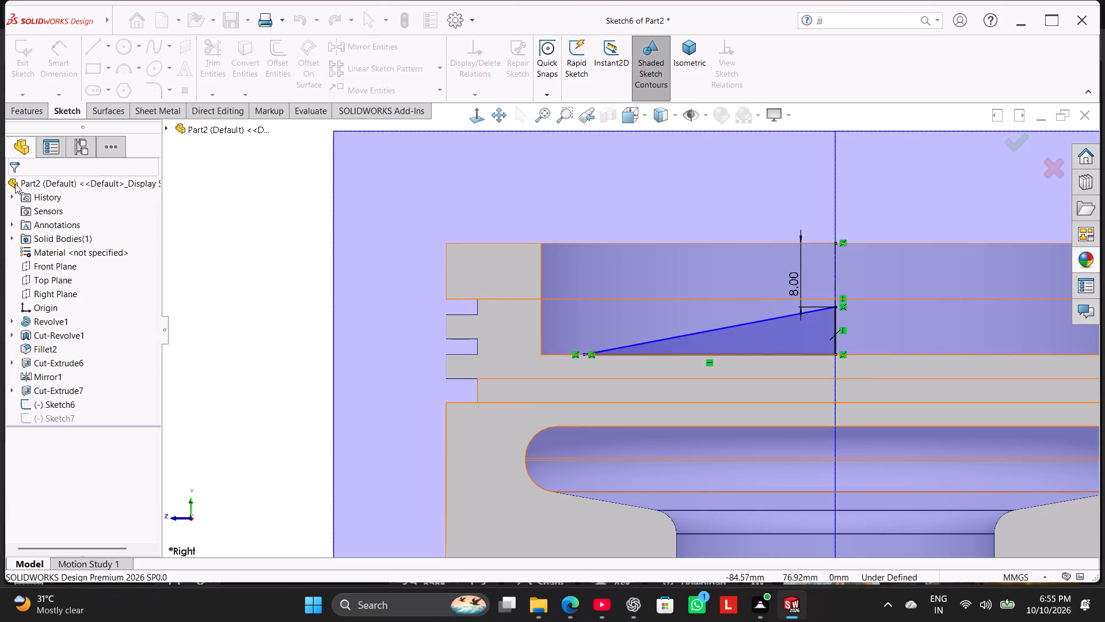
{"action": "left_click", "coordinate": [677, 114]}
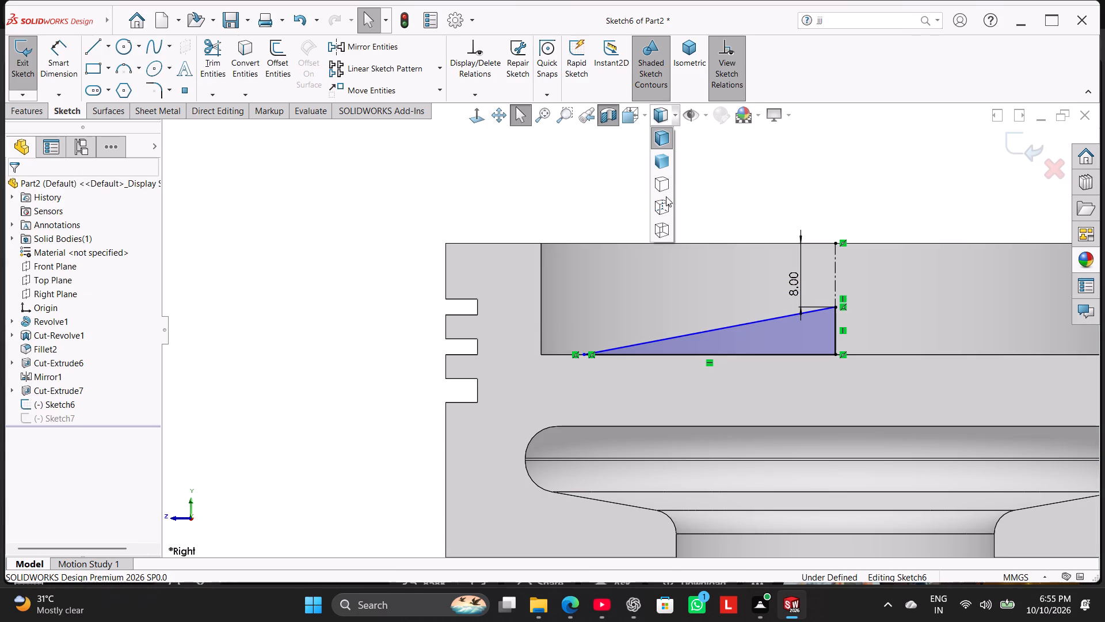
{"action": "left_click", "coordinate": [665, 207]}
{"action": "scroll", "coordinate": [590, 359], "scroll_direction": "down", "scroll_amount": 2}
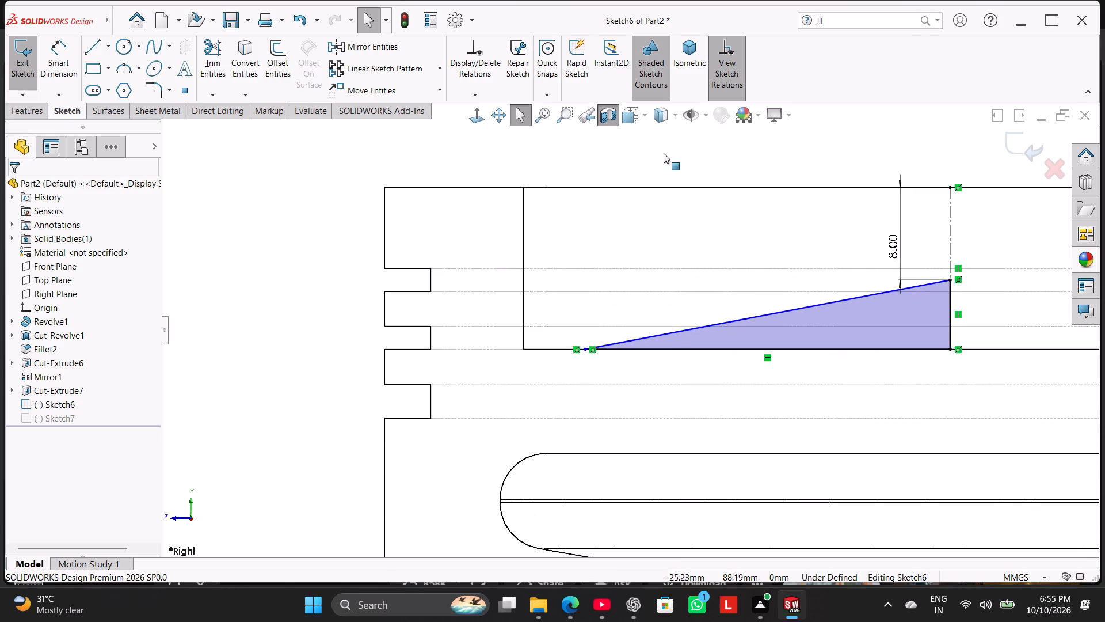
{"action": "left_click", "coordinate": [609, 117]}
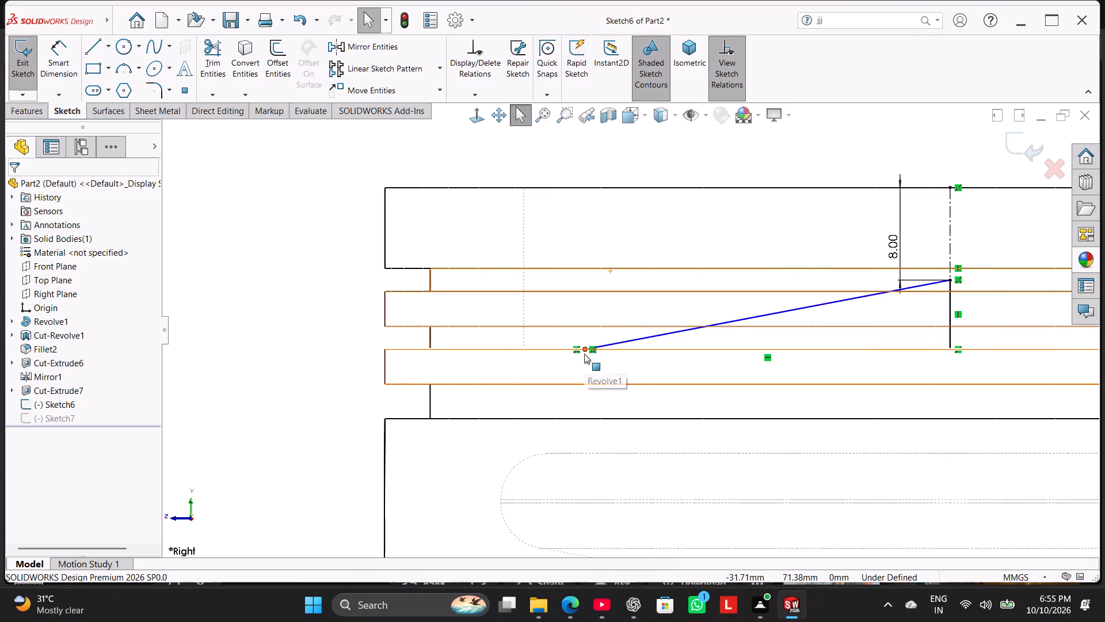
Make the sloped profile's outer corner coincident with the crown pocket's hidden side-wall edge.
{"action": "right_click", "coordinate": [257, 263]}
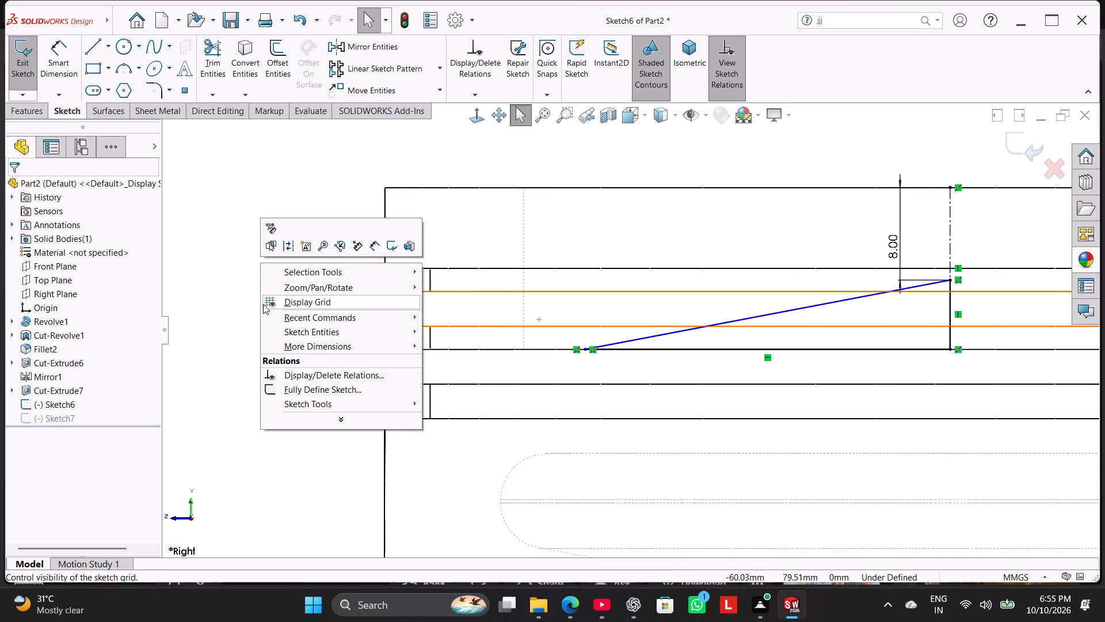
{"action": "left_click", "coordinate": [215, 298]}
{"action": "left_click", "coordinate": [582, 349], "text": "ctrl"}
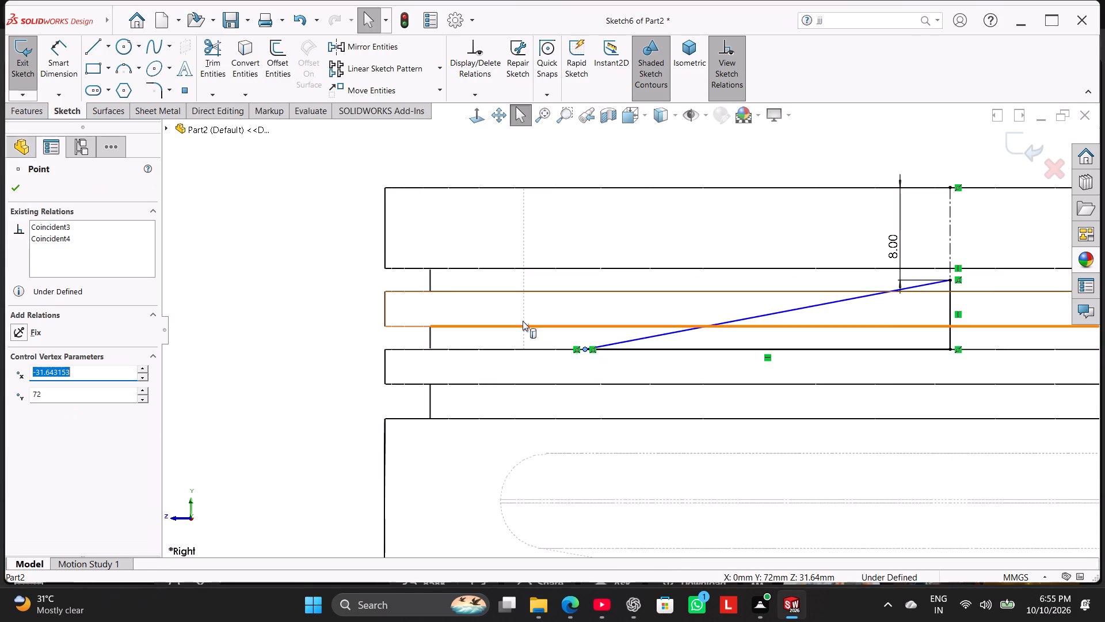
{"action": "left_click", "coordinate": [522, 320], "text": "ctrl"}
{"action": "left_click", "coordinate": [56, 406]}
{"action": "left_click", "coordinate": [214, 372]}
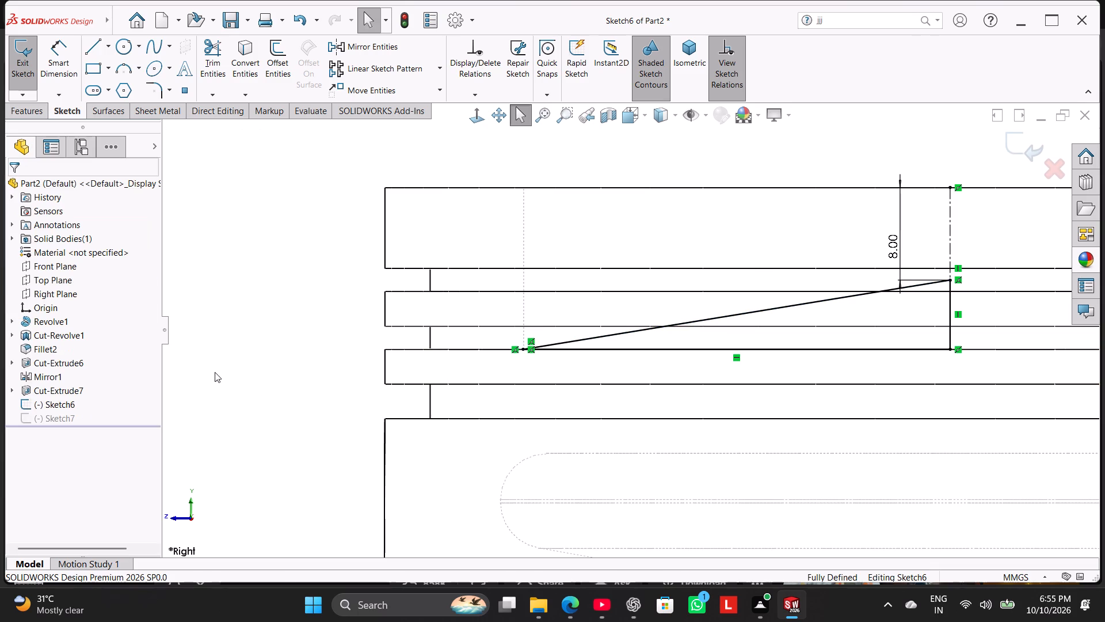
Restore the section view on the Right Plane at 0 mm offset with the shaded-with-edges display.
{"action": "scroll", "coordinate": [340, 345], "scroll_direction": "up", "scroll_amount": 2}
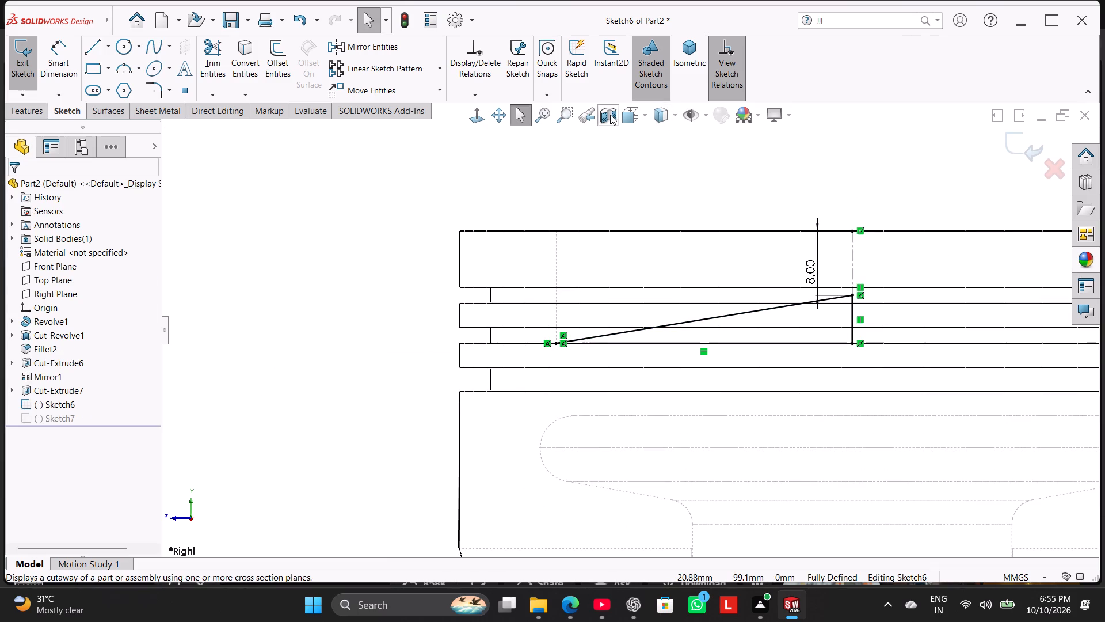
{"action": "left_click", "coordinate": [610, 115]}
{"action": "scroll", "coordinate": [664, 154], "scroll_direction": "up", "scroll_amount": 2}
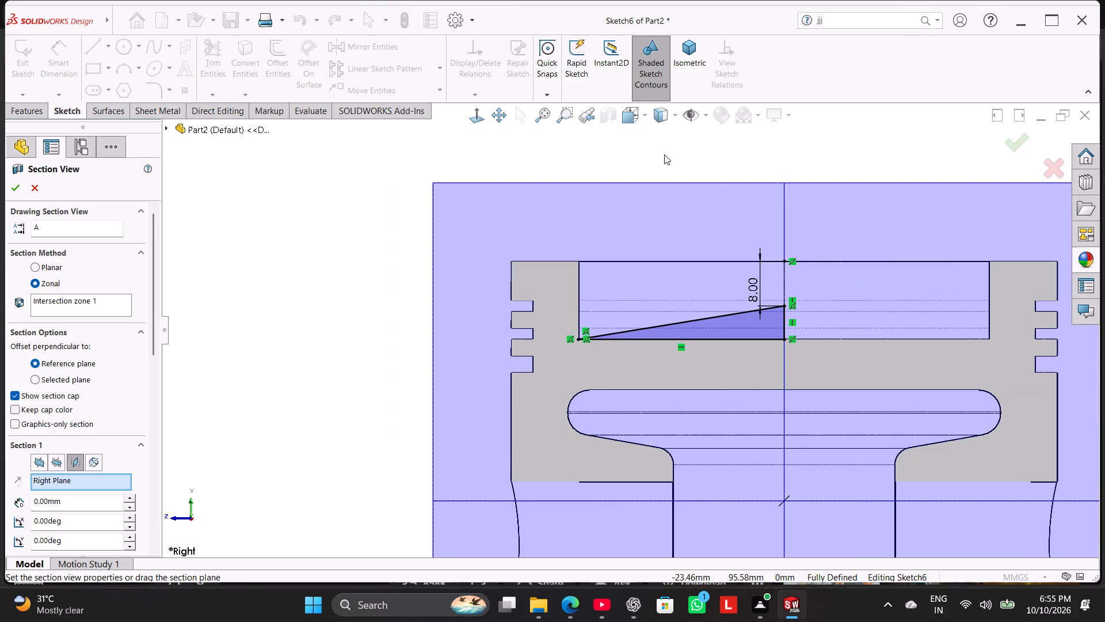
{"action": "left_click", "coordinate": [679, 119]}
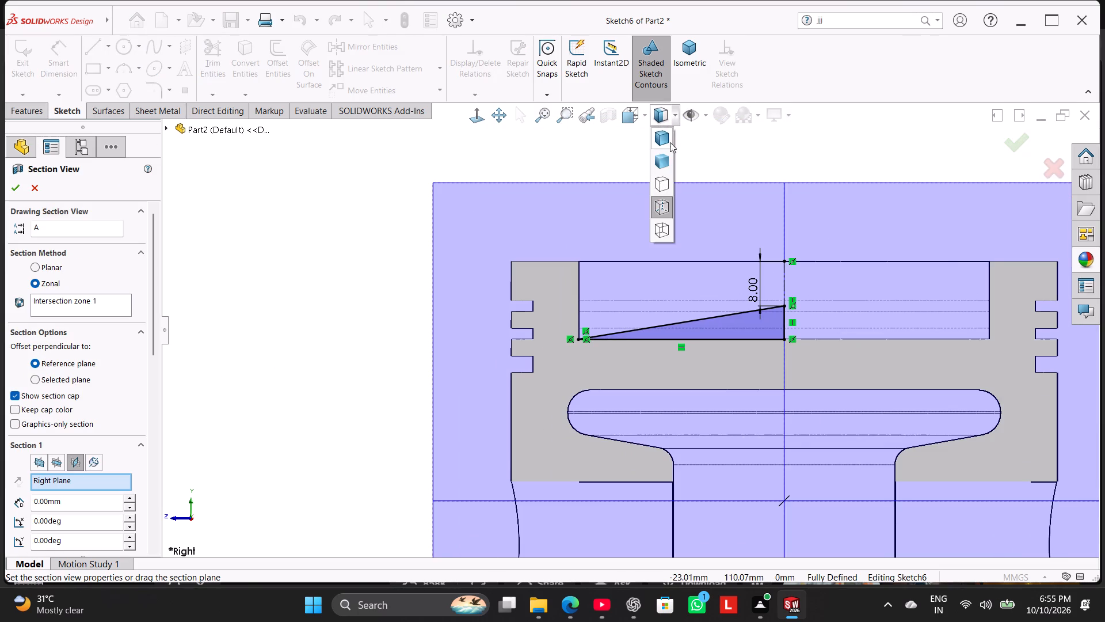
{"action": "left_click", "coordinate": [666, 142]}
{"action": "scroll", "coordinate": [845, 312], "scroll_direction": "up", "scroll_amount": 2}
{"action": "scroll", "coordinate": [822, 309], "scroll_direction": "down", "scroll_amount": 2}
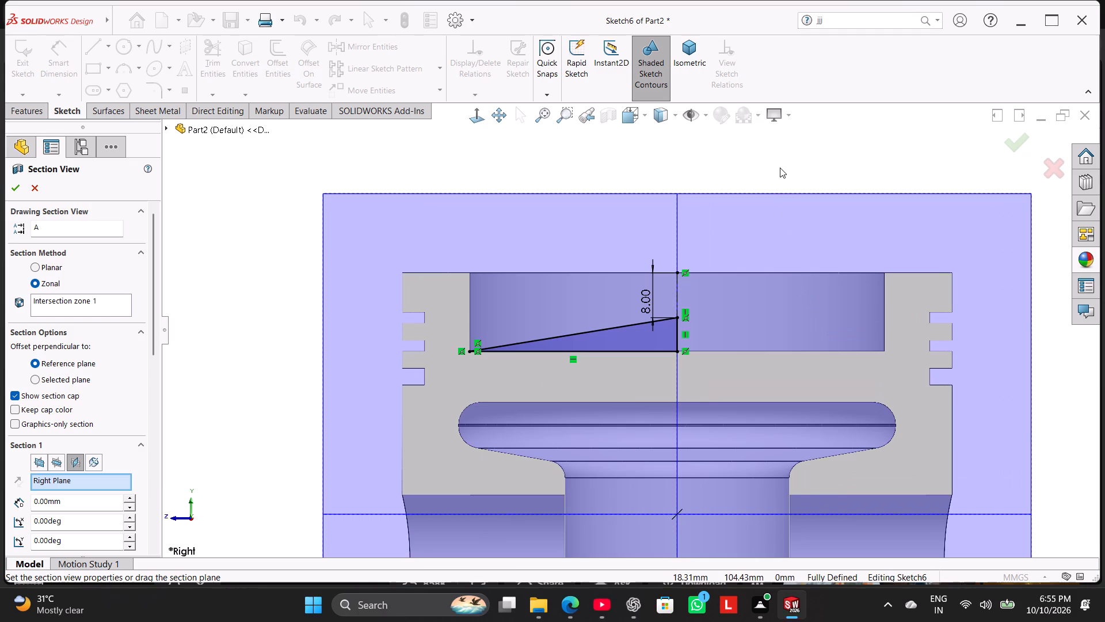
{"action": "left_click", "coordinate": [780, 168]}
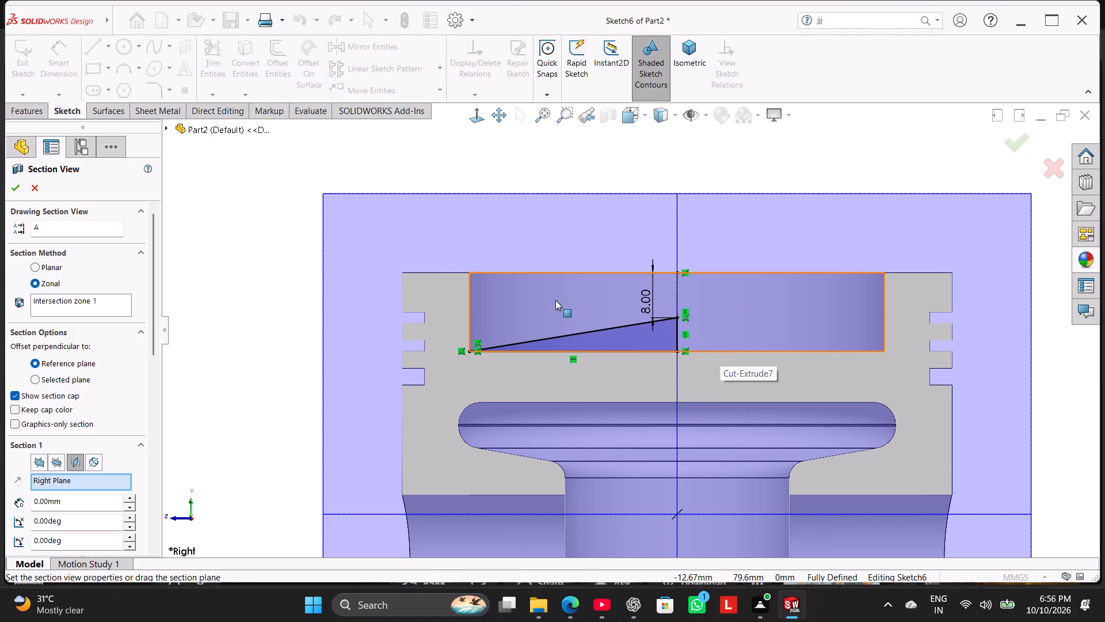
{"action": "left_click", "coordinate": [17, 186]}
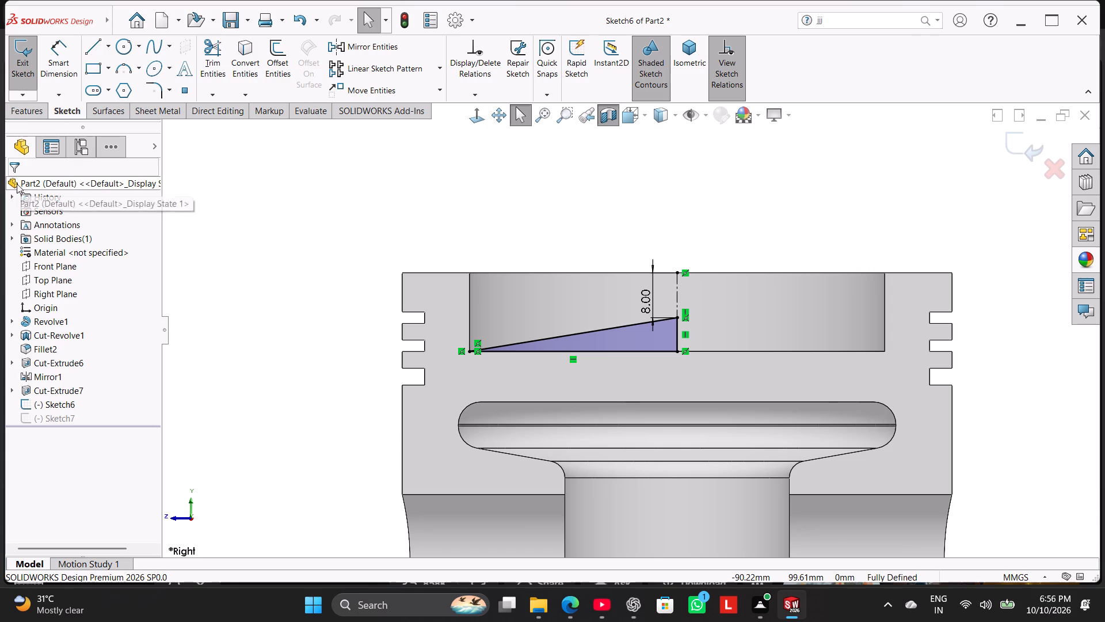
Revolve the sloped profile 360 degrees about its vertical centerline as a boss merged with the piston.
{"action": "left_click", "coordinate": [30, 109]}
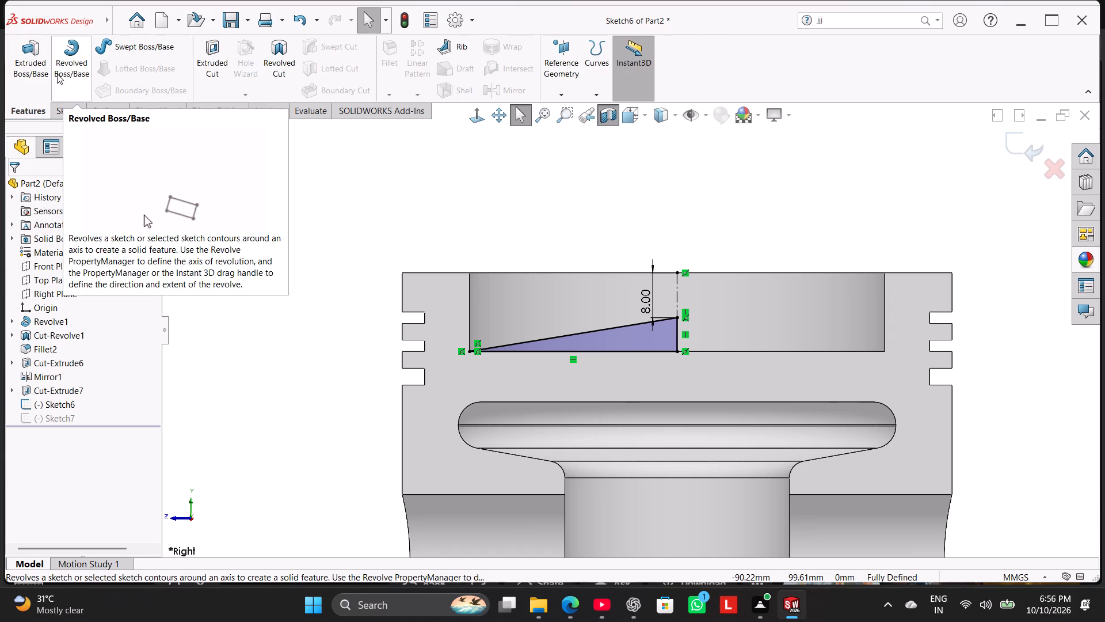
{"action": "left_click", "coordinate": [65, 71]}
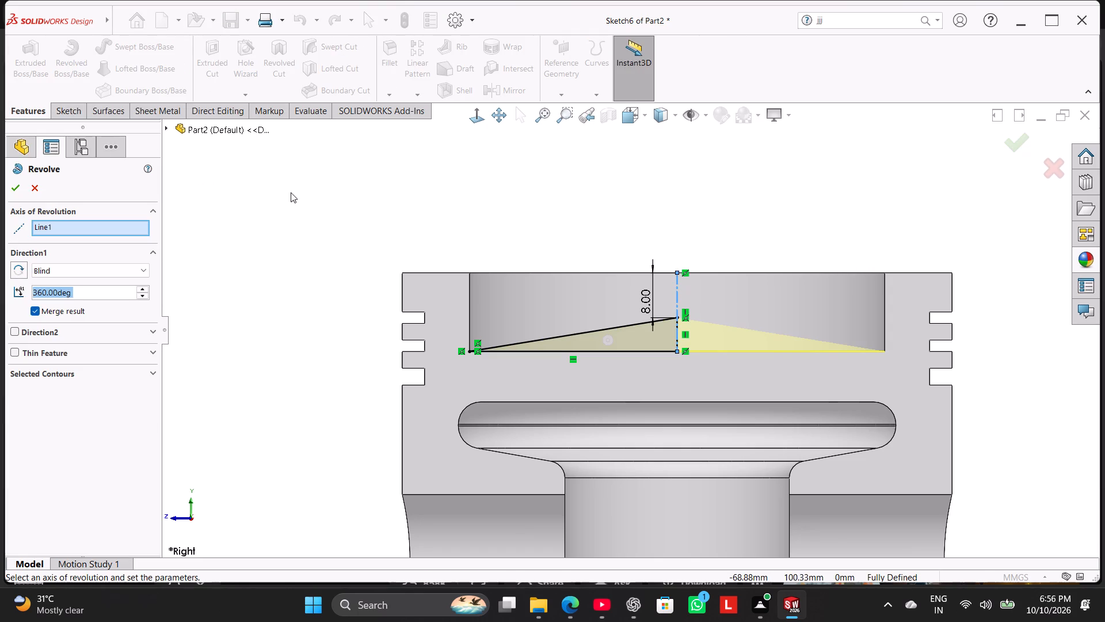
{"action": "middle_click_drag", "start_coordinate": [297, 195], "coordinate": [270, 204]}
{"action": "left_click", "coordinate": [14, 189]}
{"action": "left_click", "coordinate": [215, 232]}
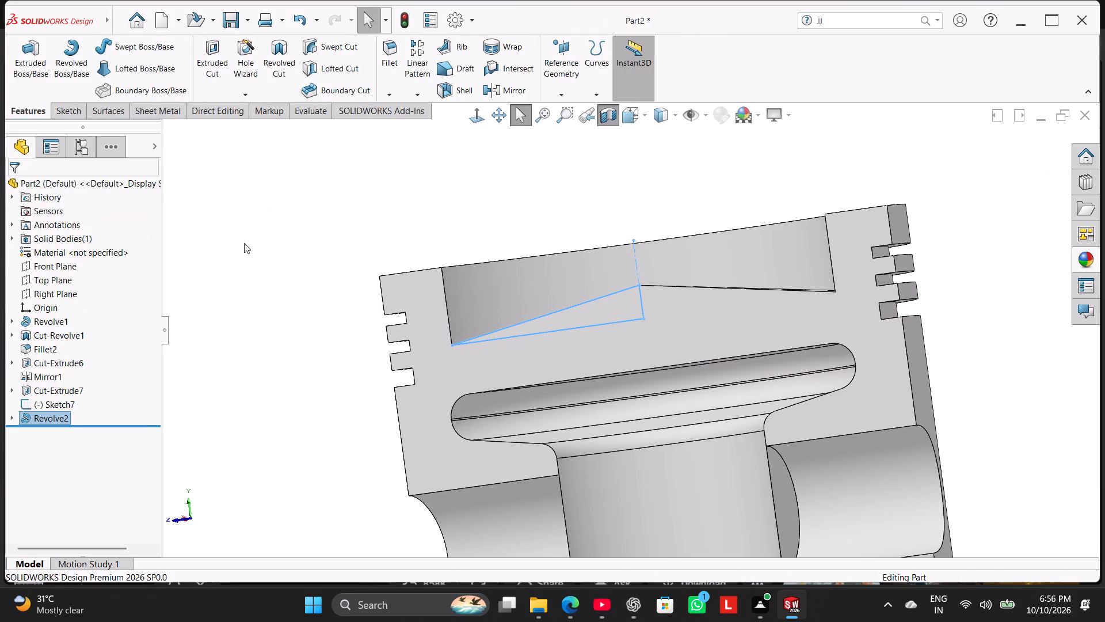
Examine the revolved pocket floor in section and from the isometric view with the section turned off.
{"action": "middle_click_drag", "start_coordinate": [311, 258], "coordinate": [314, 237]}
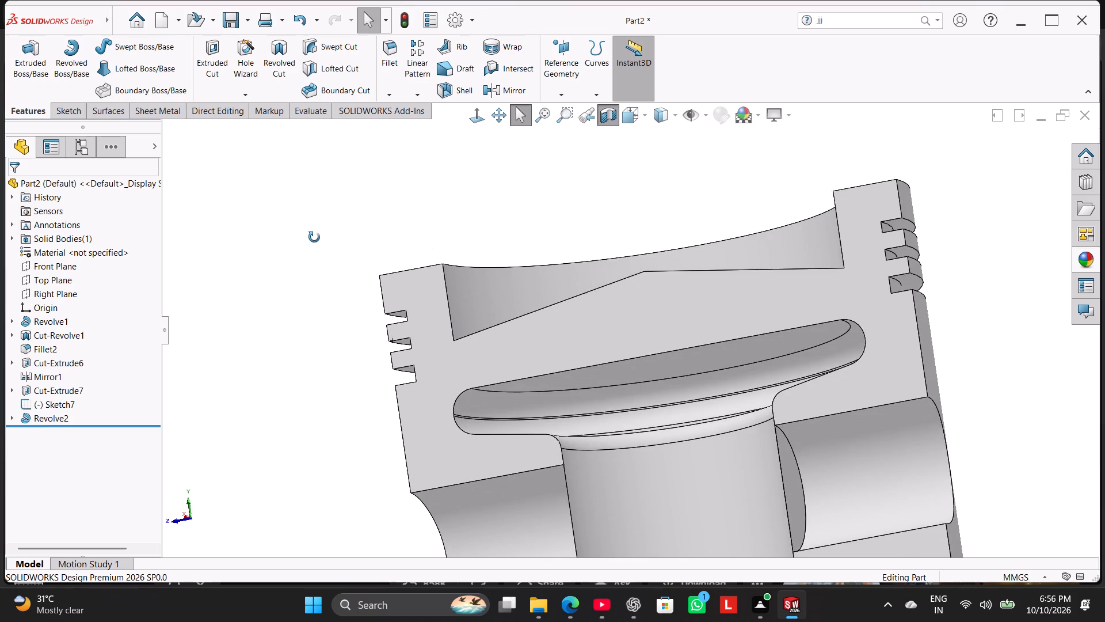
{"action": "middle_click_drag", "start_coordinate": [314, 237], "coordinate": [330, 240]}
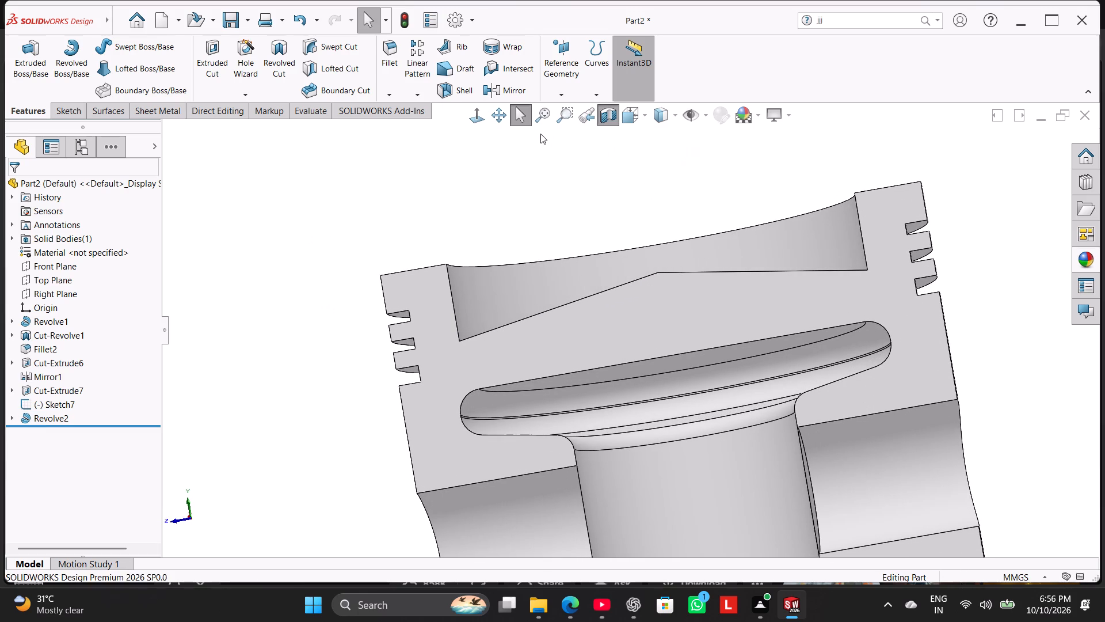
{"action": "left_click", "coordinate": [604, 114]}
{"action": "right_click_drag", "start_coordinate": [292, 332], "coordinate": [456, 244]}
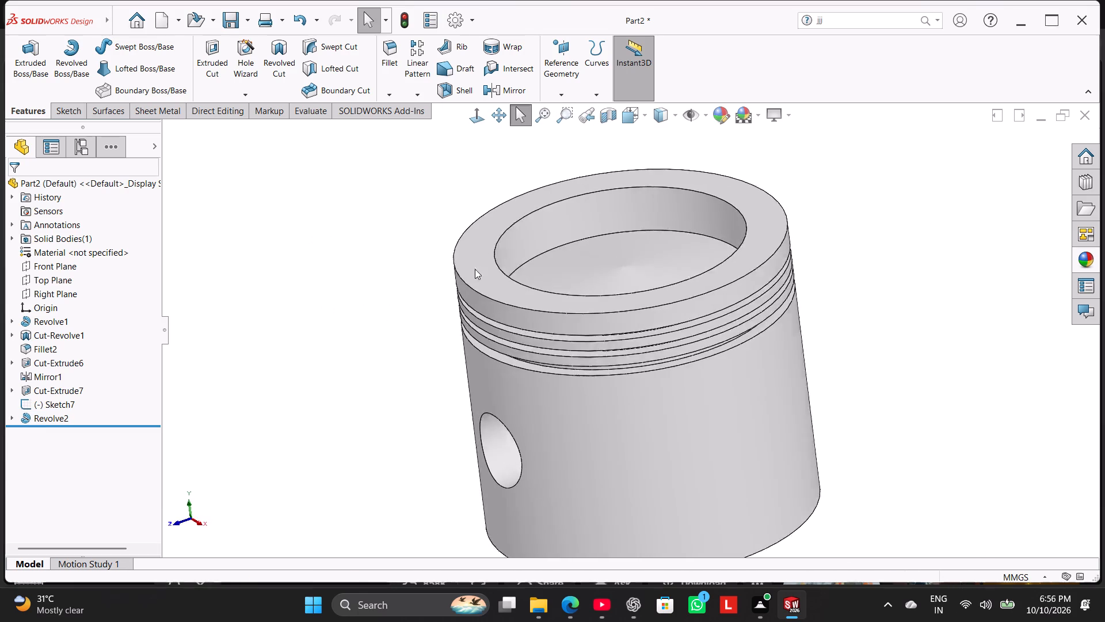
{"action": "left_click", "coordinate": [410, 275]}
{"action": "scroll", "coordinate": [653, 237], "scroll_direction": "down", "scroll_amount": 4}
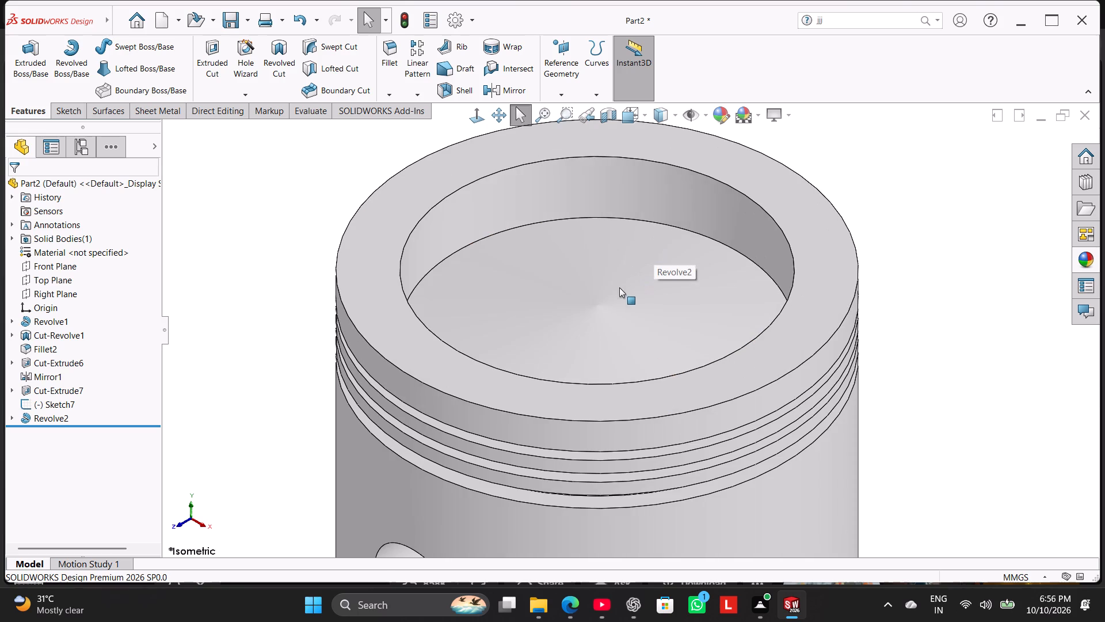
Section the piston on the Right Plane at 0 mm offset, viewed normal to the cut.
{"action": "left_click", "coordinate": [606, 112]}
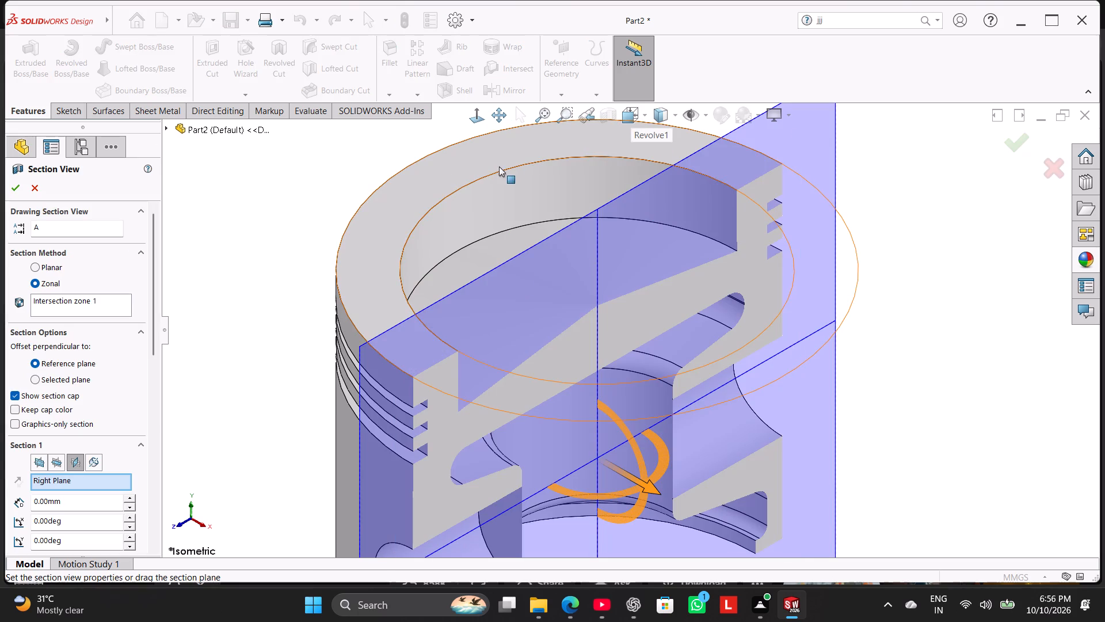
{"action": "left_click", "coordinate": [478, 115]}
{"action": "left_click", "coordinate": [380, 242]}
{"action": "scroll", "coordinate": [605, 181], "scroll_direction": "down", "scroll_amount": 2}
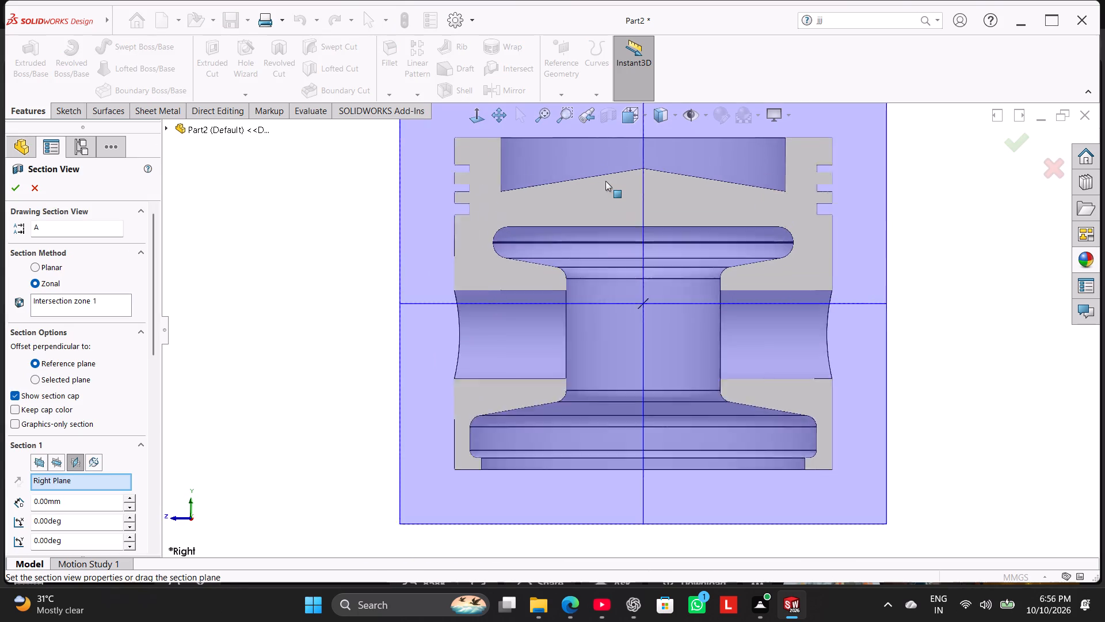
{"action": "scroll", "coordinate": [605, 181], "scroll_direction": "down", "scroll_amount": 1}
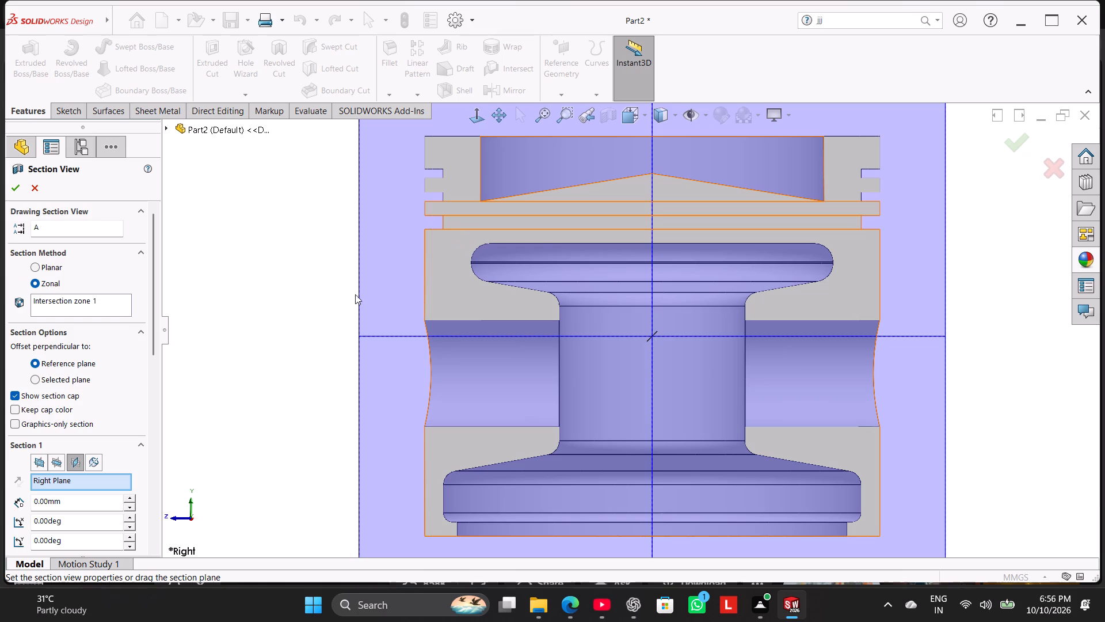
{"action": "left_click", "coordinate": [20, 188]}
{"action": "scroll", "coordinate": [517, 155], "scroll_direction": "down", "scroll_amount": 2}
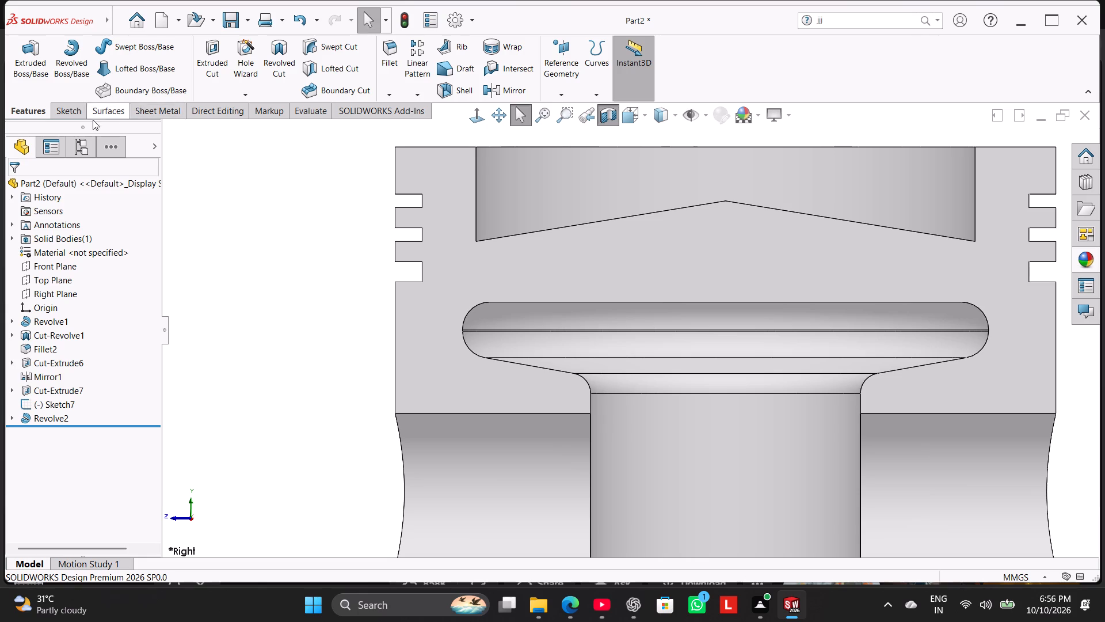
Start a multi-radius fillet with 1 mm on the crown pocket's top inner edge and 3 mm on its floor edge.
{"action": "left_click", "coordinate": [387, 58]}
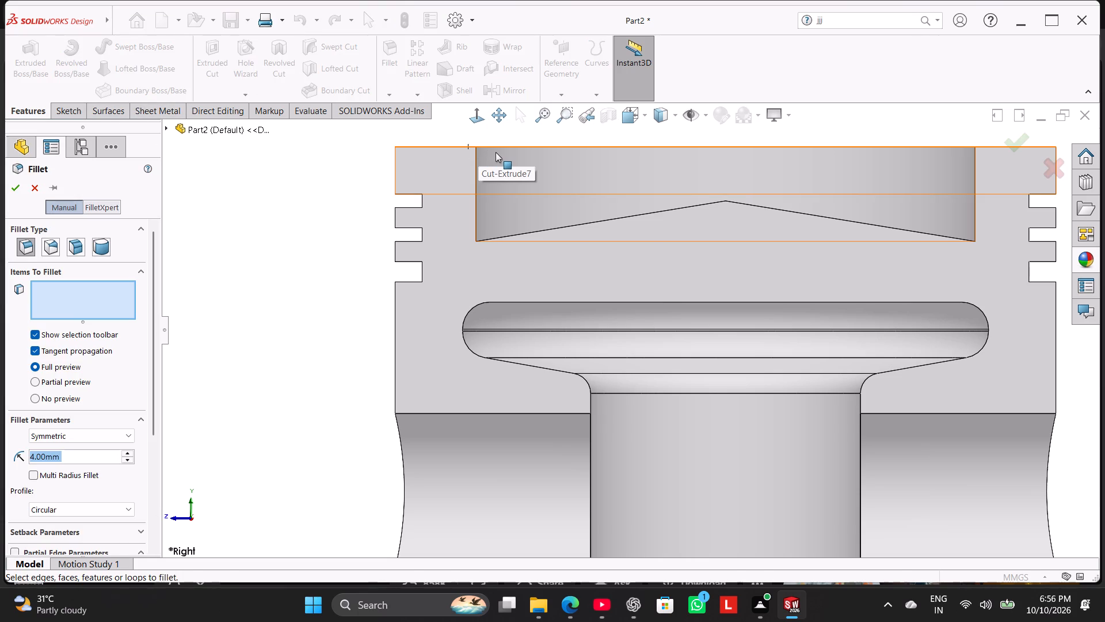
{"action": "scroll", "coordinate": [496, 155], "scroll_direction": "down", "scroll_amount": 1}
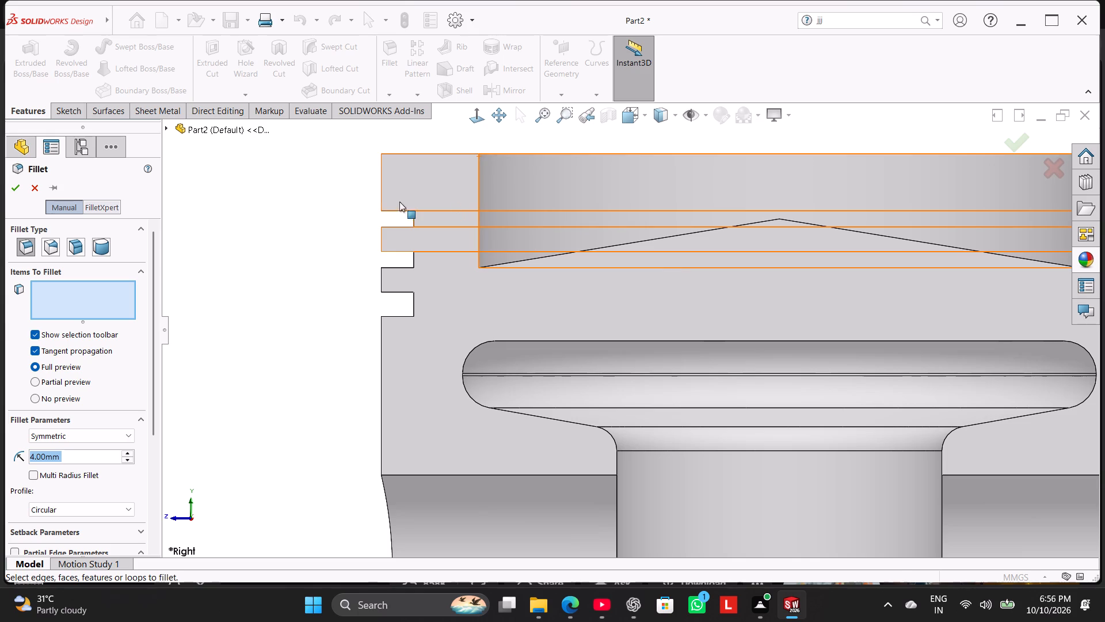
{"action": "middle_click_drag", "start_coordinate": [315, 190], "coordinate": [266, 245]}
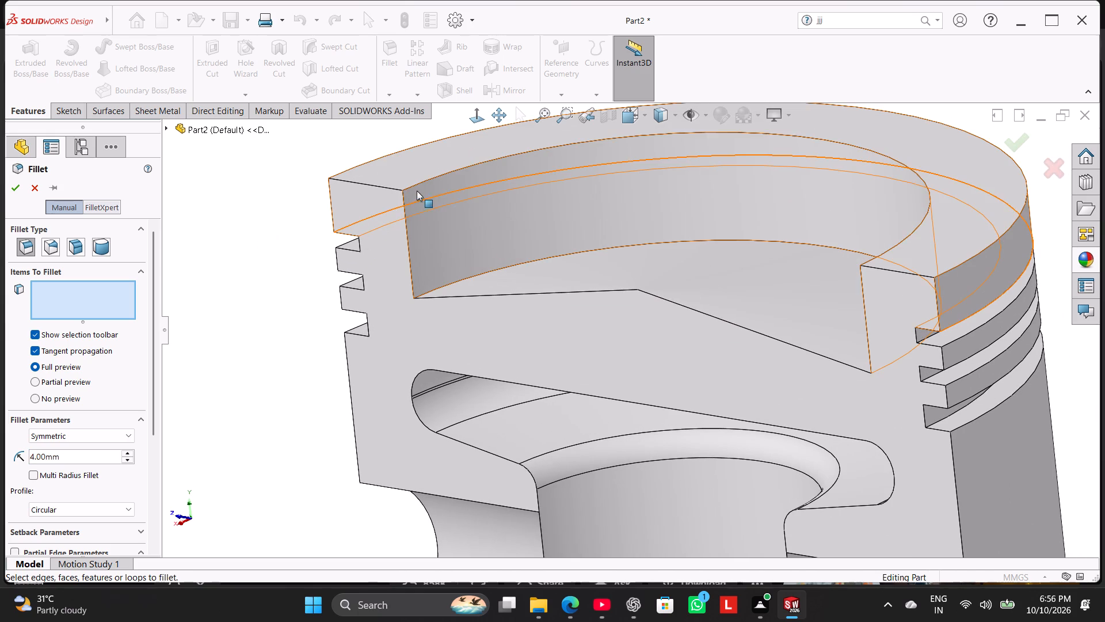
{"action": "left_click", "coordinate": [425, 181]}
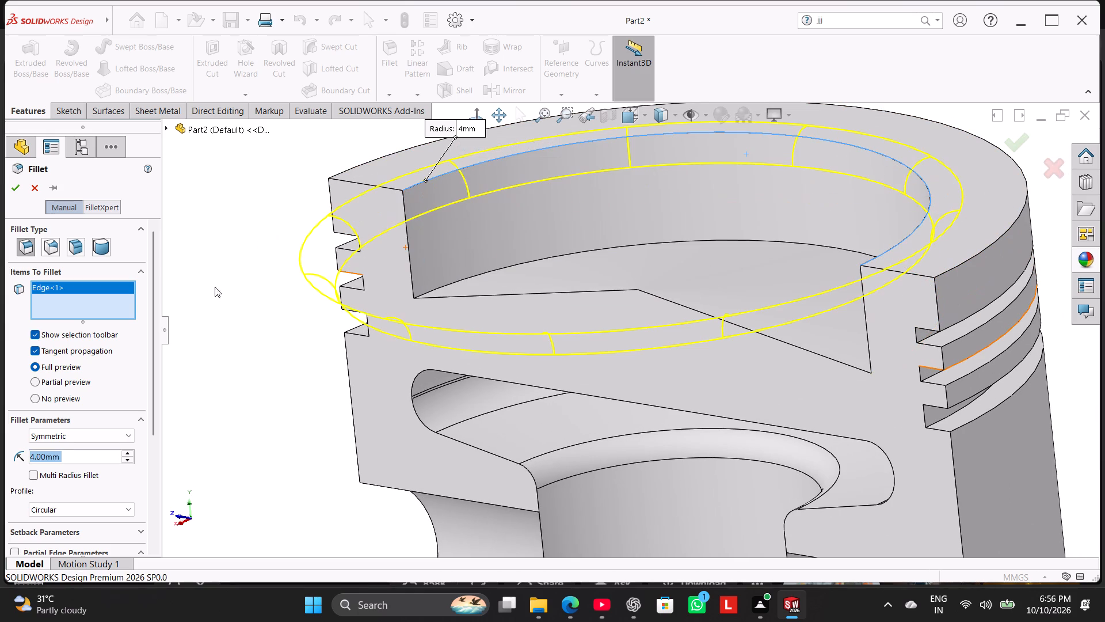
{"action": "key", "text": "1"}
{"action": "key", "text": "Return"}
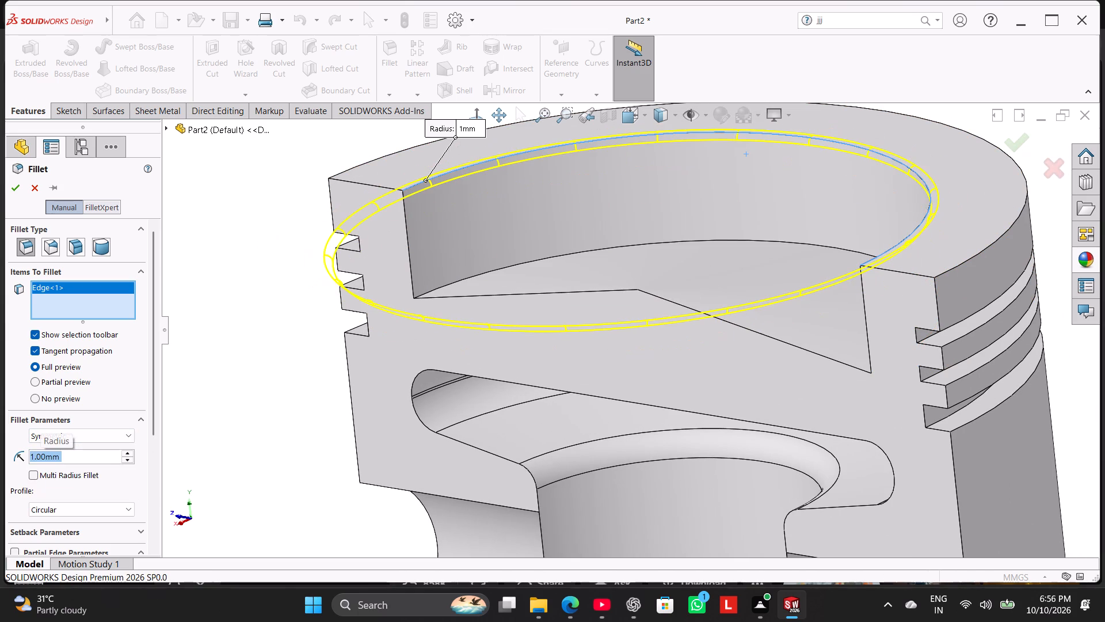
{"action": "left_click", "coordinate": [34, 475]}
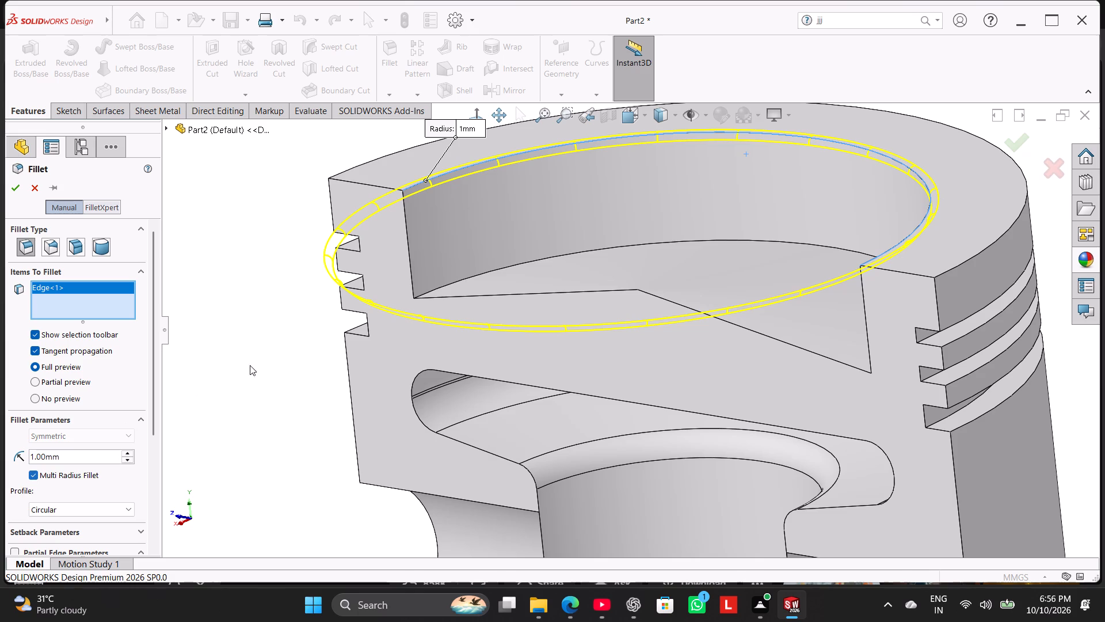
{"action": "left_click", "coordinate": [458, 282]}
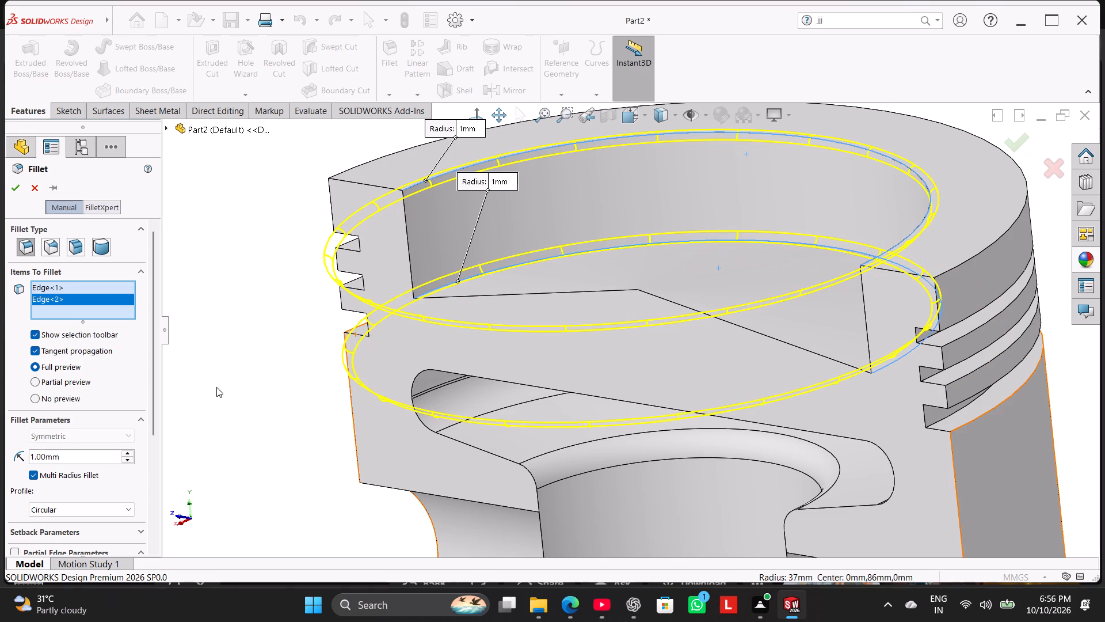
{"action": "double_click", "coordinate": [500, 181]}
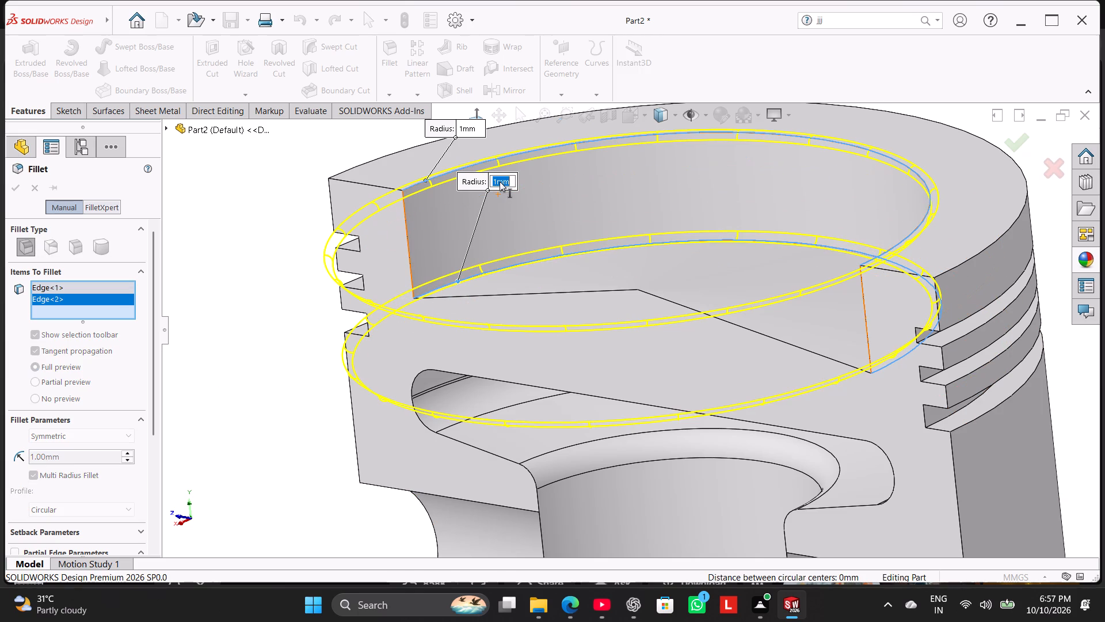
{"action": "key", "text": "3"}
{"action": "key", "text": "Return"}
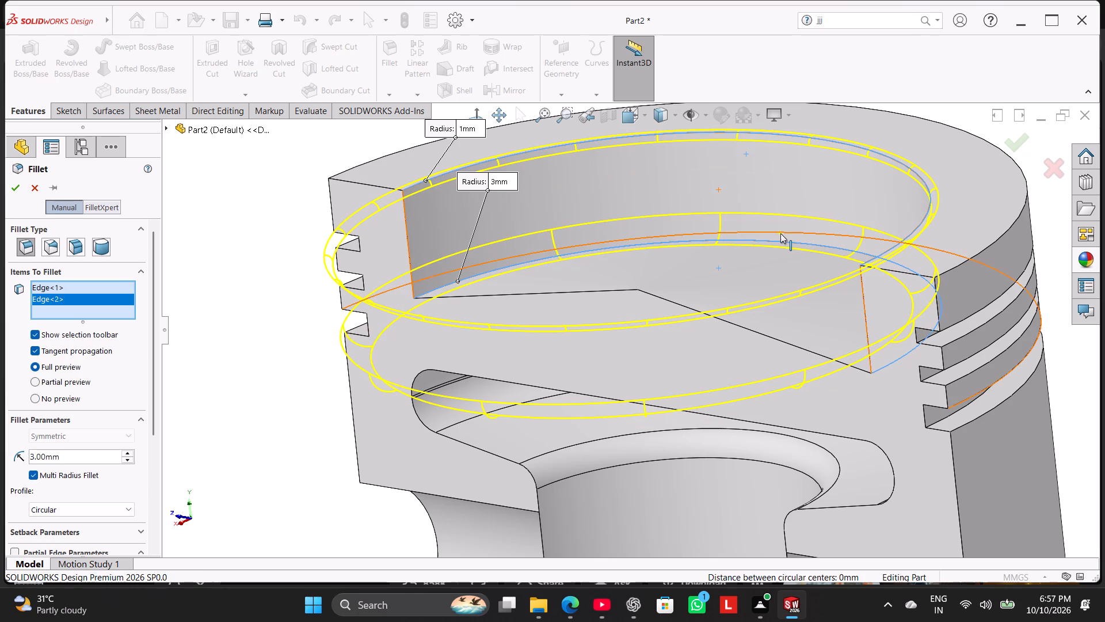
Add the crown's outer top edge to the fillet at 1 mm radius and complete the fillet.
{"action": "scroll", "coordinate": [552, 276], "scroll_direction": "up", "scroll_amount": 1}
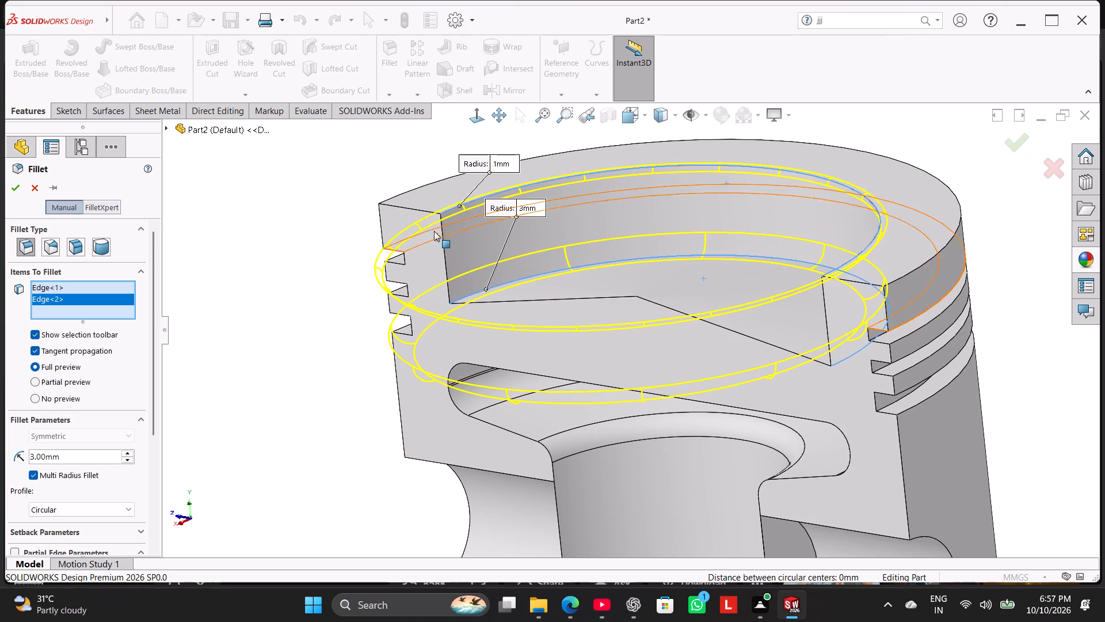
{"action": "middle_click_drag", "start_coordinate": [387, 177], "coordinate": [407, 203]}
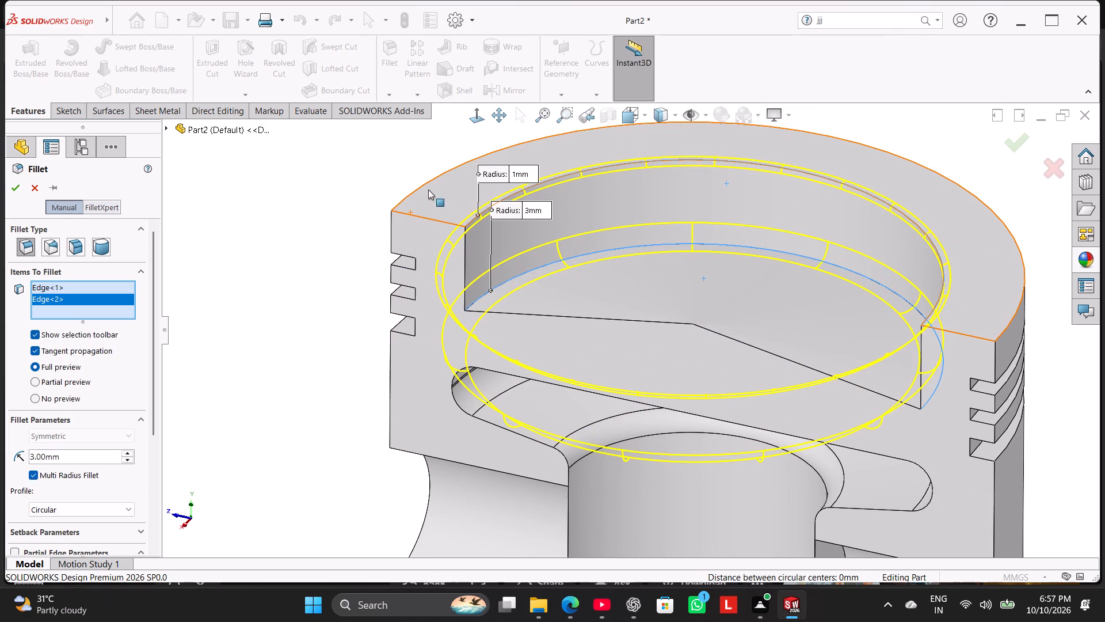
{"action": "left_click", "coordinate": [428, 181]}
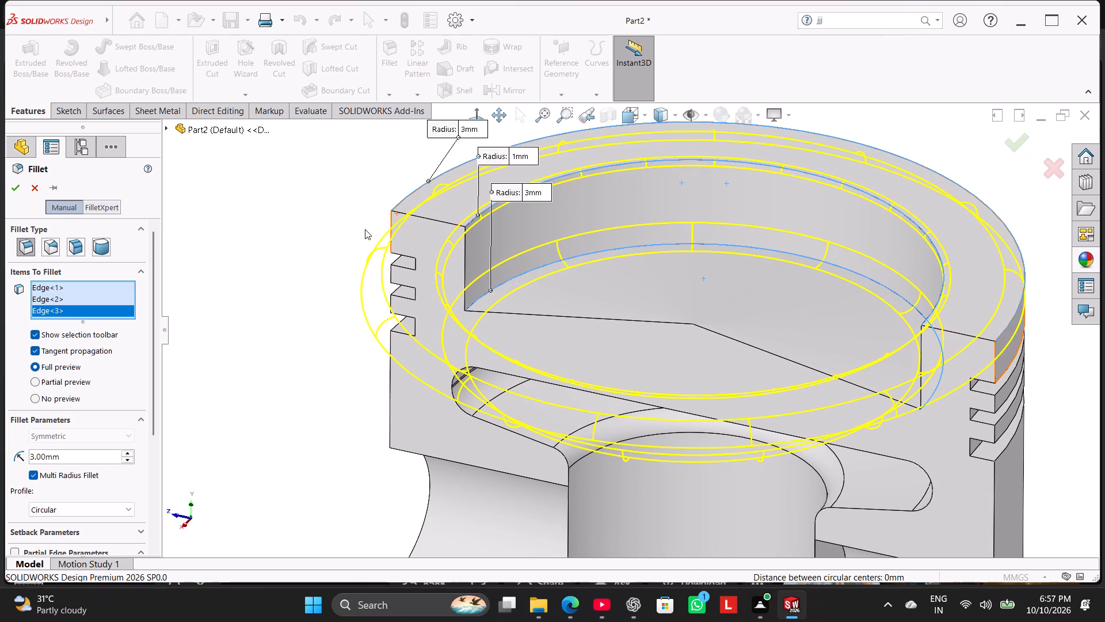
{"action": "middle_click_drag", "start_coordinate": [365, 230], "coordinate": [434, 233]}
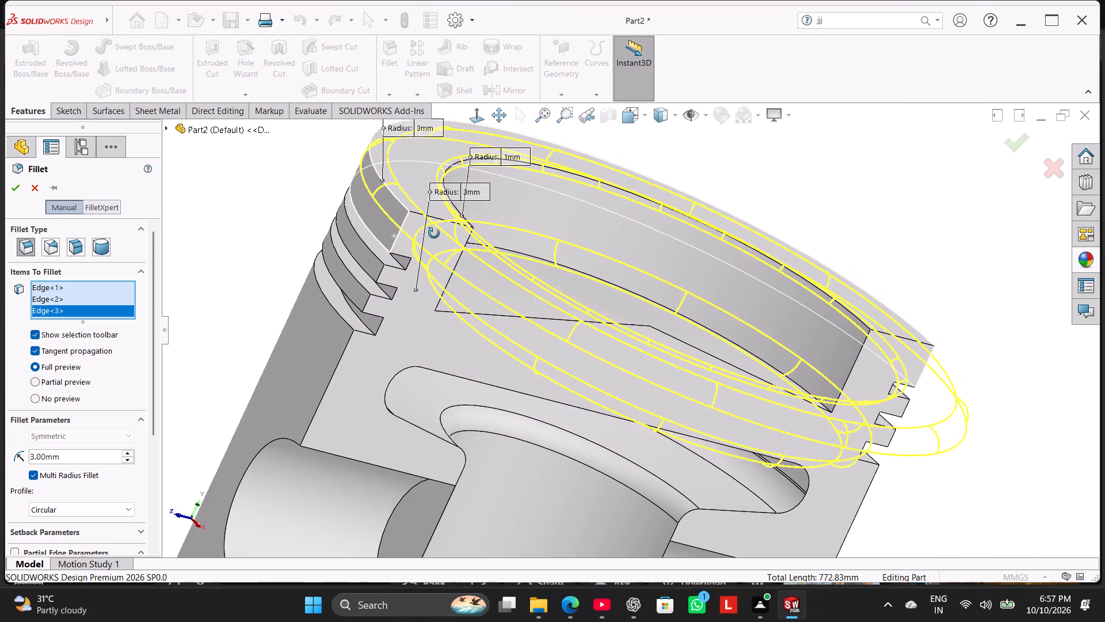
{"action": "middle_click_drag", "start_coordinate": [434, 233], "coordinate": [407, 241]}
{"action": "scroll", "coordinate": [479, 189], "scroll_direction": "up", "scroll_amount": 2}
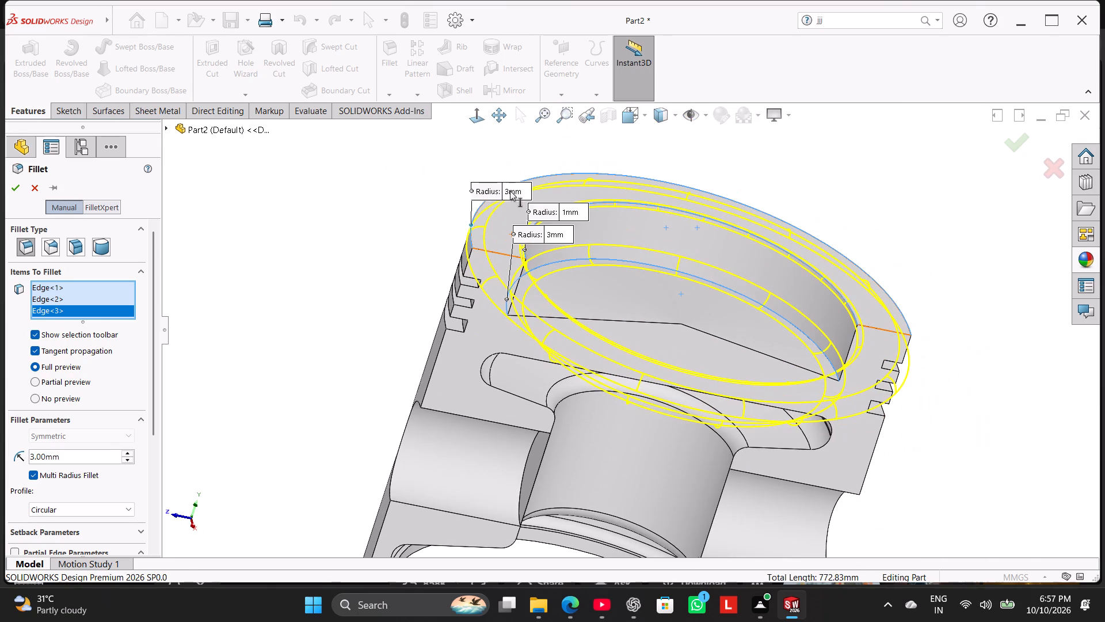
{"action": "double_click", "coordinate": [510, 191]}
{"action": "key", "text": "1"}
{"action": "key", "text": "Return"}
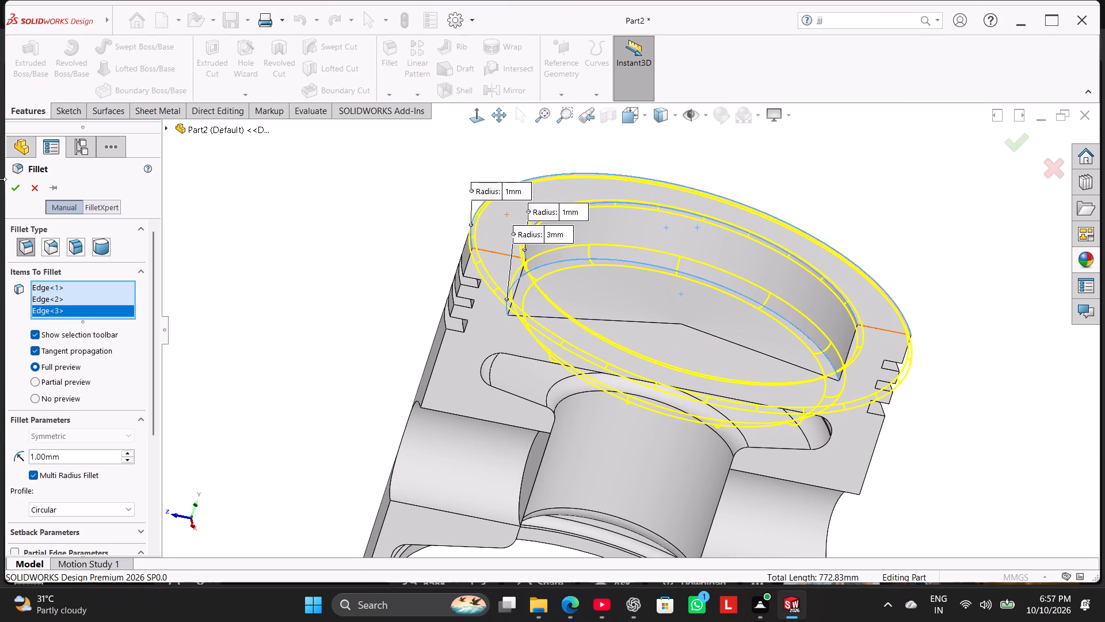
{"action": "left_click", "coordinate": [17, 189]}
{"action": "left_click", "coordinate": [224, 263]}
Examine the filleted crown and pocket in section, then the whole piston from several angles with the section turned off.
{"action": "middle_click_drag", "start_coordinate": [280, 272], "coordinate": [268, 238]}
{"action": "middle_click_drag", "start_coordinate": [315, 258], "coordinate": [315, 233]}
{"action": "scroll", "coordinate": [314, 258], "scroll_direction": "up", "scroll_amount": 1}
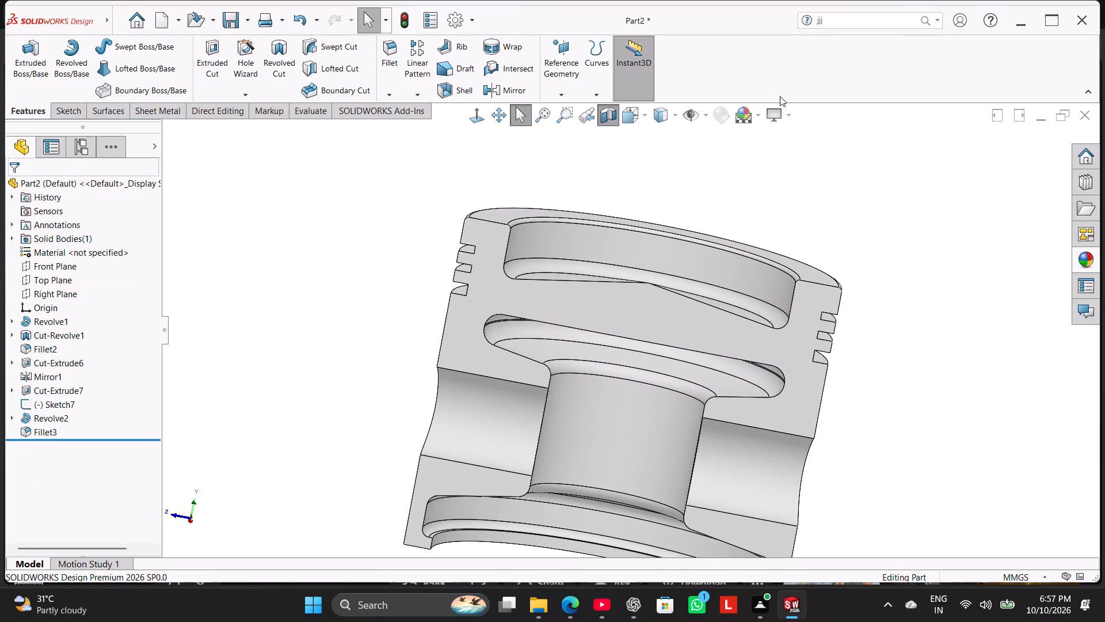
{"action": "right_click_drag", "start_coordinate": [405, 256], "coordinate": [459, 192]}
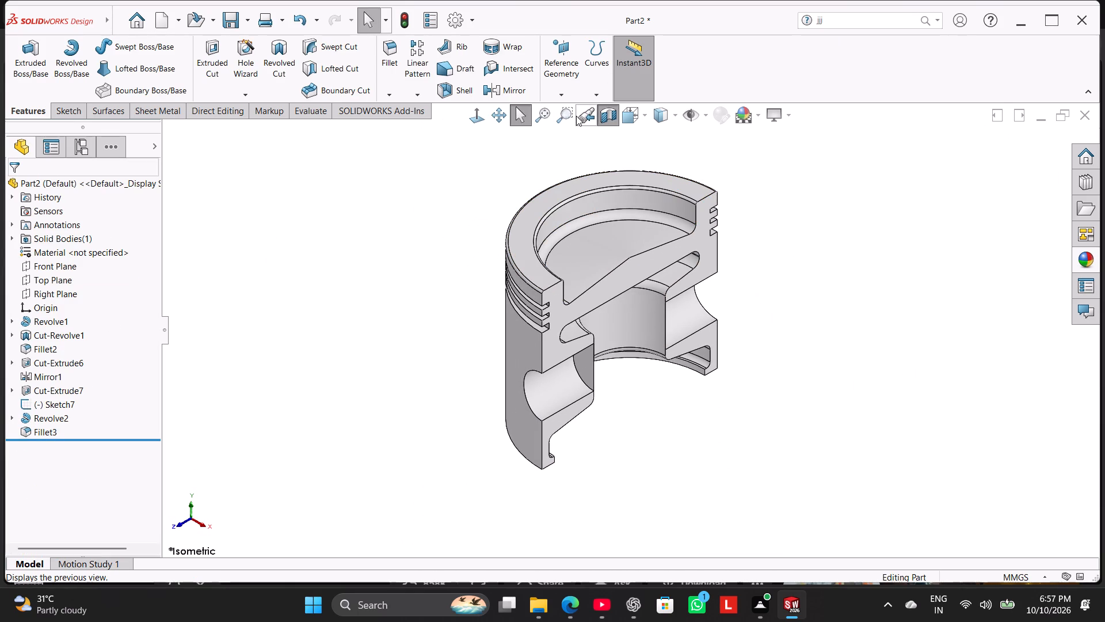
{"action": "left_click", "coordinate": [604, 116]}
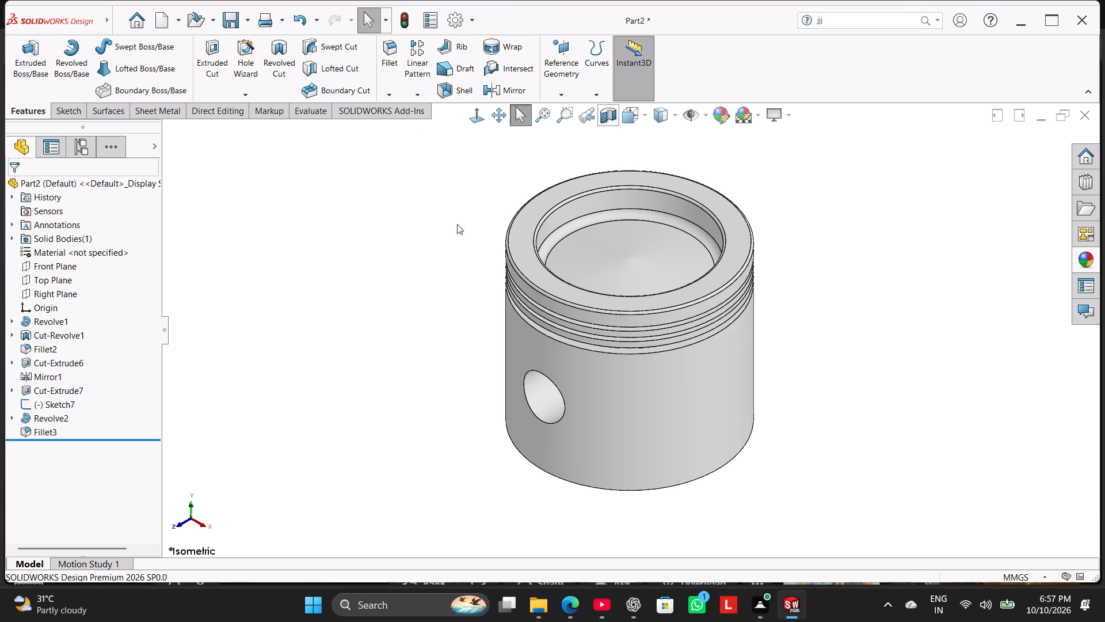
{"action": "middle_click", "coordinate": [416, 246]}
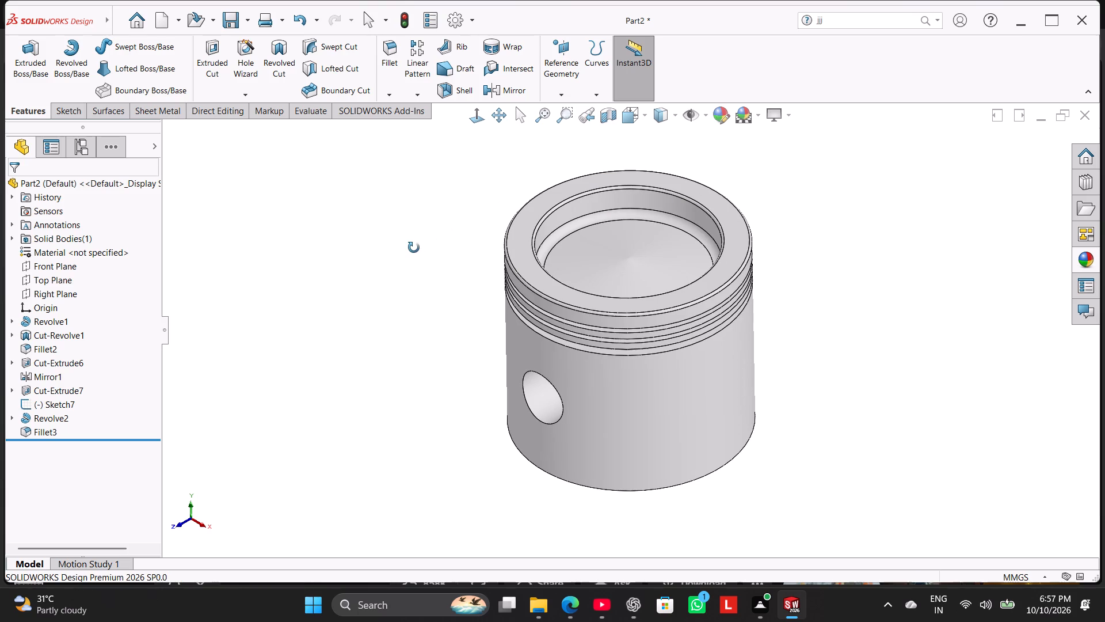
{"action": "middle_click_drag", "start_coordinate": [414, 248], "coordinate": [398, 305]}
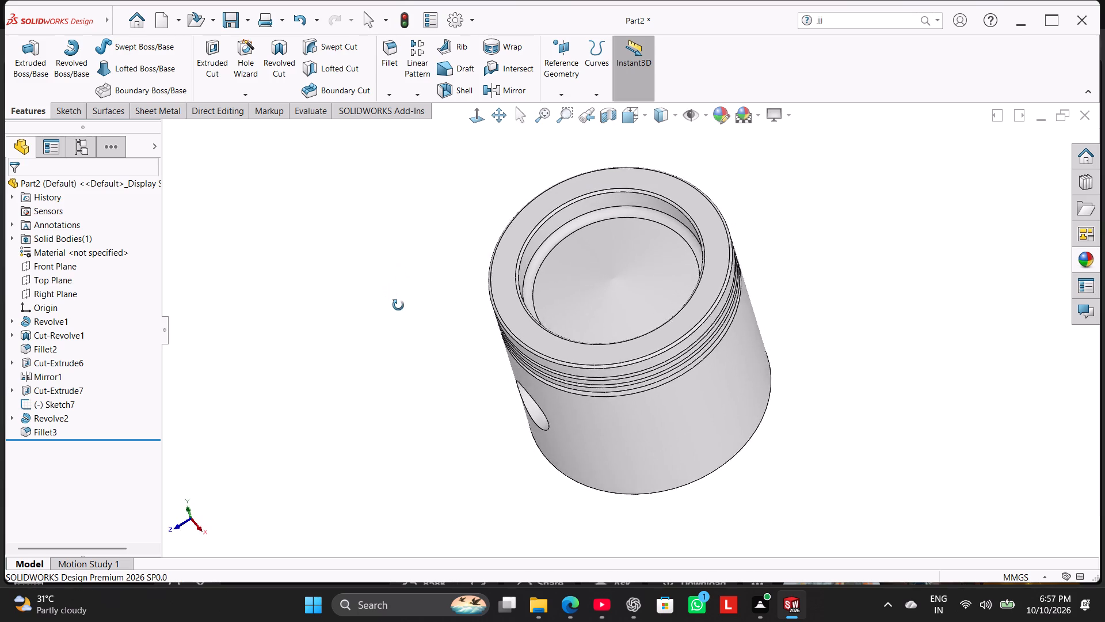
{"action": "middle_click_drag", "start_coordinate": [398, 305], "coordinate": [385, 315]}
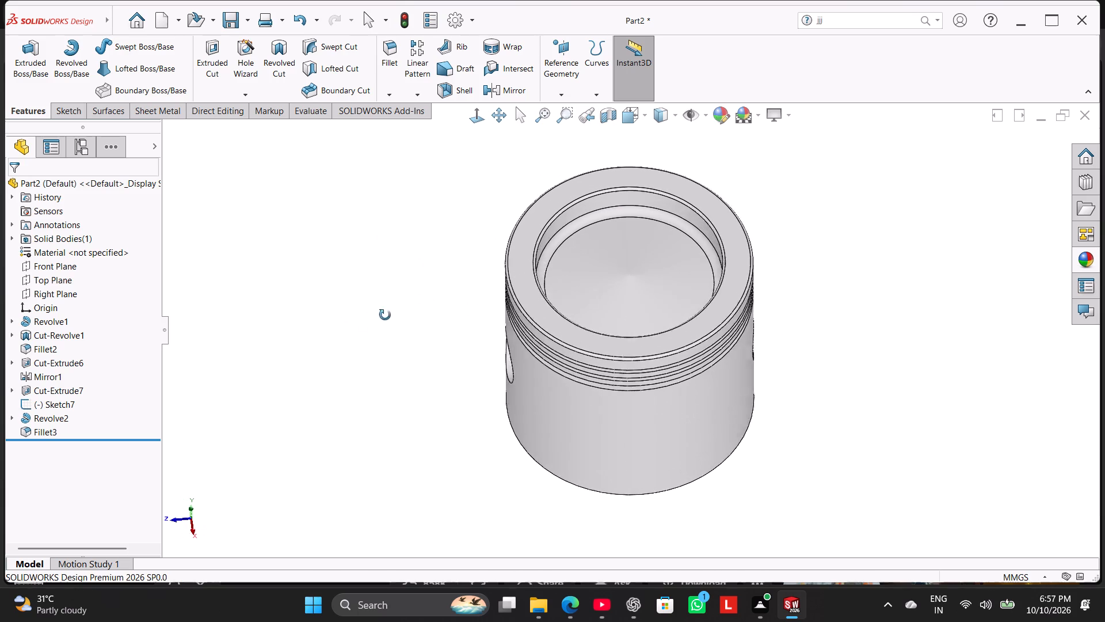
{"action": "middle_click_drag", "start_coordinate": [385, 315], "coordinate": [392, 297]}
{"action": "right_click_drag", "start_coordinate": [350, 350], "coordinate": [448, 280]}
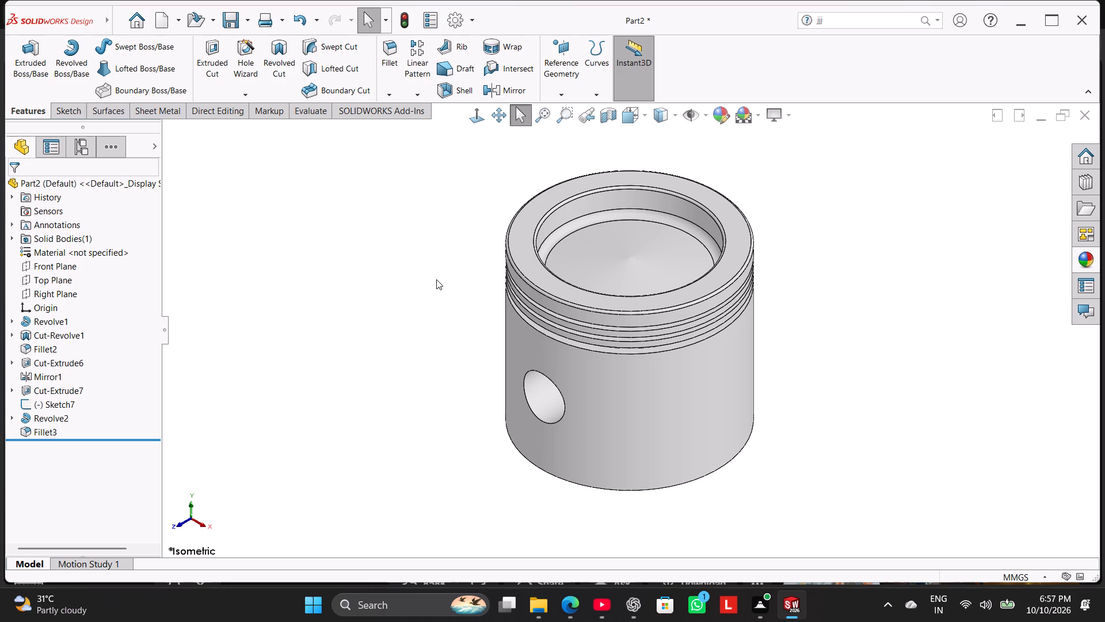
{"action": "middle_click_drag", "start_coordinate": [436, 279], "coordinate": [391, 219]}
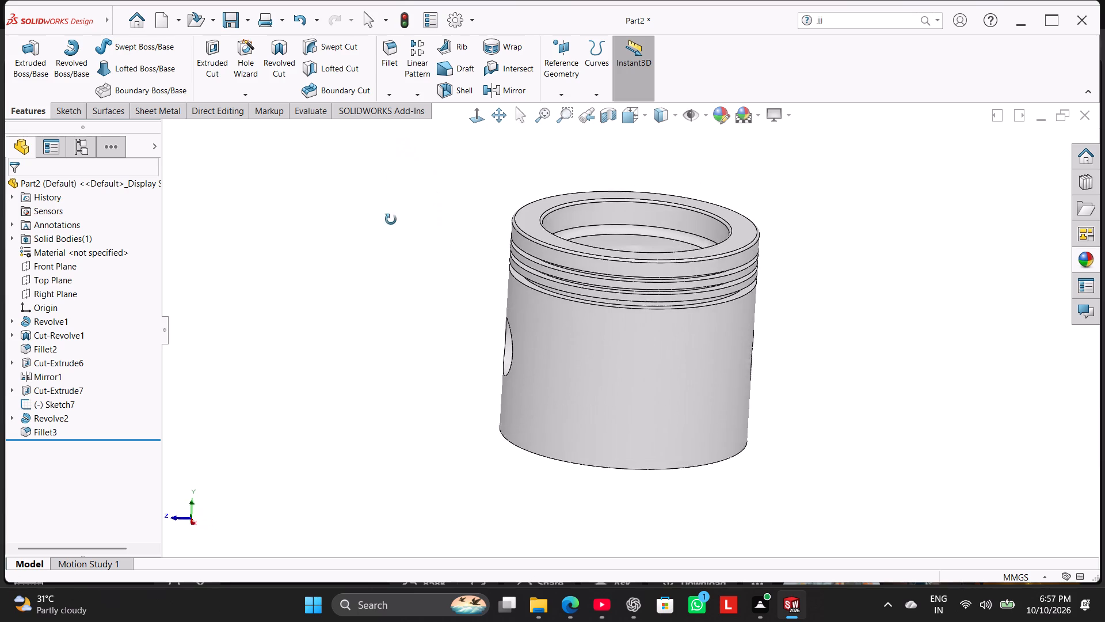
{"action": "middle_click_drag", "start_coordinate": [391, 219], "coordinate": [435, 263]}
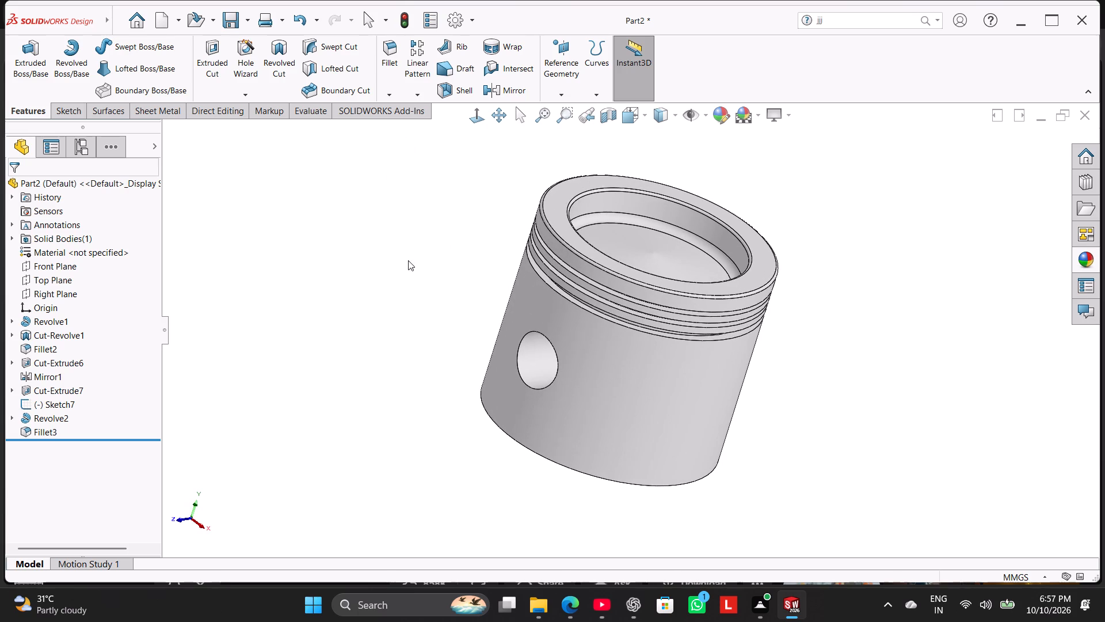
{"action": "middle_click_drag", "start_coordinate": [408, 260], "coordinate": [367, 135]}
{"action": "middle_click_drag", "start_coordinate": [387, 299], "coordinate": [404, 346]}
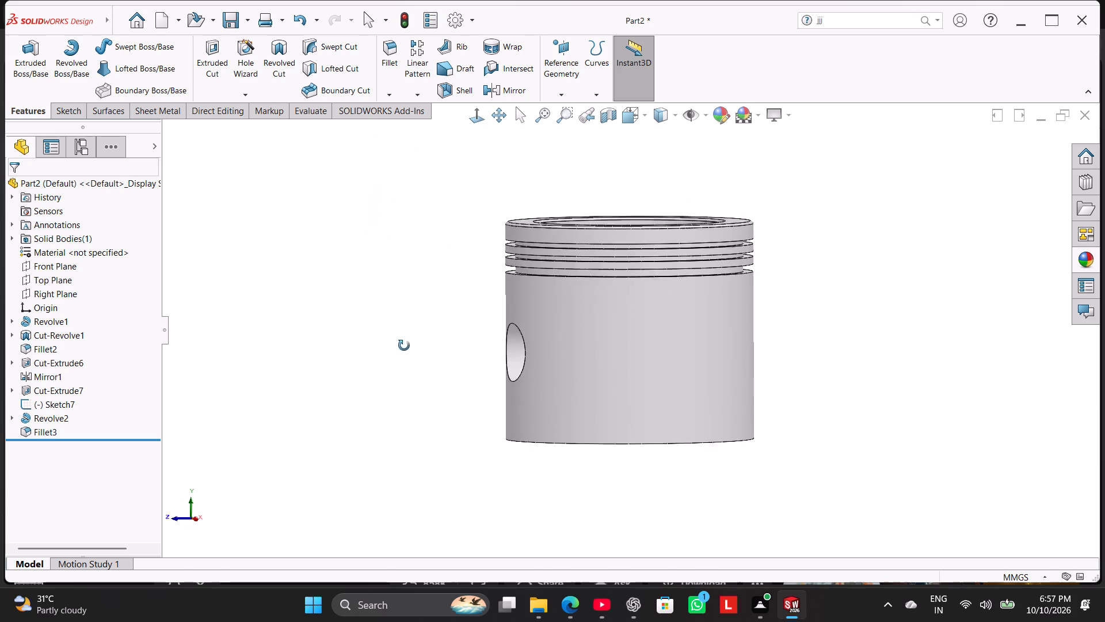
{"action": "middle_click_drag", "start_coordinate": [404, 346], "coordinate": [402, 351]}
{"action": "middle_click_drag", "start_coordinate": [391, 310], "coordinate": [416, 278]}
{"action": "right_click_drag", "start_coordinate": [349, 332], "coordinate": [427, 241]}
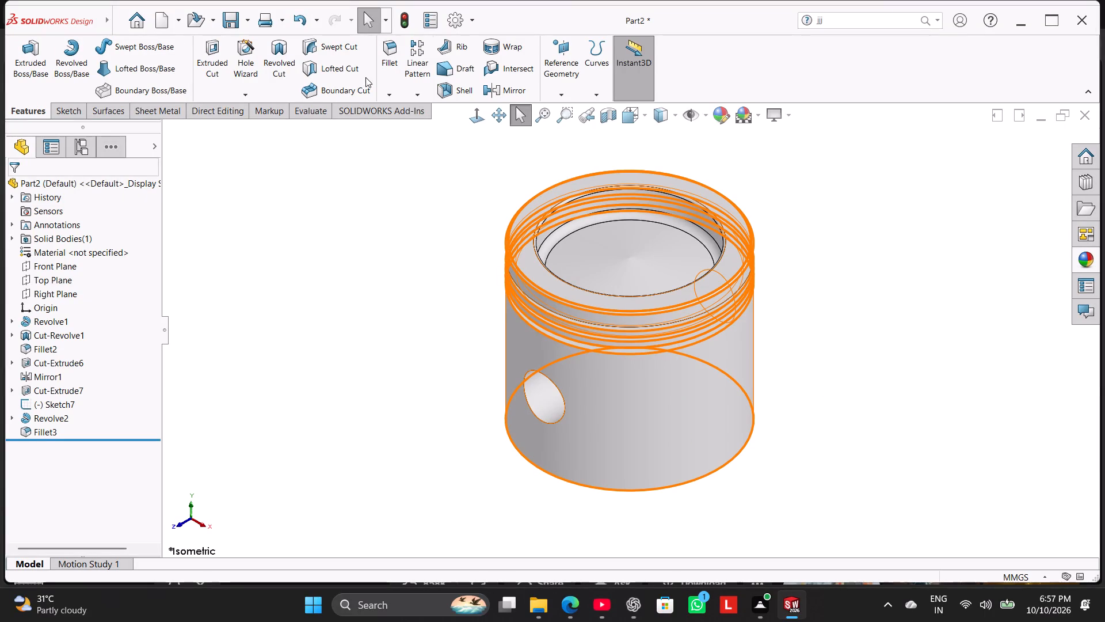
Fillet the outer edges of both pin holes with a 1 mm radius.
{"action": "left_click", "coordinate": [386, 48]}
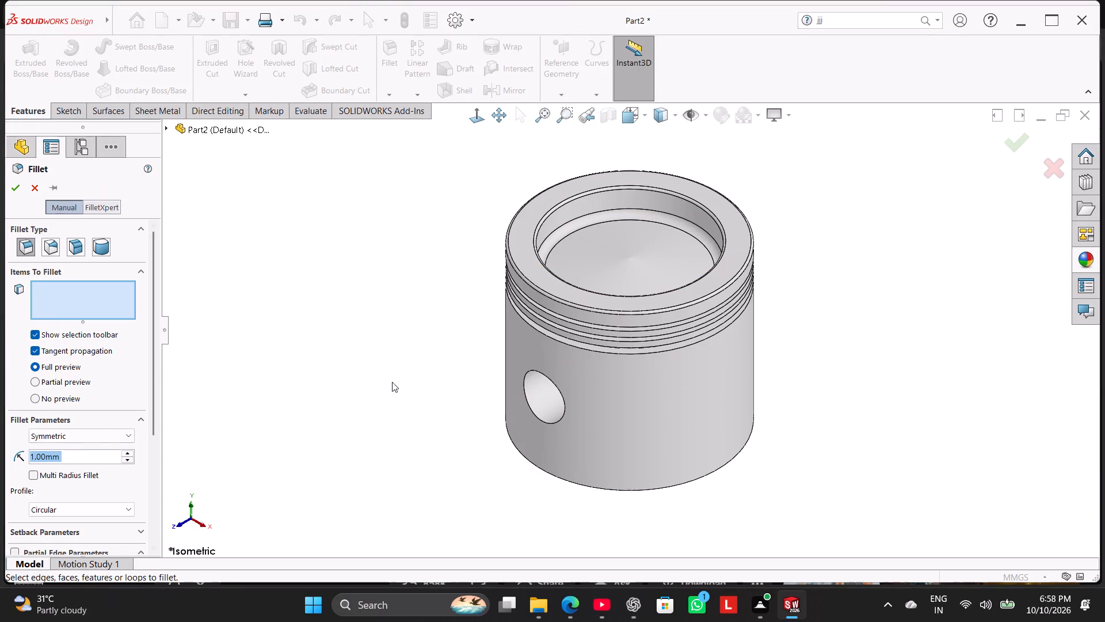
{"action": "left_click", "coordinate": [535, 373]}
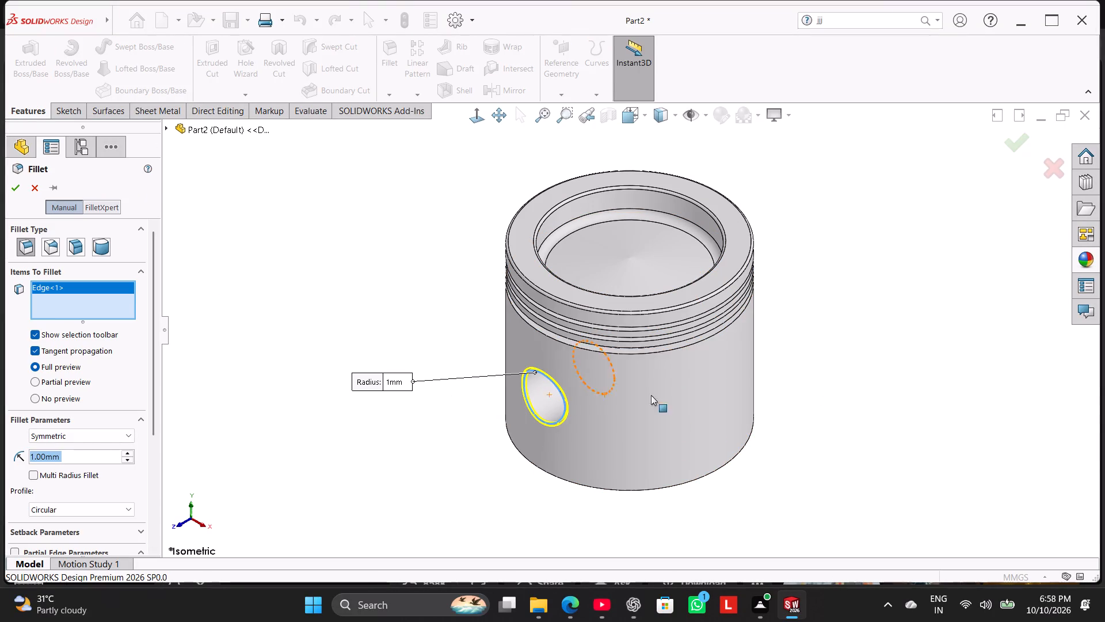
{"action": "middle_click_drag", "start_coordinate": [796, 262], "coordinate": [730, 356]}
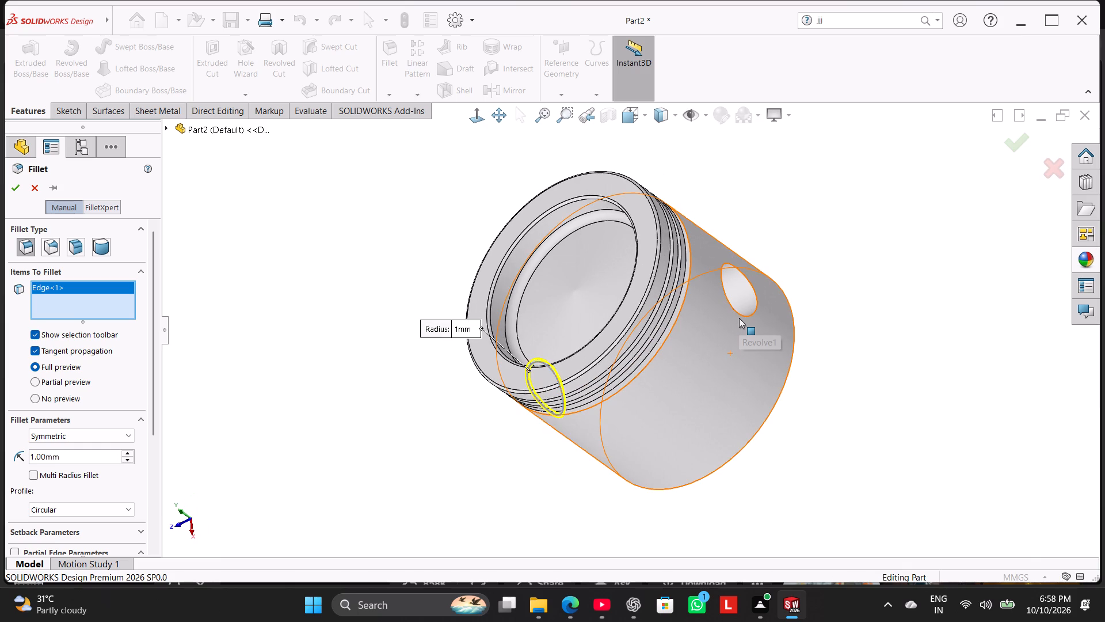
{"action": "left_click", "coordinate": [739, 316]}
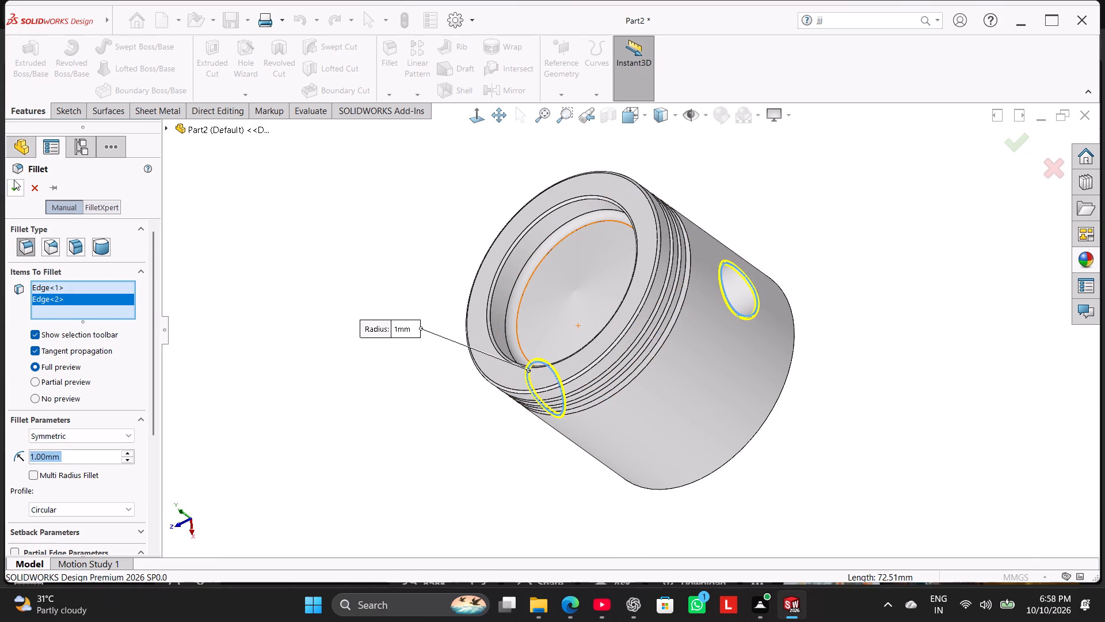
{"action": "left_click", "coordinate": [14, 183]}
{"action": "right_click_drag", "start_coordinate": [251, 337], "coordinate": [474, 197]}
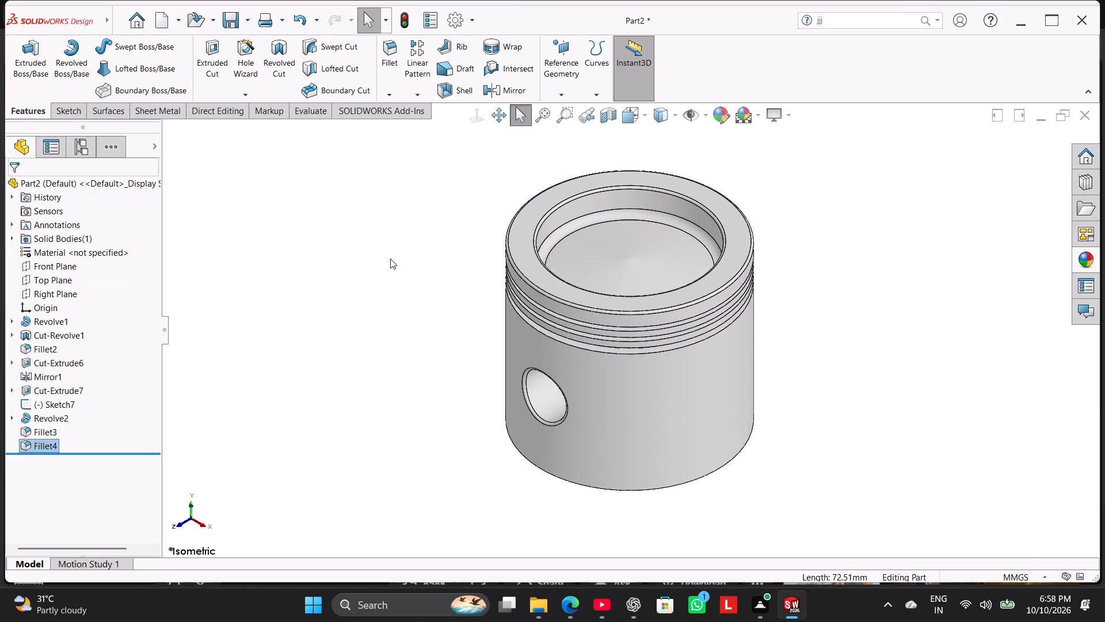
Open the empty leftover Sketch7 for editing and exit it to clear it from the feature tree.
{"action": "left_click", "coordinate": [36, 402]}
{"action": "right_click", "coordinate": [36, 402]}
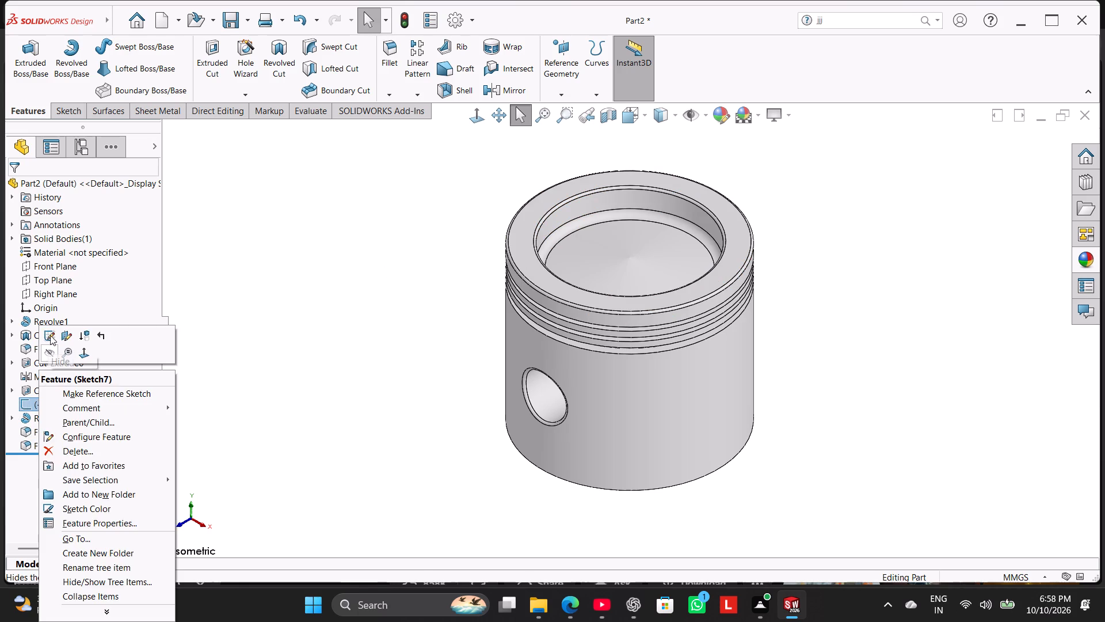
{"action": "left_click", "coordinate": [50, 335]}
{"action": "left_click", "coordinate": [237, 350]}
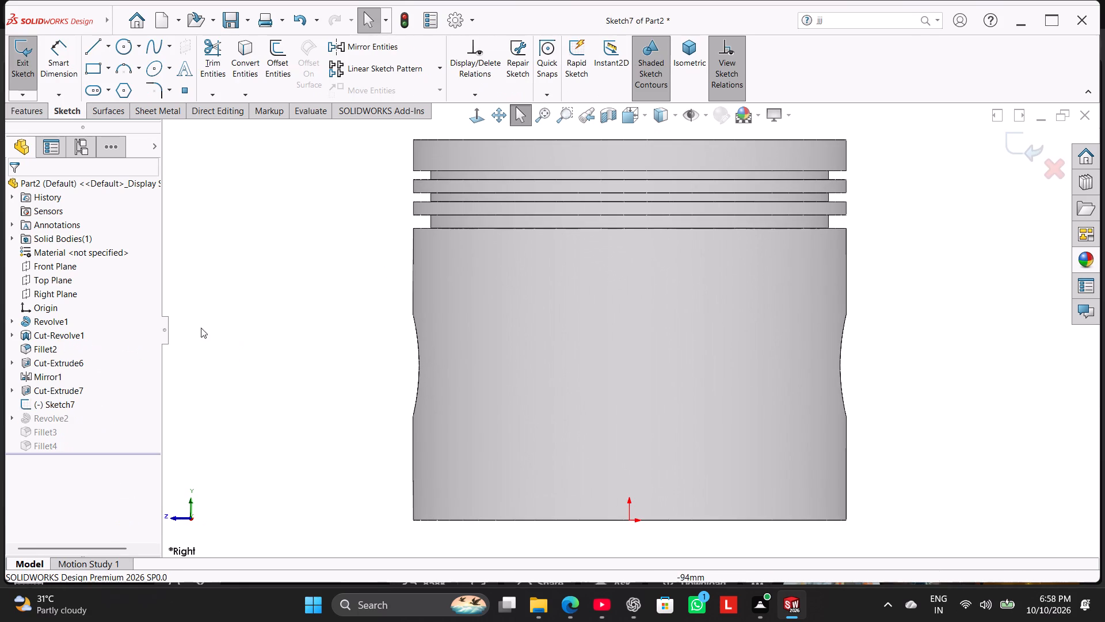
{"action": "left_click", "coordinate": [25, 60]}
{"action": "left_click", "coordinate": [236, 254]}
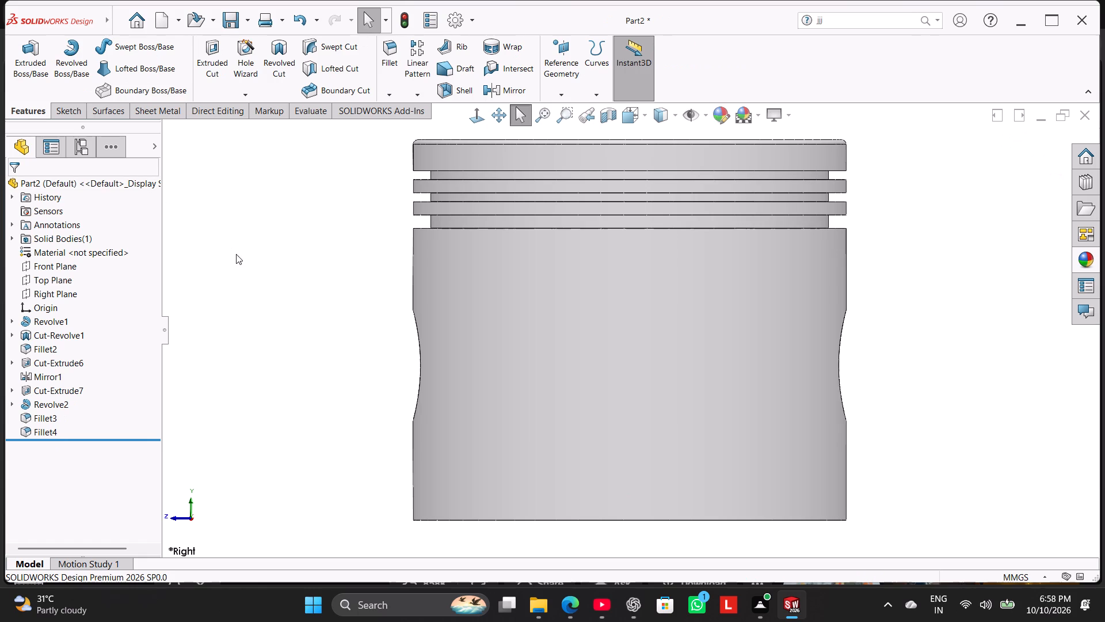
Extrude-cut the four arc-shaped regions of Sketch5 around the crown pocket to a blind depth of 4 mm.
{"action": "left_click", "coordinate": [15, 391]}
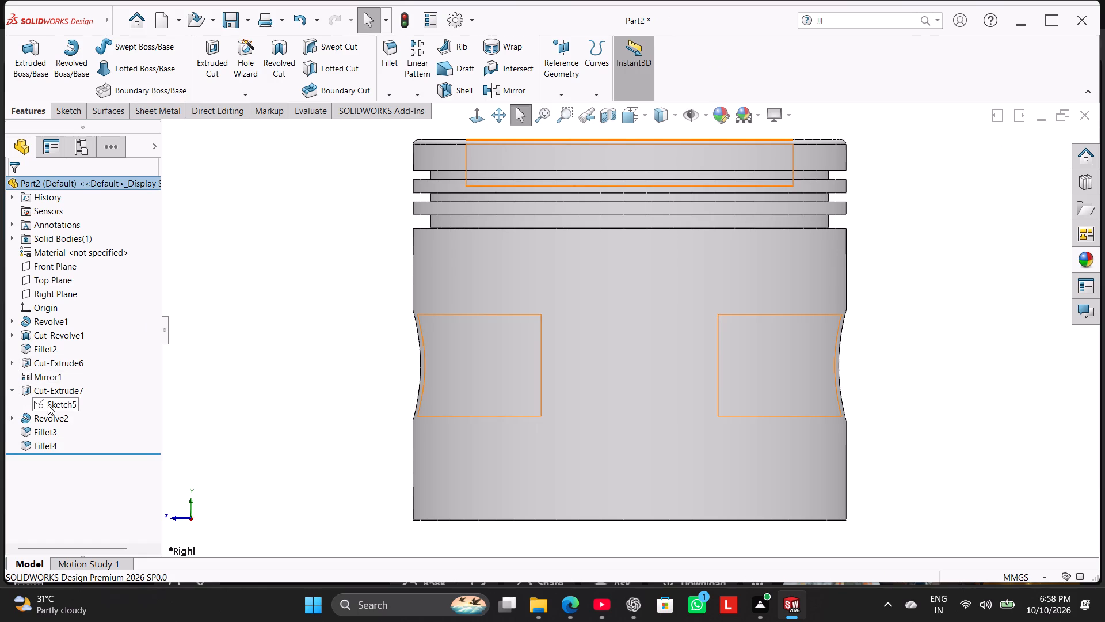
{"action": "left_click", "coordinate": [48, 405]}
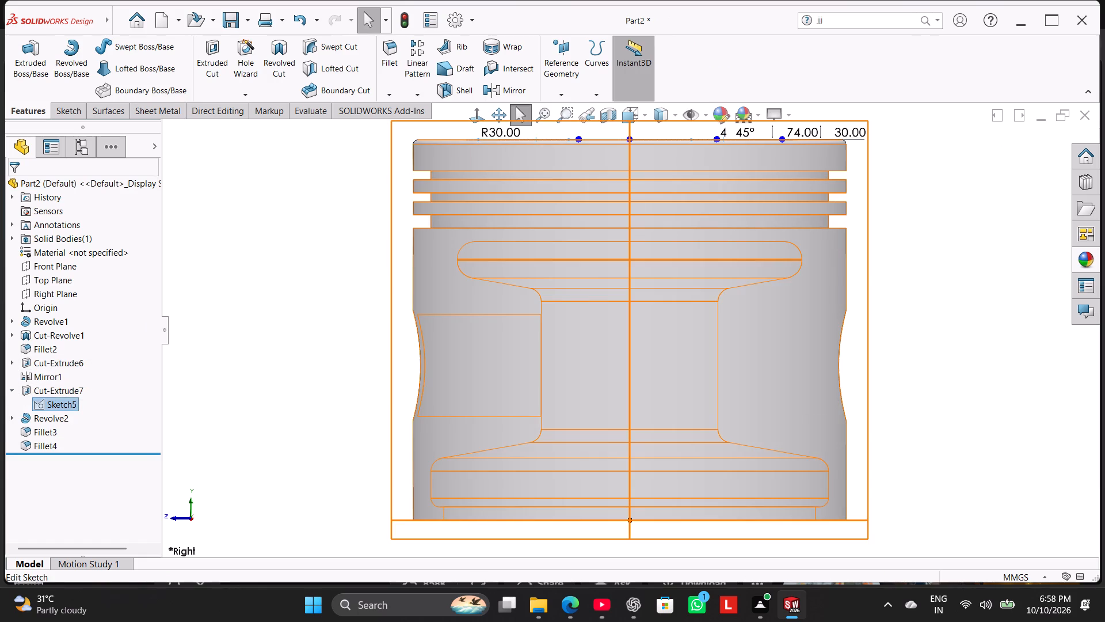
{"action": "left_click", "coordinate": [208, 62]}
{"action": "middle_click_drag", "start_coordinate": [273, 241], "coordinate": [277, 304]}
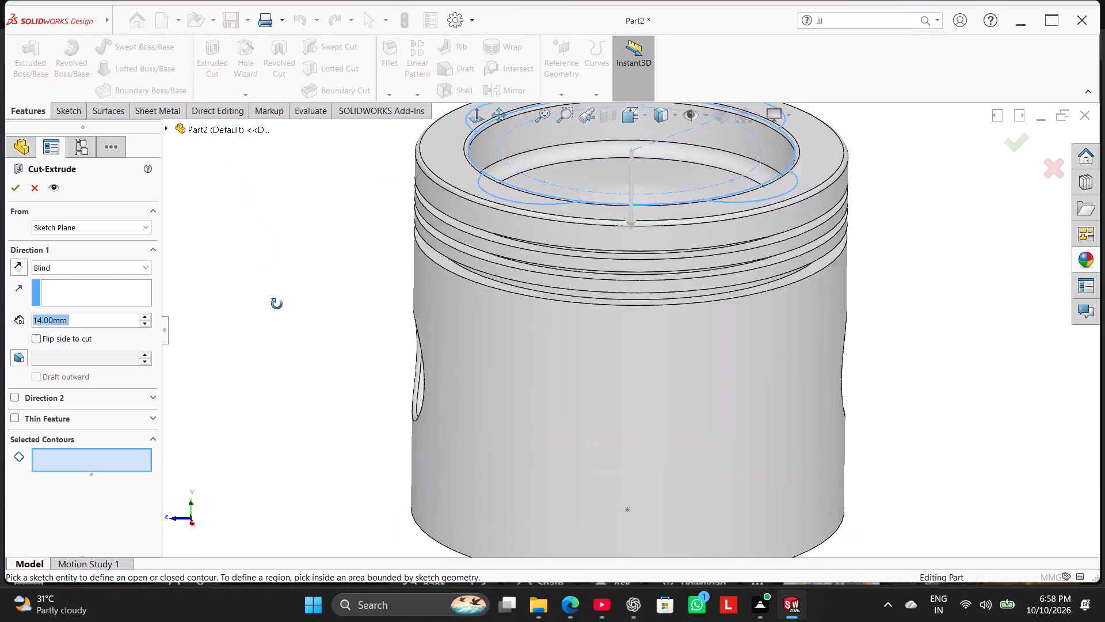
{"action": "middle_click_drag", "start_coordinate": [277, 304], "coordinate": [260, 404]}
{"action": "scroll", "coordinate": [281, 332], "scroll_direction": "up", "scroll_amount": 2}
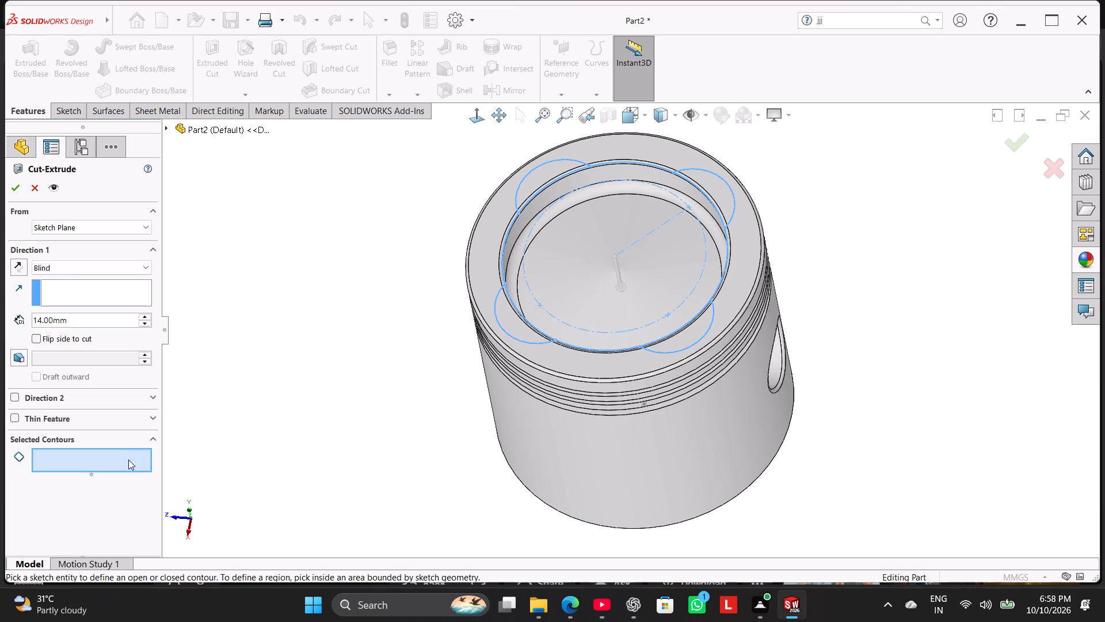
{"action": "left_click", "coordinate": [128, 460]}
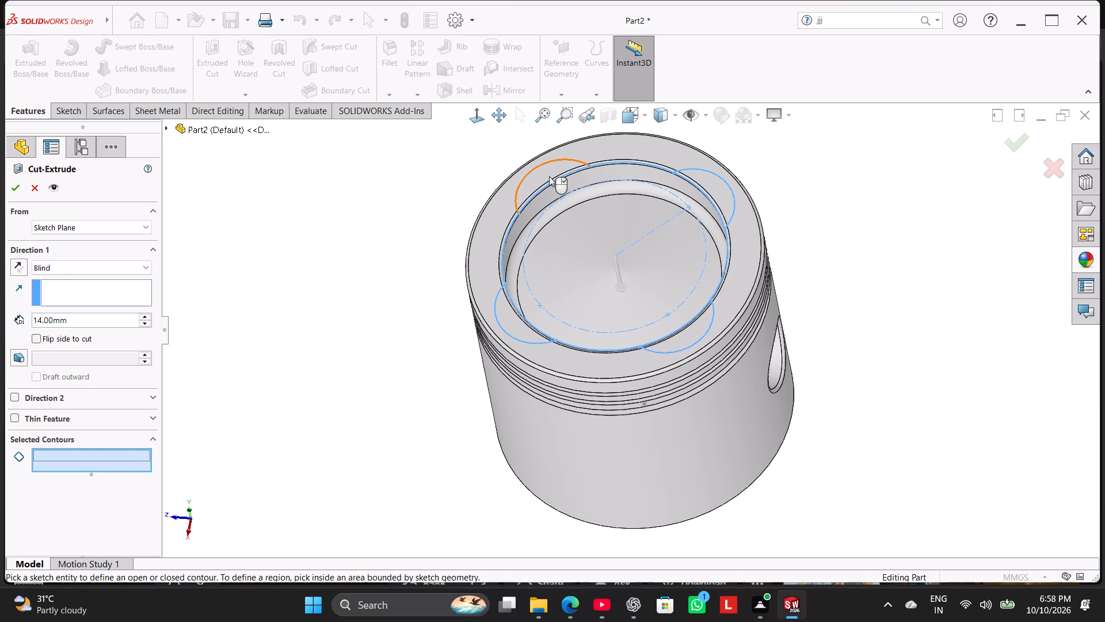
{"action": "left_click", "coordinate": [549, 176]}
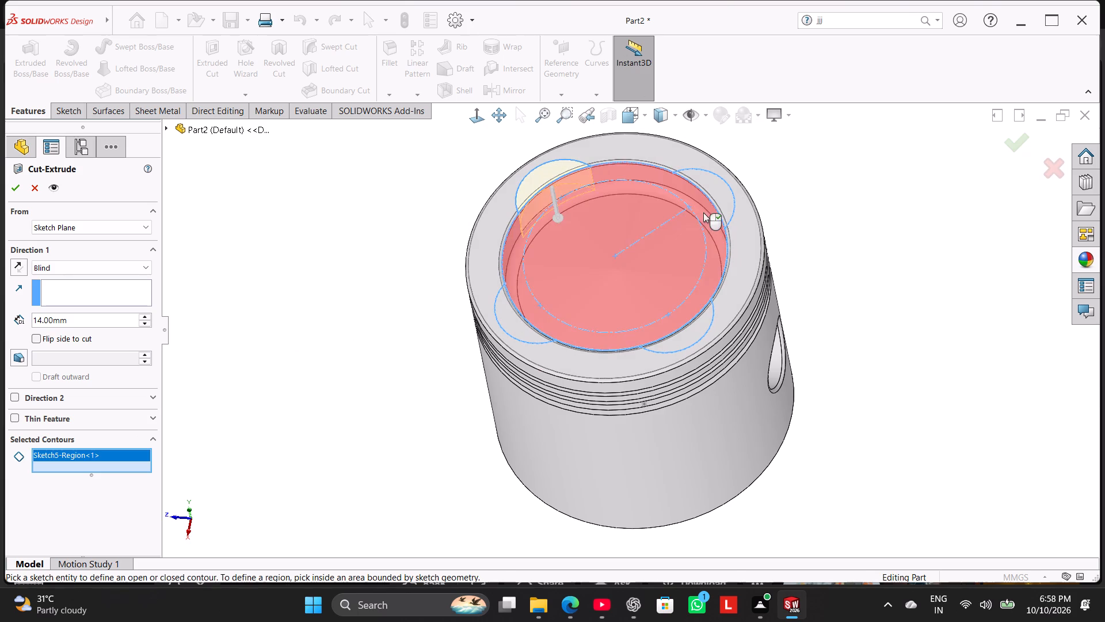
{"action": "left_click", "coordinate": [715, 195]}
{"action": "left_click", "coordinate": [702, 327]}
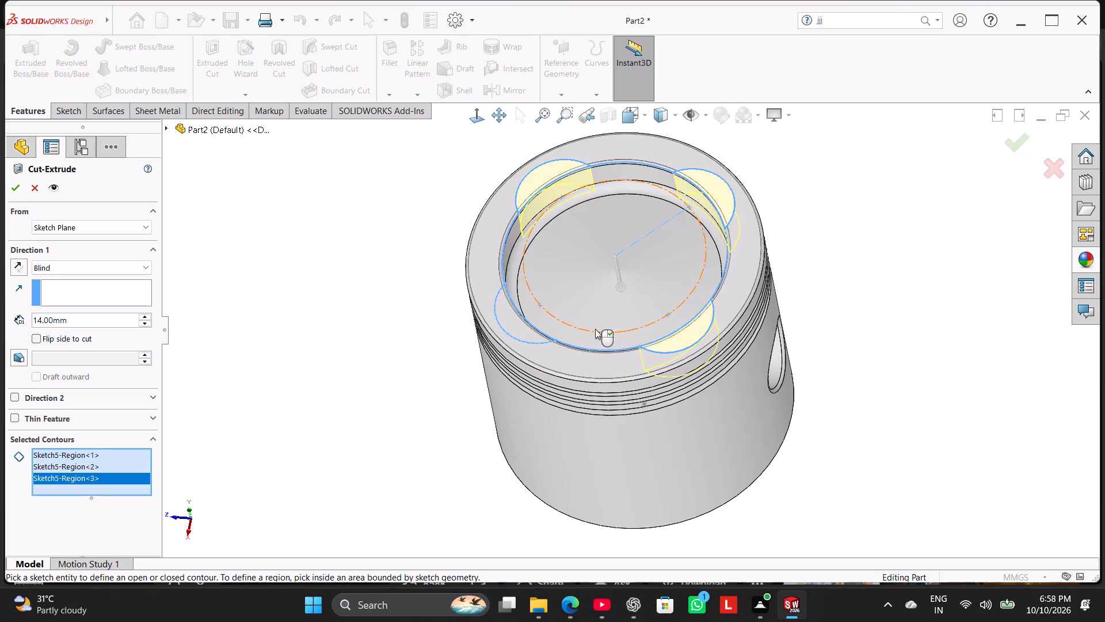
{"action": "left_click", "coordinate": [525, 327]}
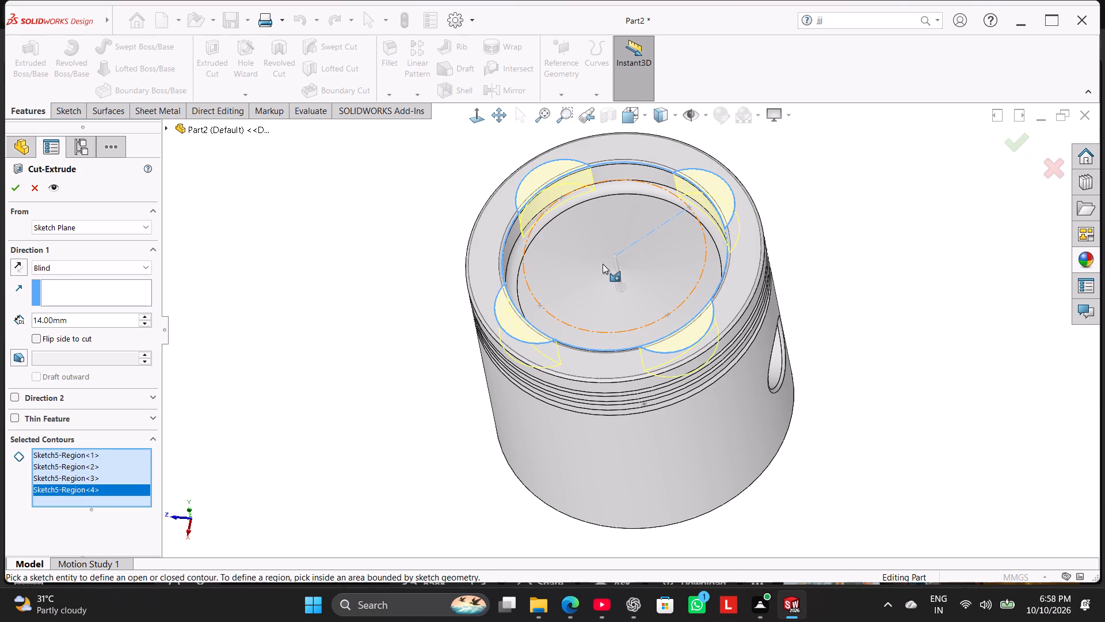
{"action": "double_click", "coordinate": [96, 320]}
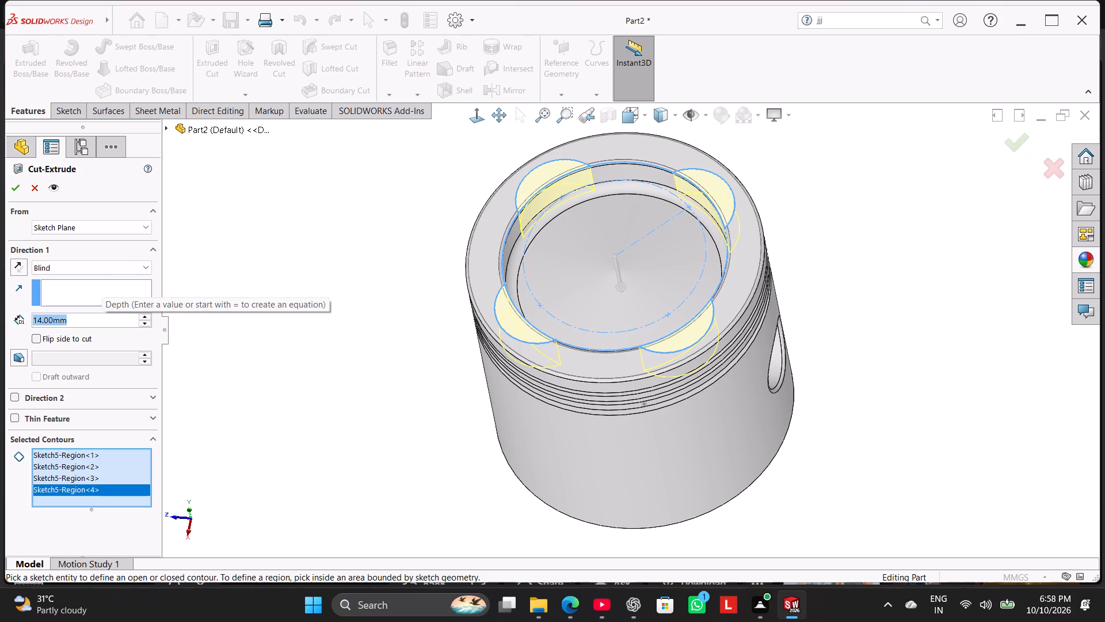
{"action": "key", "text": "4"}
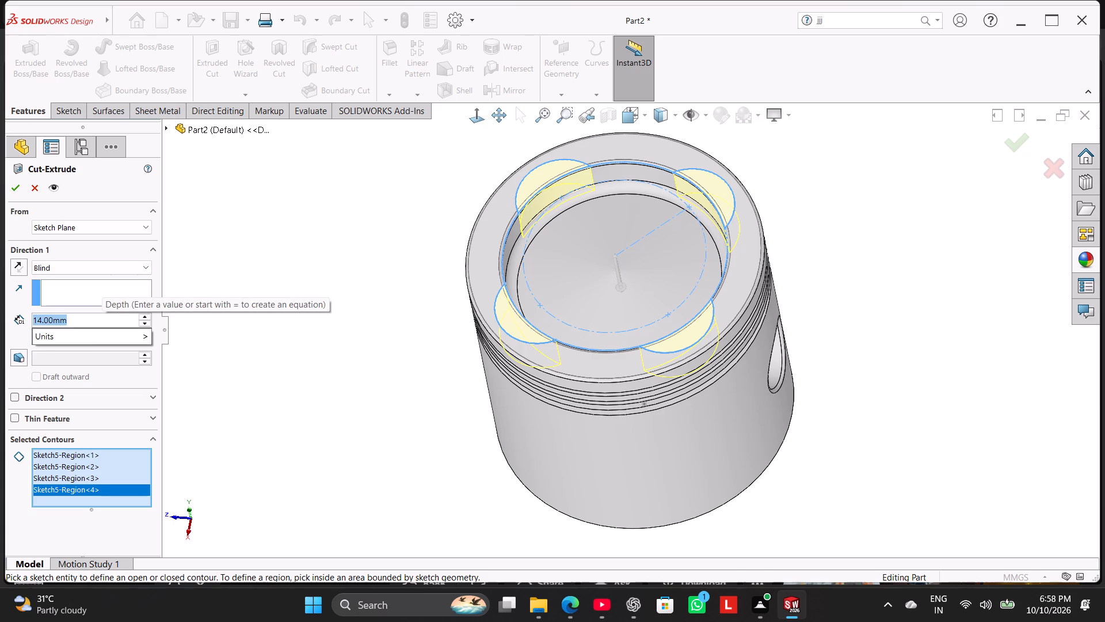
{"action": "key", "text": "Return"}
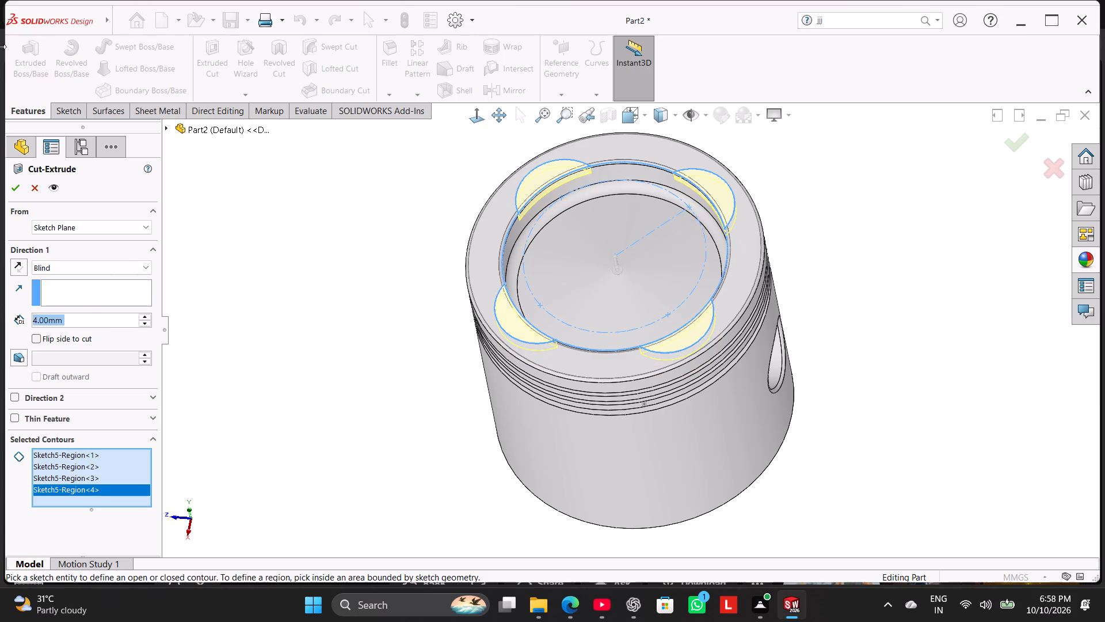
{"action": "left_click", "coordinate": [19, 183]}
Examine the four shallow recesses around the crown pocket in isometric view and up close.
{"action": "left_click", "coordinate": [391, 184]}
{"action": "right_click_drag", "start_coordinate": [374, 261], "coordinate": [559, 187]}
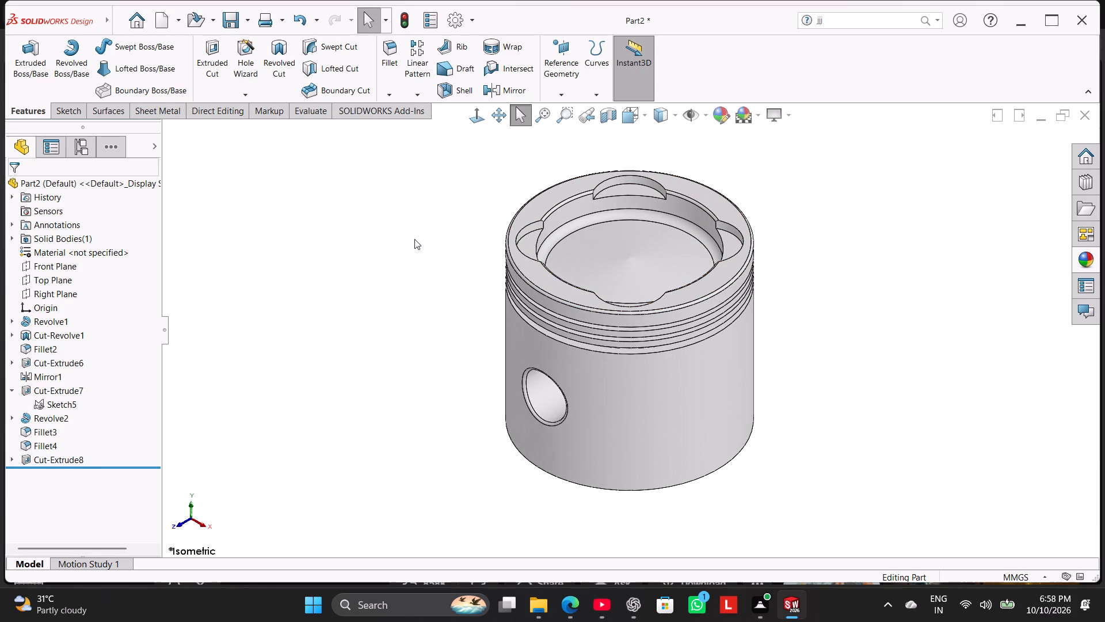
{"action": "scroll", "coordinate": [658, 154], "scroll_direction": "down", "scroll_amount": 3}
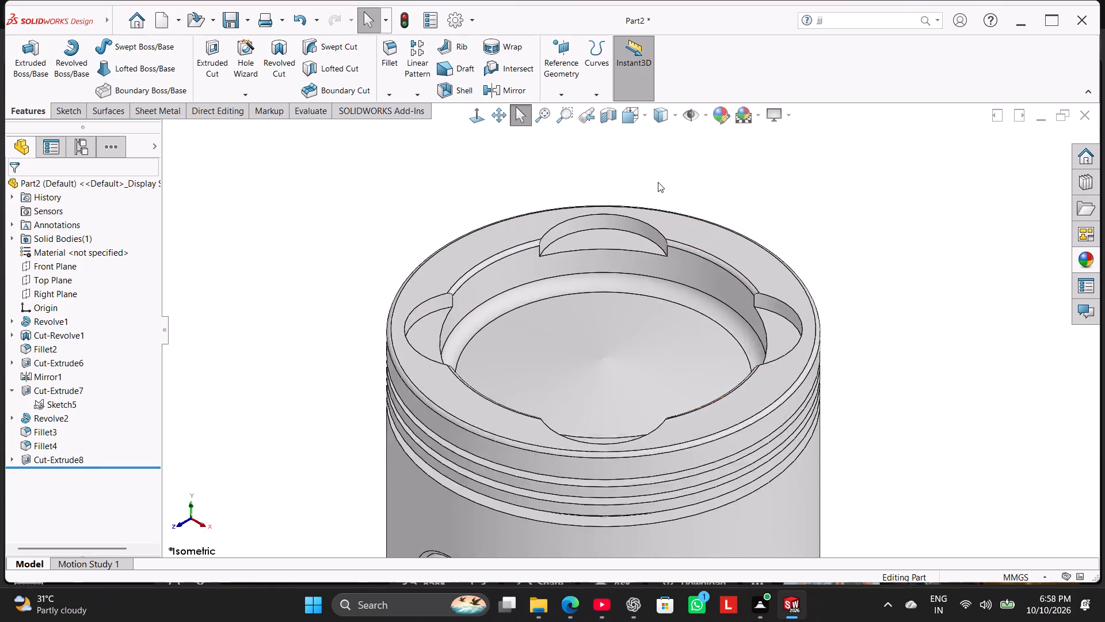
{"action": "scroll", "coordinate": [658, 182], "scroll_direction": "down", "scroll_amount": 2}
{"action": "scroll", "coordinate": [352, 261], "scroll_direction": "up", "scroll_amount": 4}
{"action": "right_click_drag", "start_coordinate": [373, 298], "coordinate": [489, 222]}
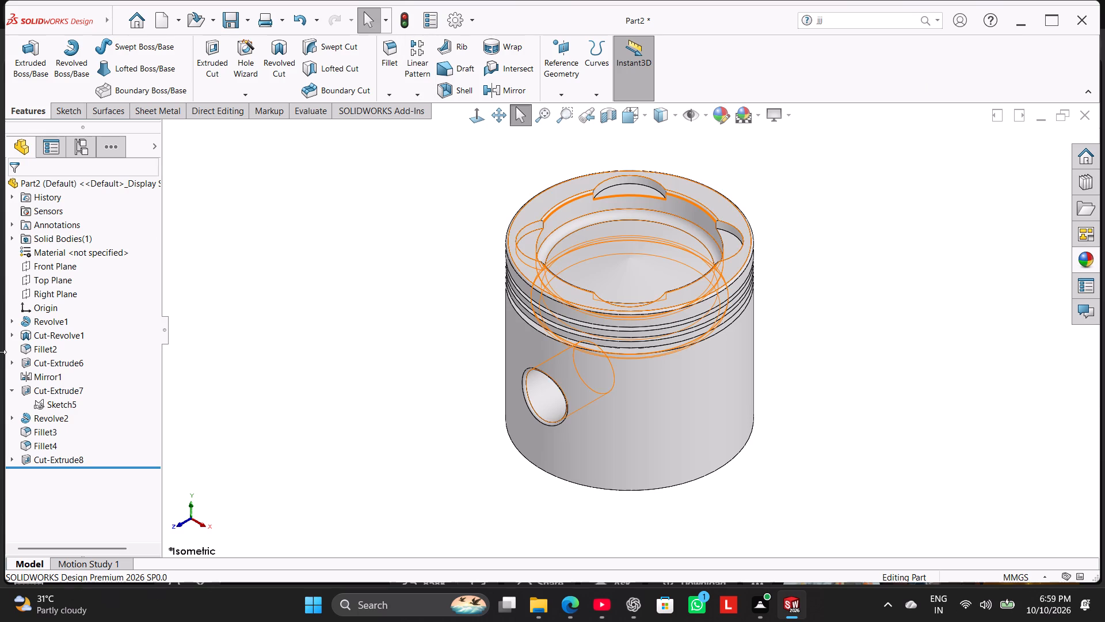
Open Sketch6, the profile of the pocket's conical floor, to inspect it and exit without editing.
{"action": "left_click", "coordinate": [10, 394]}
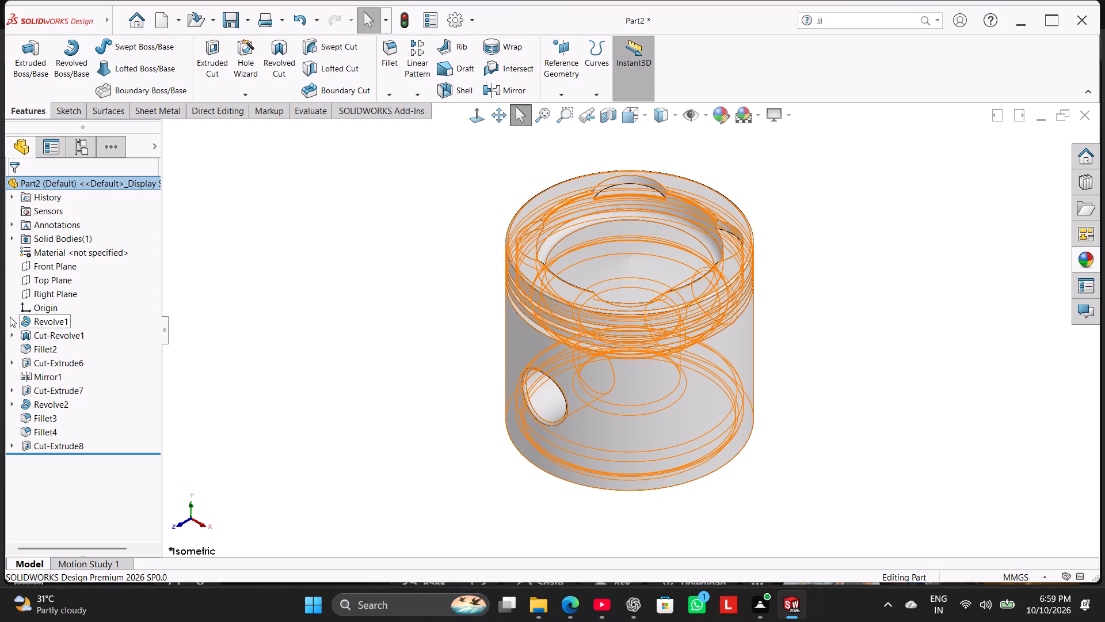
{"action": "left_click", "coordinate": [13, 404]}
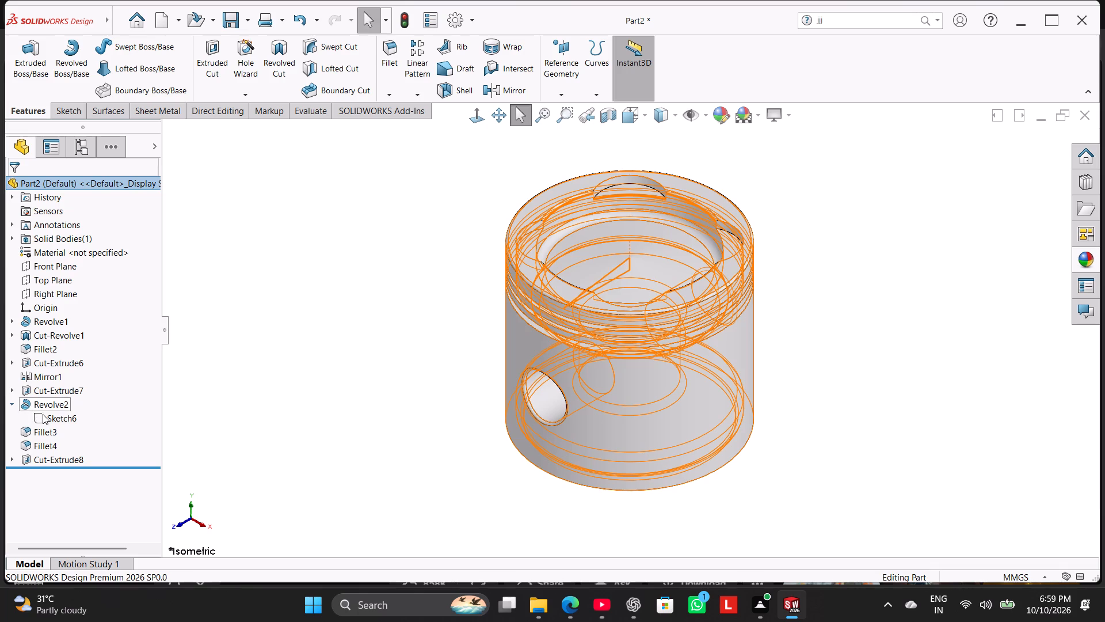
{"action": "left_click", "coordinate": [47, 416]}
{"action": "left_click", "coordinate": [60, 382]}
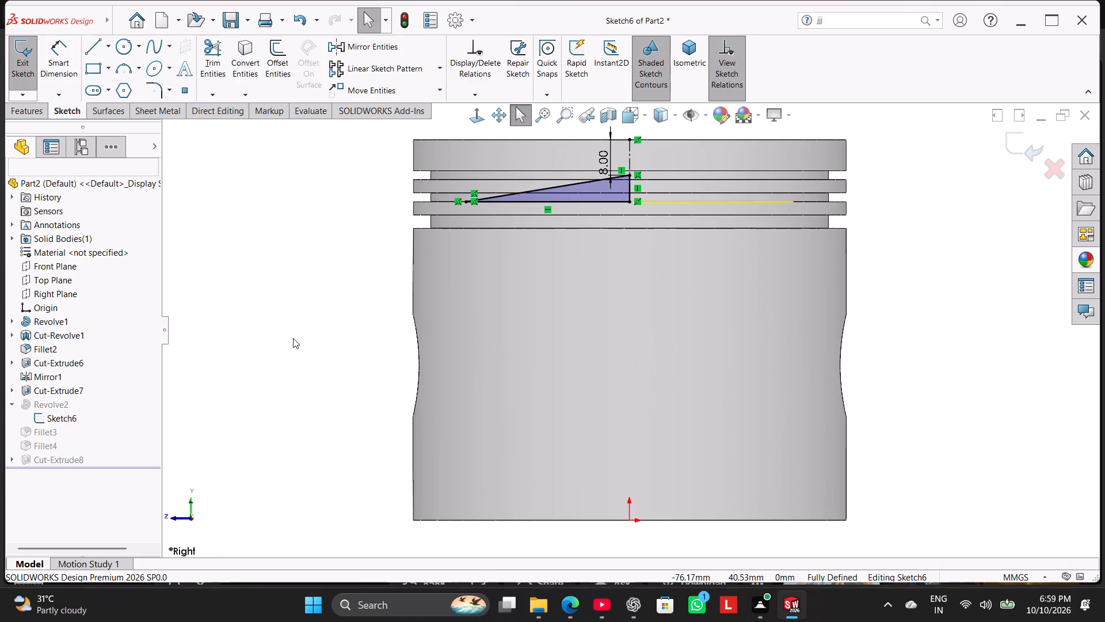
{"action": "left_click", "coordinate": [31, 69]}
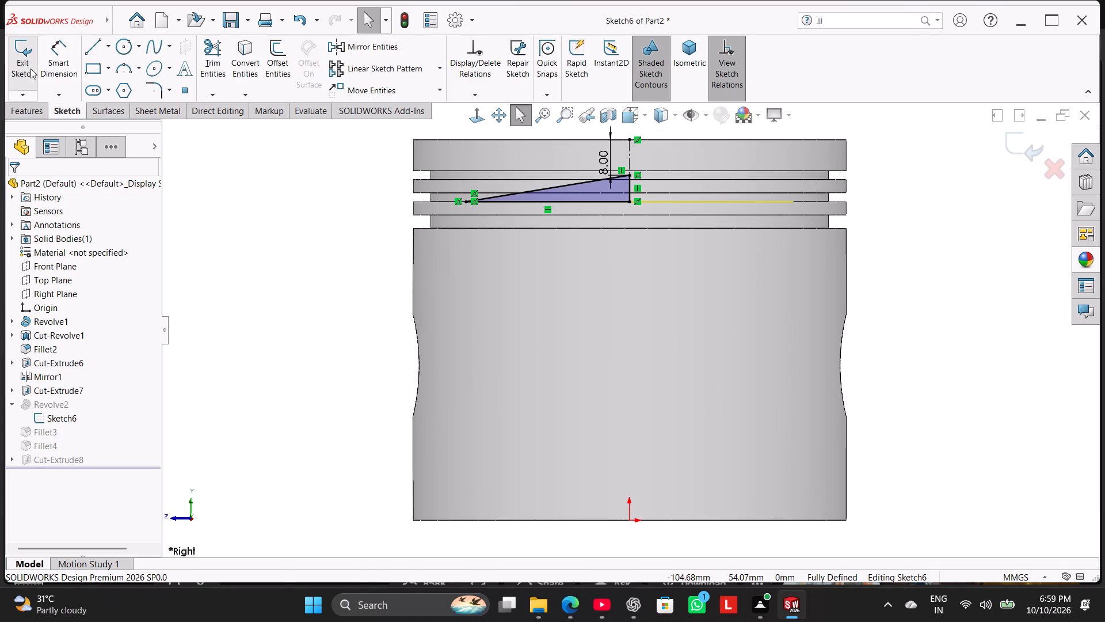
{"action": "left_click", "coordinate": [17, 402]}
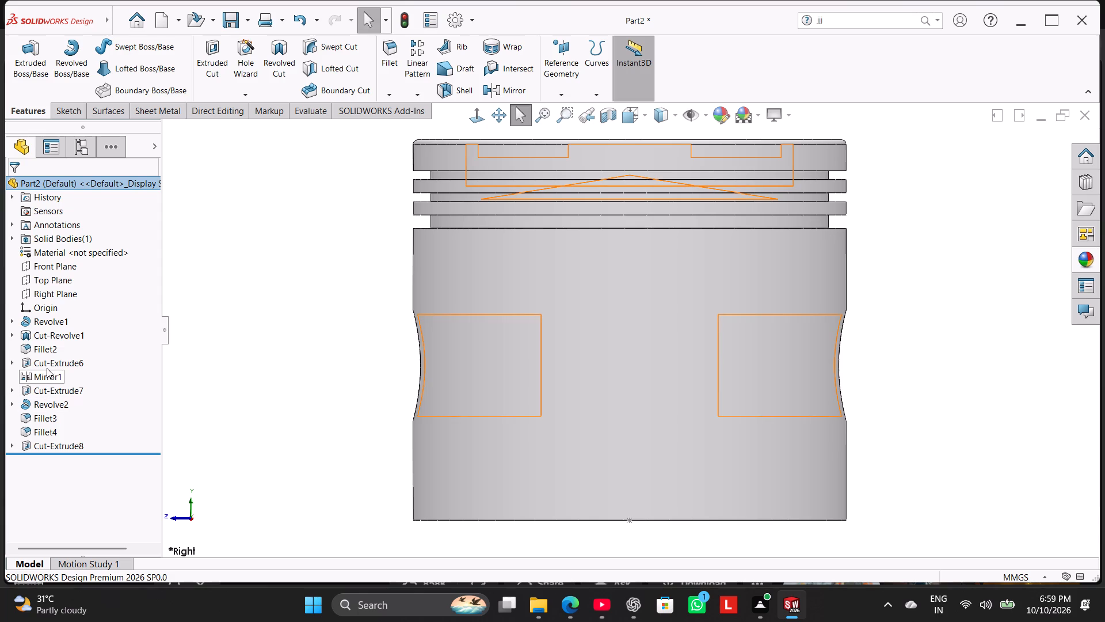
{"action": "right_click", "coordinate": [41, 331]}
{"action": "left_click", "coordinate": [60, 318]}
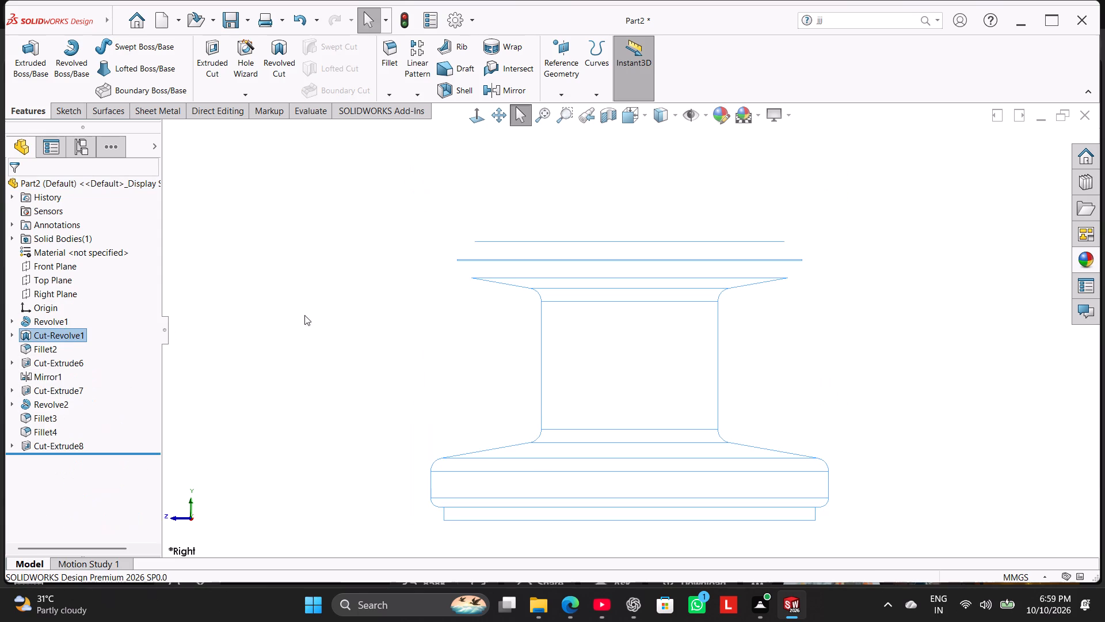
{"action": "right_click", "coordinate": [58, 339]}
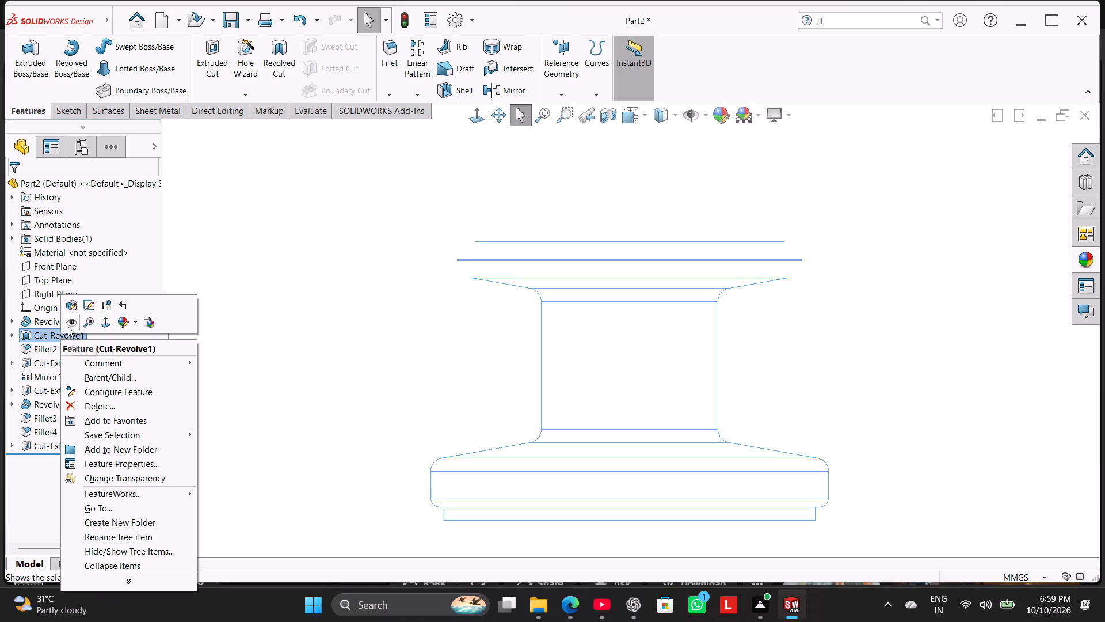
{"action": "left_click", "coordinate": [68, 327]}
Show Sketch3, the profile sketch of the revolved inner cavity cut.
{"action": "left_click", "coordinate": [13, 332]}
{"action": "right_click", "coordinate": [48, 348]}
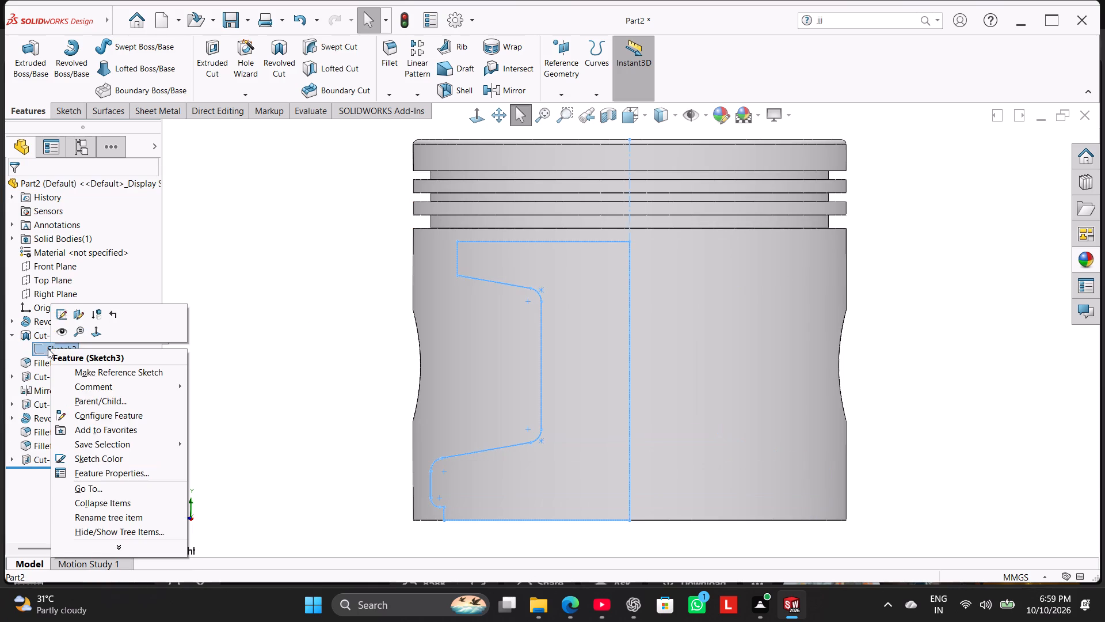
{"action": "left_click", "coordinate": [59, 329]}
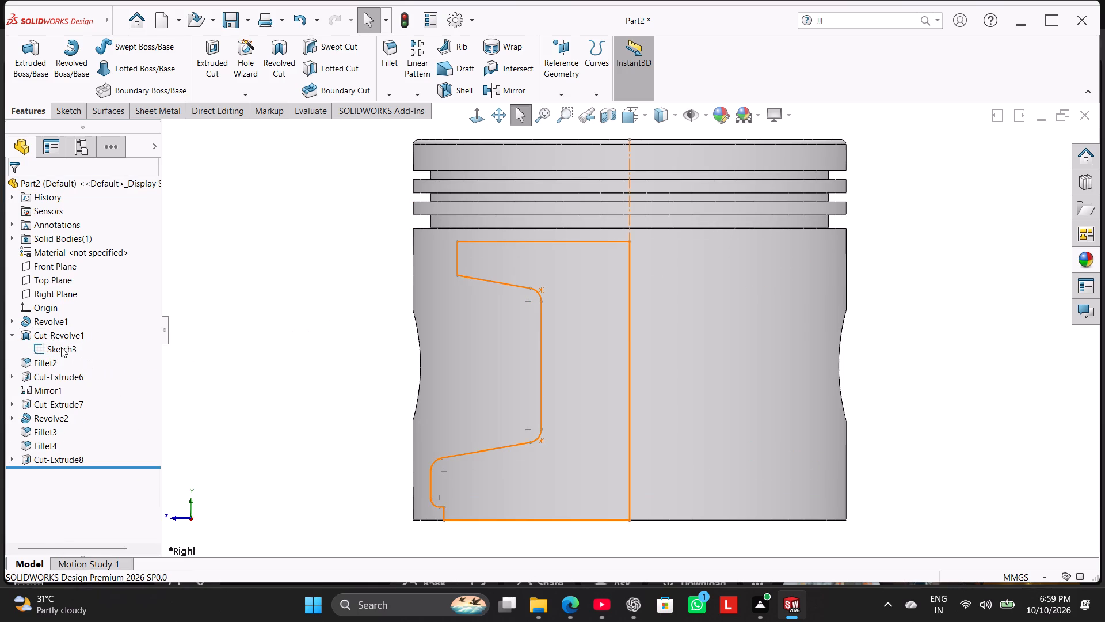
Open the inner cavity's profile sketch to examine its dimensions and exit without editing.
{"action": "double_click", "coordinate": [61, 347]}
{"action": "scroll", "coordinate": [502, 264], "scroll_direction": "down", "scroll_amount": 3}
{"action": "scroll", "coordinate": [498, 274], "scroll_direction": "up", "scroll_amount": 3}
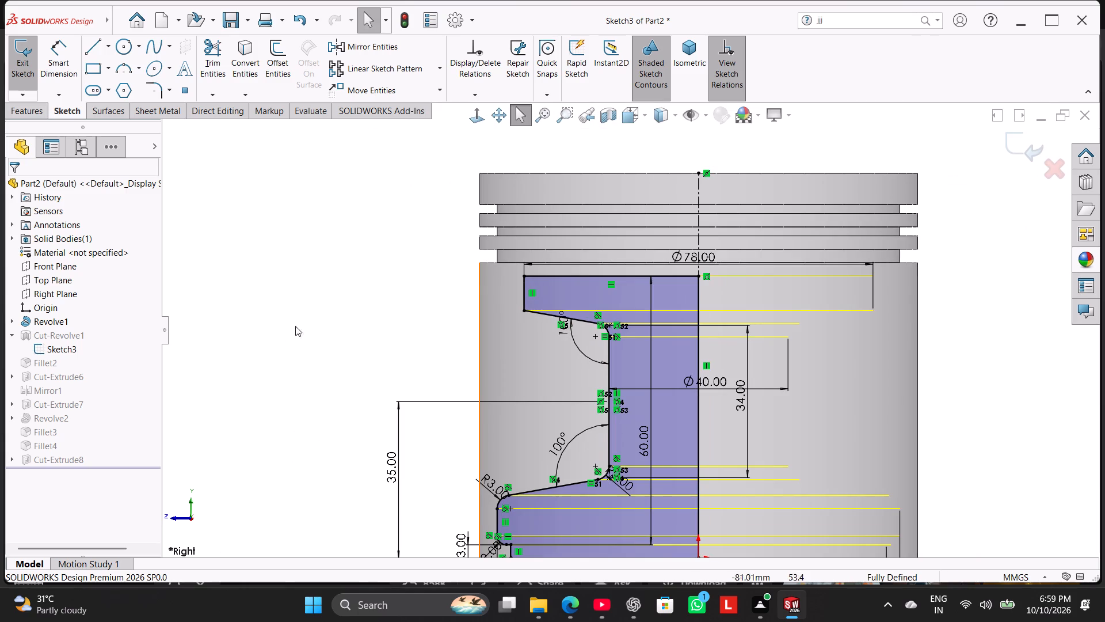
{"action": "right_click", "coordinate": [59, 344]}
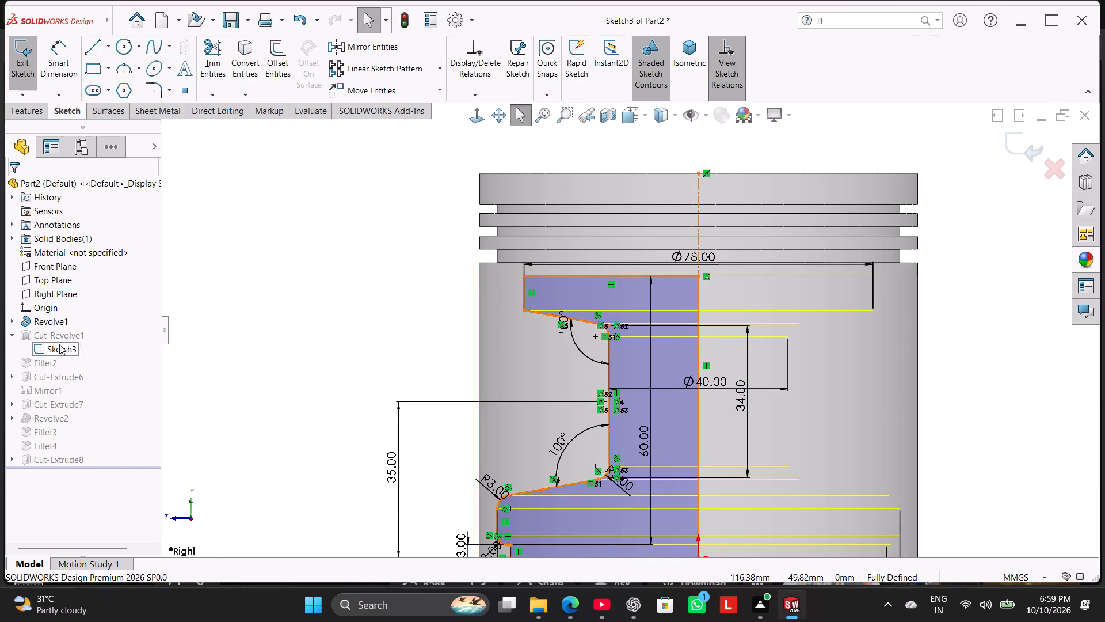
{"action": "left_click", "coordinate": [178, 282]}
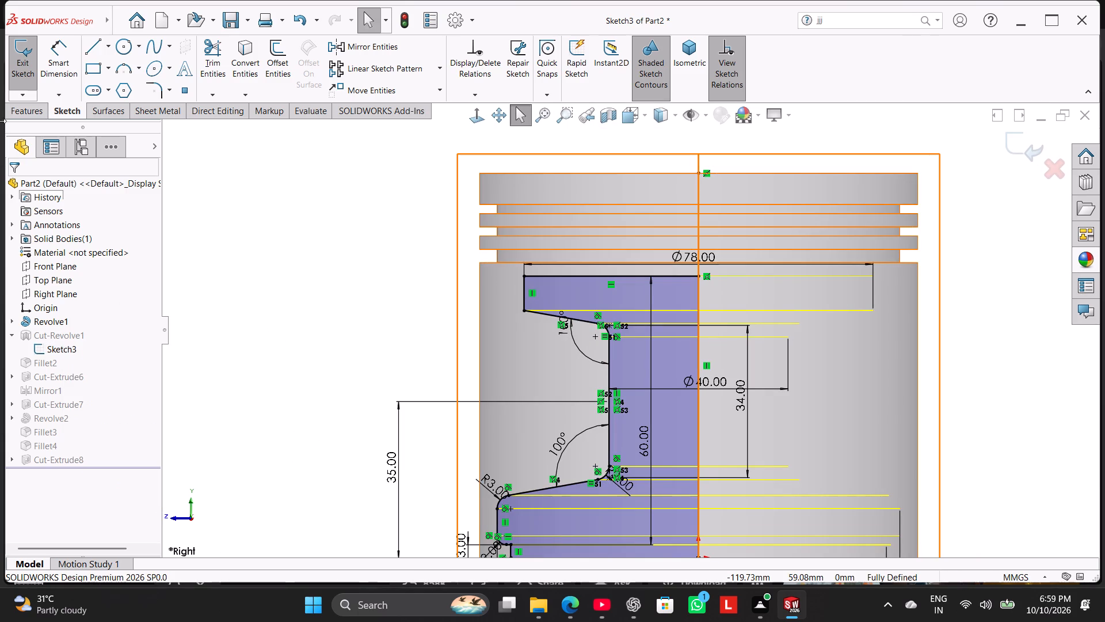
{"action": "left_click", "coordinate": [23, 70]}
{"action": "left_click", "coordinate": [270, 250]}
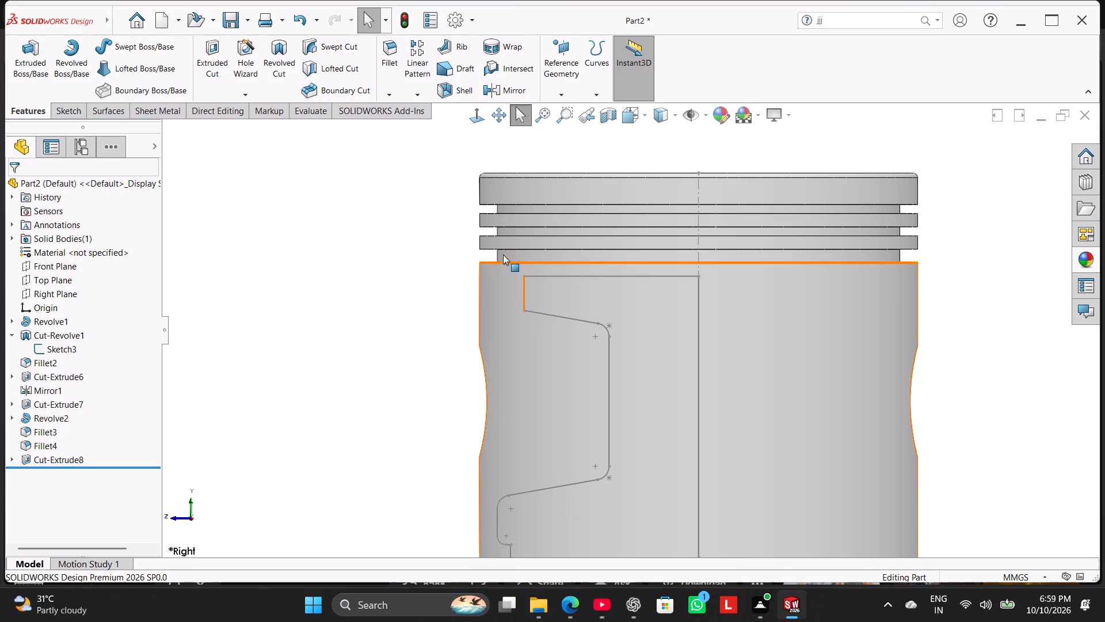
Start a new sketch on the Right Plane.
{"action": "scroll", "coordinate": [502, 253], "scroll_direction": "down", "scroll_amount": 3}
{"action": "scroll", "coordinate": [605, 268], "scroll_direction": "down", "scroll_amount": 3}
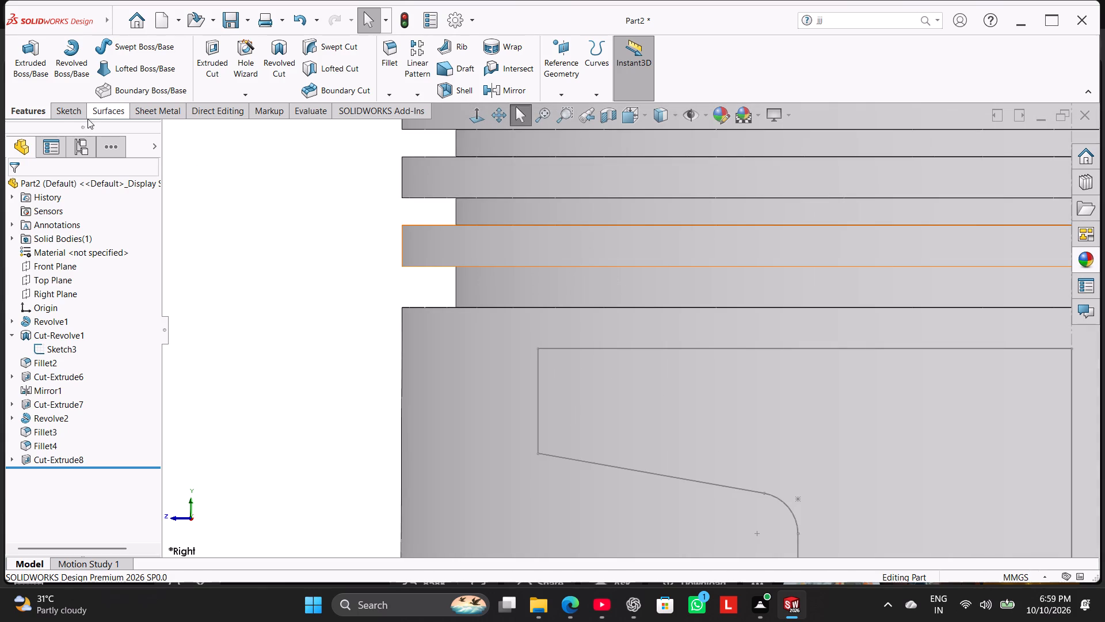
{"action": "left_click", "coordinate": [71, 112]}
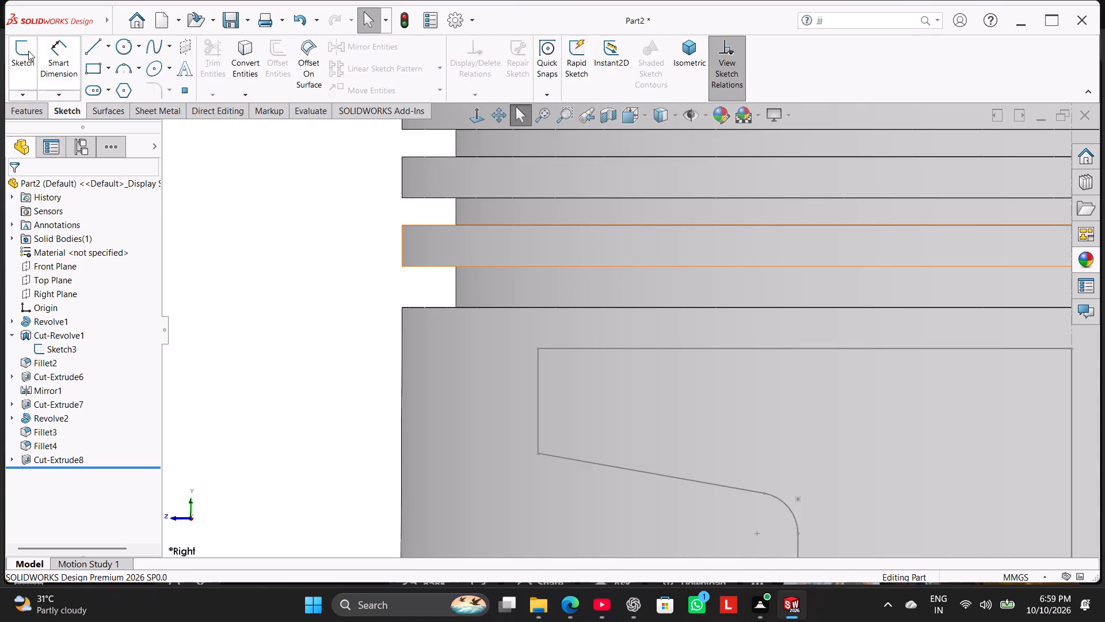
{"action": "left_click", "coordinate": [28, 51]}
{"action": "left_click", "coordinate": [166, 131]}
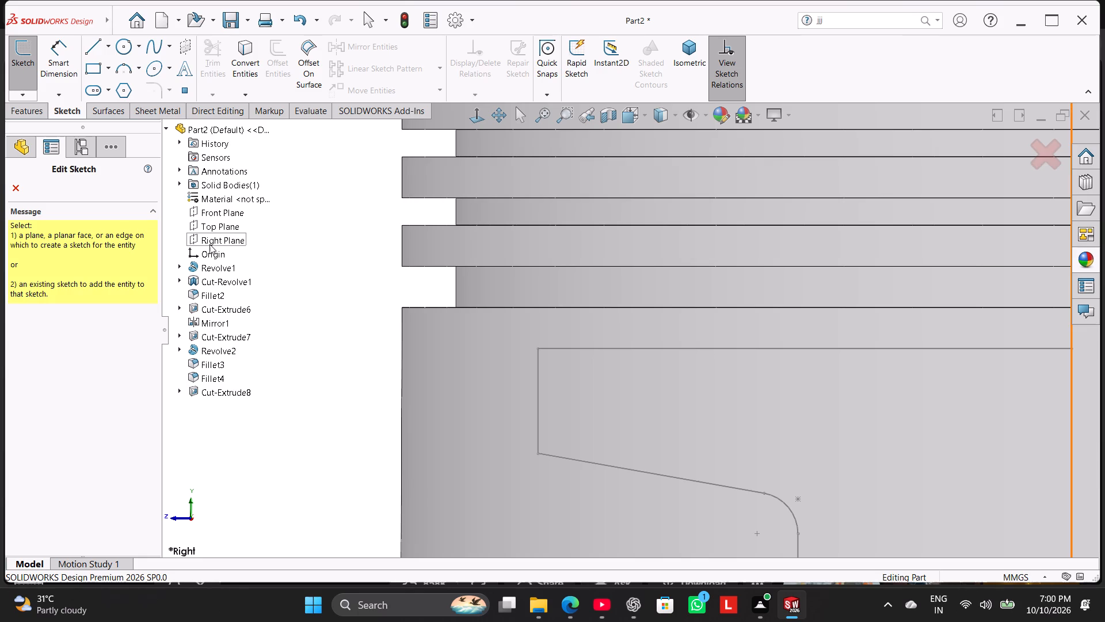
{"action": "left_click", "coordinate": [209, 244]}
Sketch a construction line about 6.7 mm long from the inner cavity profile's upper outer corner to the lowest ring groove's lower inner corner.
{"action": "scroll", "coordinate": [455, 236], "scroll_direction": "down", "scroll_amount": 5}
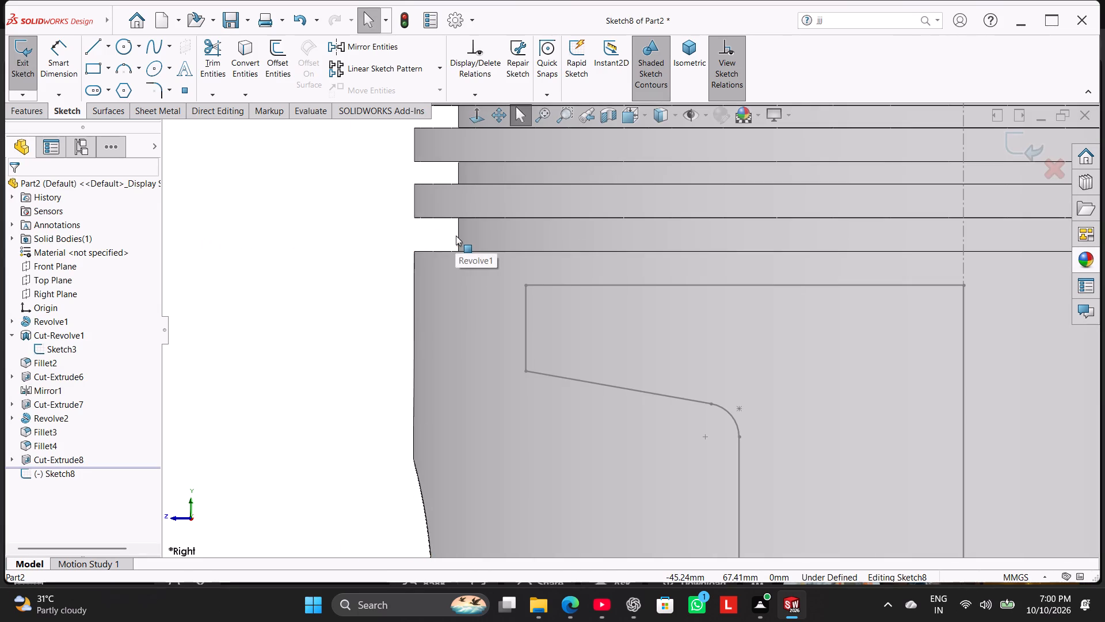
{"action": "scroll", "coordinate": [456, 237], "scroll_direction": "down", "scroll_amount": 2}
{"action": "scroll", "coordinate": [567, 271], "scroll_direction": "up", "scroll_amount": 4}
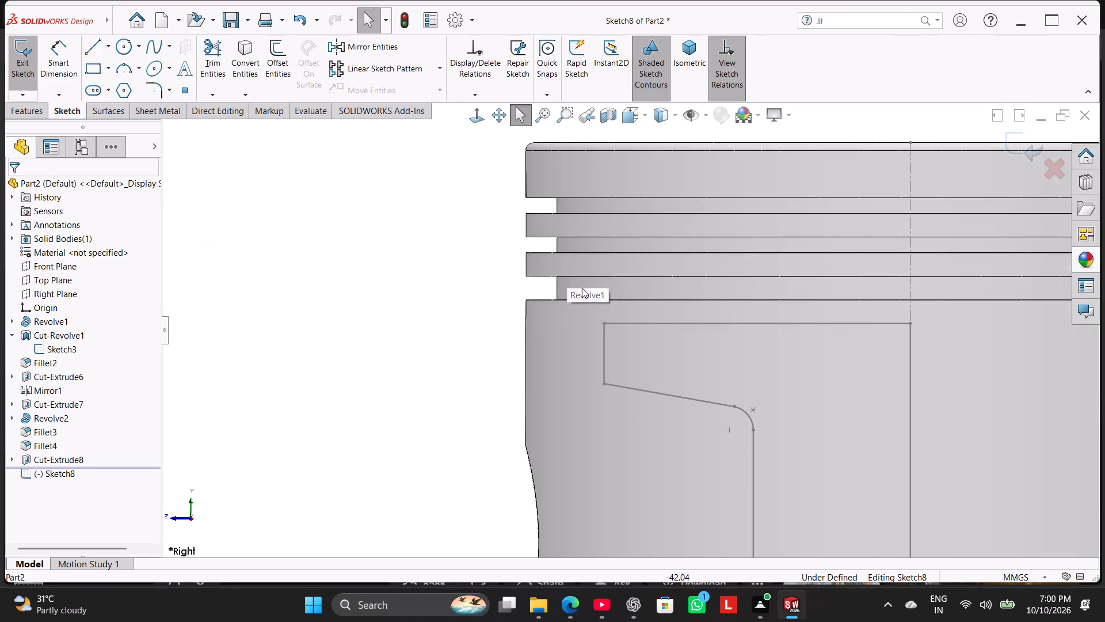
{"action": "scroll", "coordinate": [602, 305], "scroll_direction": "up", "scroll_amount": 2}
{"action": "scroll", "coordinate": [653, 326], "scroll_direction": "up", "scroll_amount": 3}
{"action": "scroll", "coordinate": [672, 342], "scroll_direction": "down", "scroll_amount": 5}
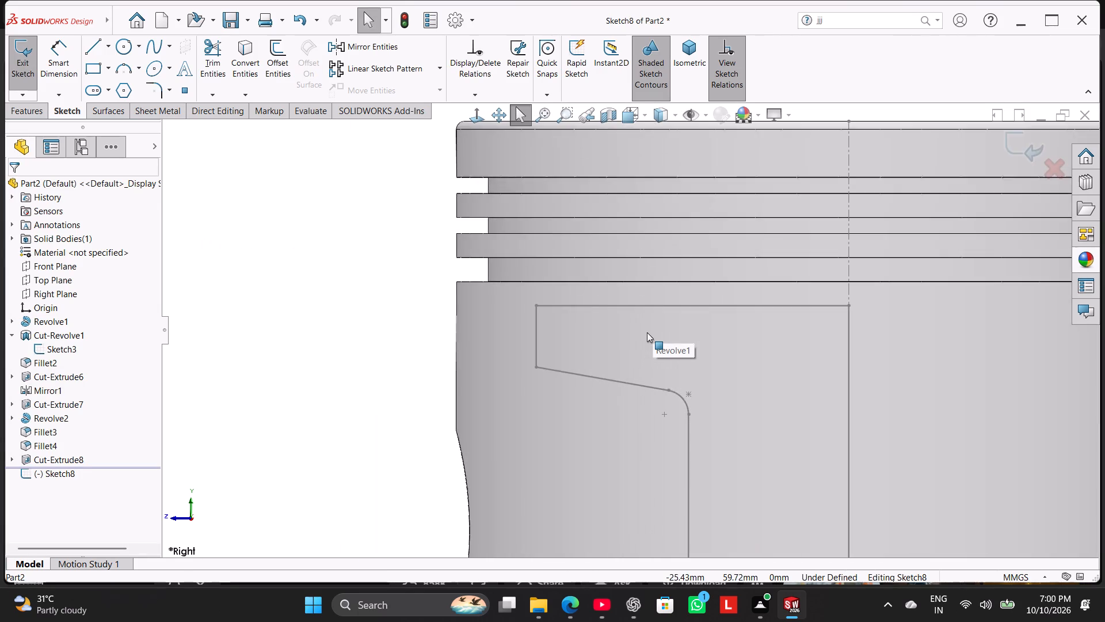
{"action": "scroll", "coordinate": [616, 318], "scroll_direction": "down", "scroll_amount": 3}
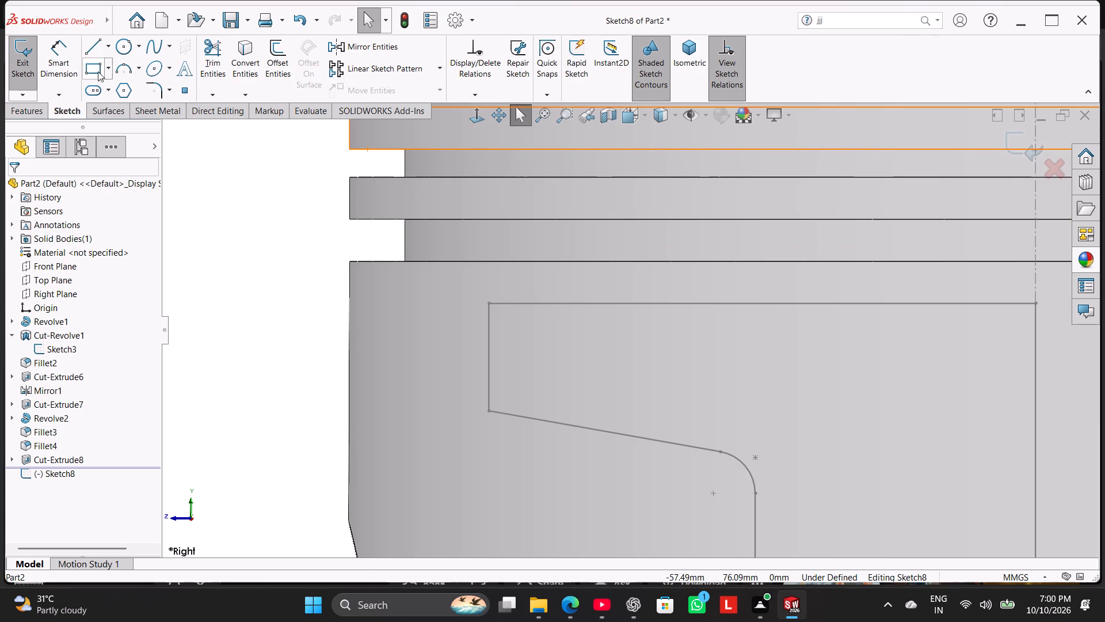
{"action": "left_click", "coordinate": [93, 47]}
{"action": "scroll", "coordinate": [488, 274], "scroll_direction": "down", "scroll_amount": 3}
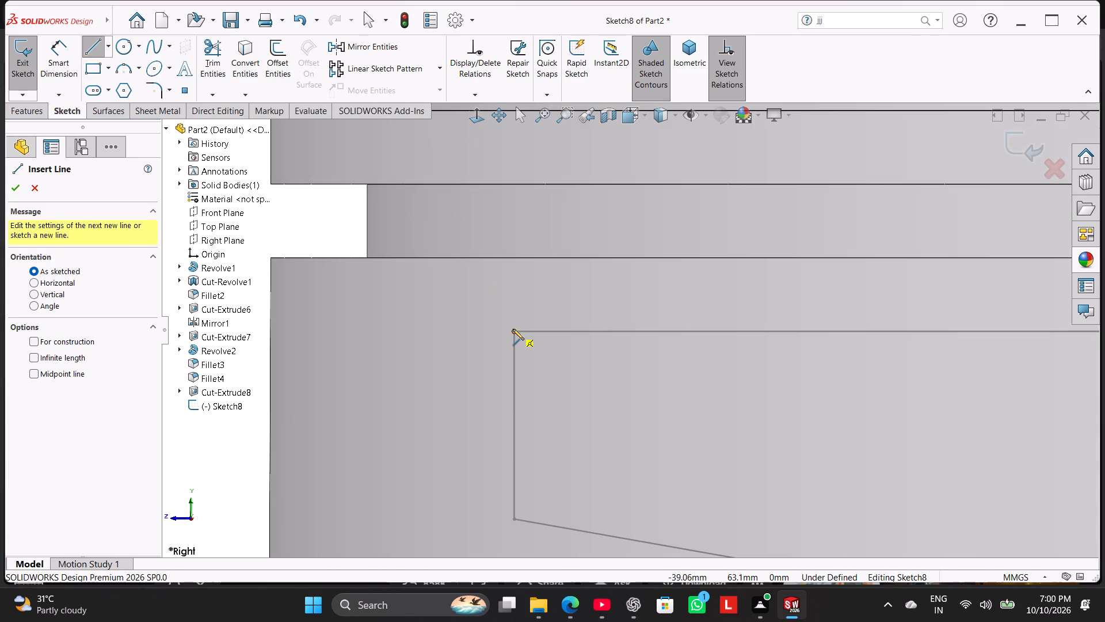
{"action": "left_click", "coordinate": [514, 329]}
{"action": "left_click", "coordinate": [364, 256]}
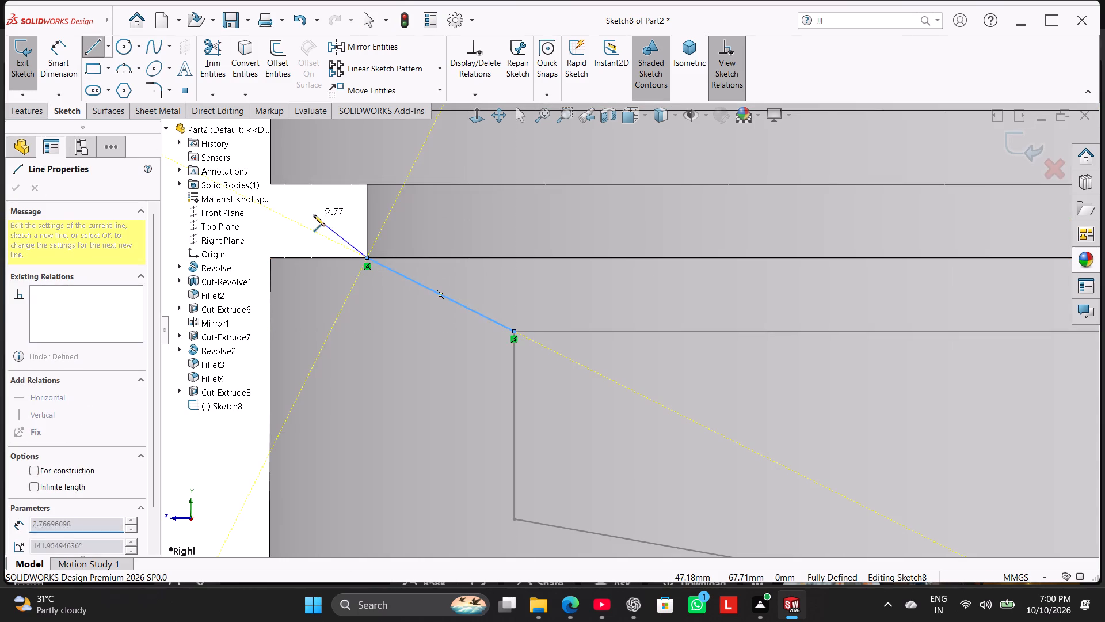
{"action": "right_click", "coordinate": [314, 215]}
{"action": "left_click", "coordinate": [333, 217]}
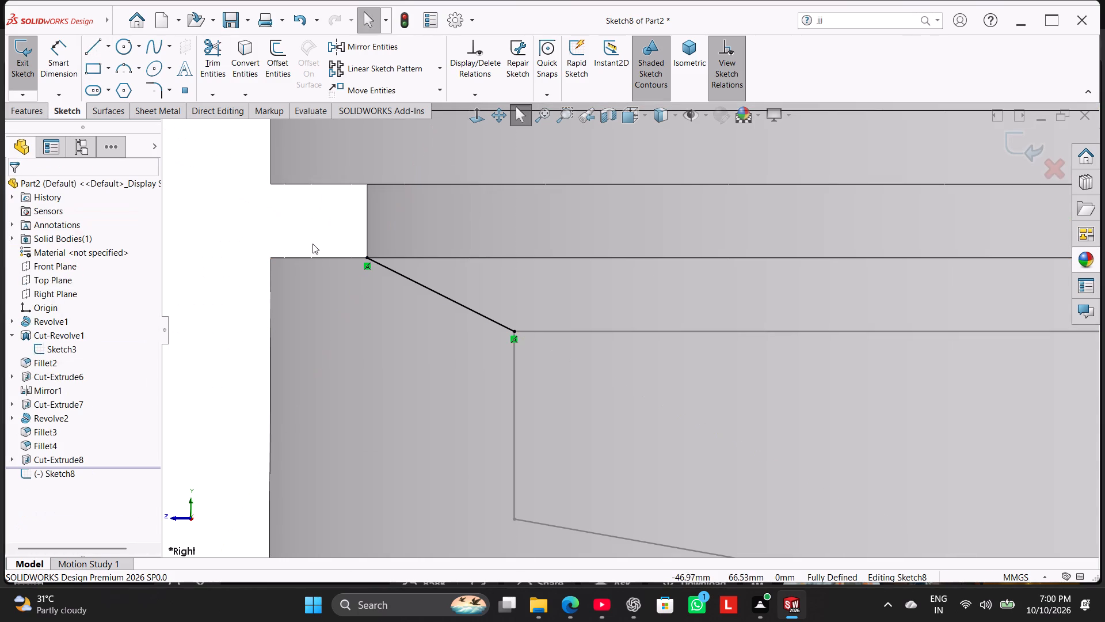
{"action": "right_click", "coordinate": [422, 289]}
{"action": "left_click", "coordinate": [449, 273]}
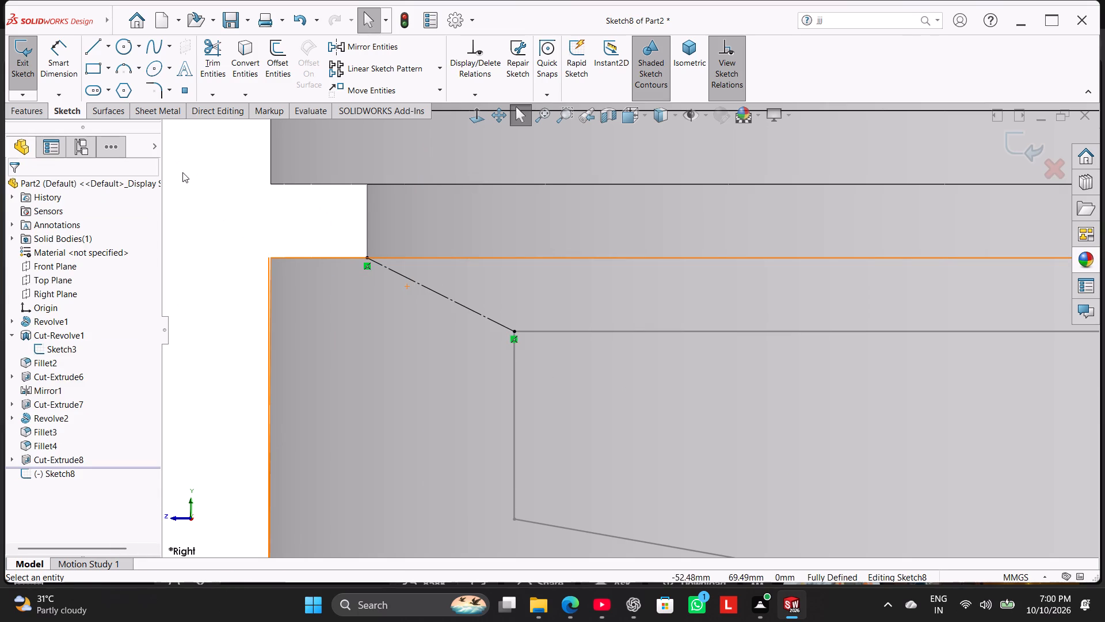
Sketch a line about 8 mm long below the construction line, from the cavity profile's vertical edge to the groove's lower edge.
{"action": "left_click", "coordinate": [94, 49]}
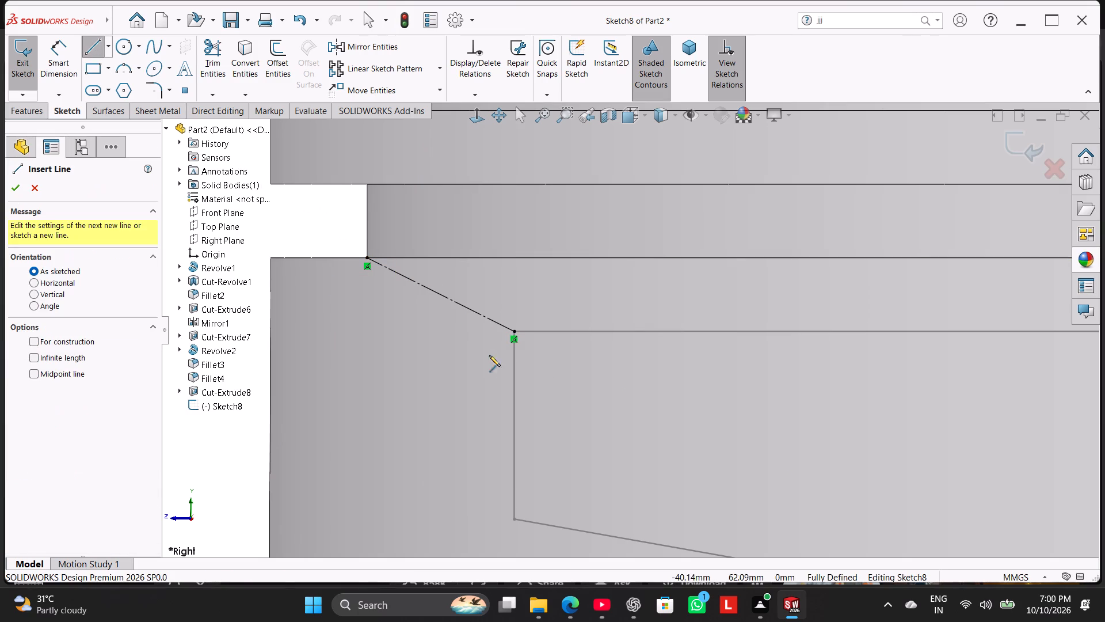
{"action": "left_click", "coordinate": [512, 362]}
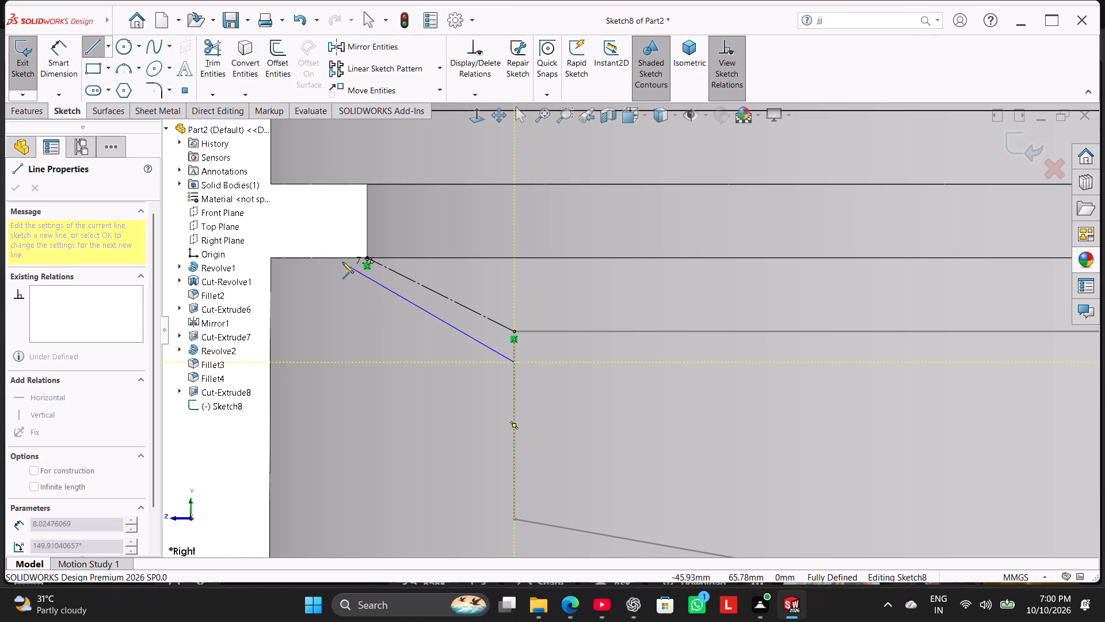
{"action": "left_click", "coordinate": [338, 257]}
{"action": "right_click", "coordinate": [323, 225]}
{"action": "left_click", "coordinate": [359, 237]}
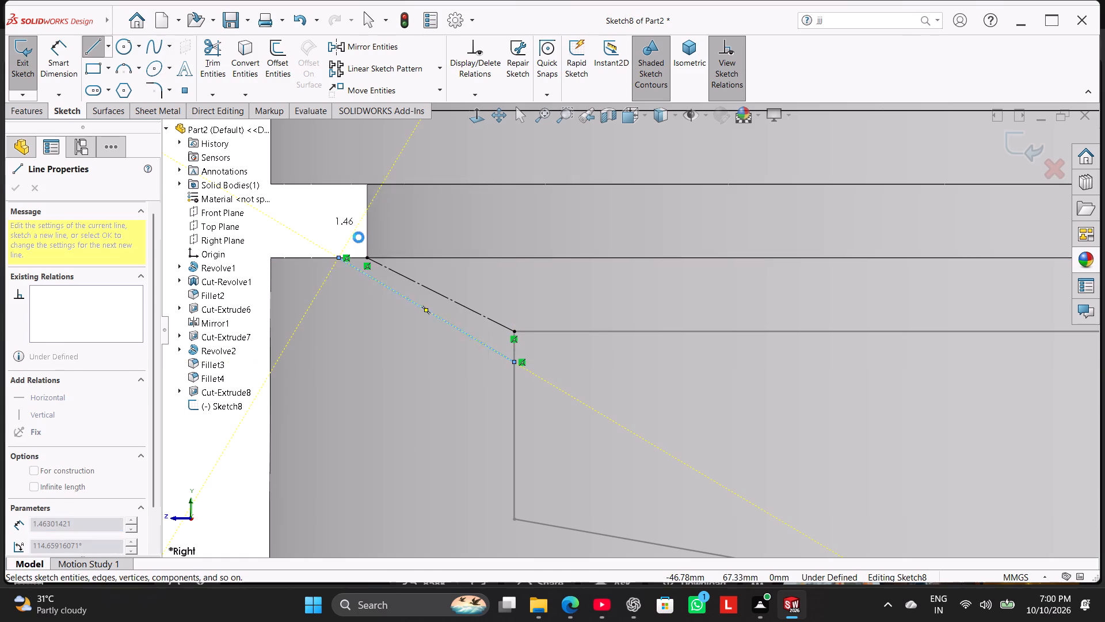
Make the lower sloped line parallel to the construction line.
{"action": "left_click", "coordinate": [403, 296], "text": "ctrl"}
{"action": "left_click", "coordinate": [422, 279], "text": "ctrl"}
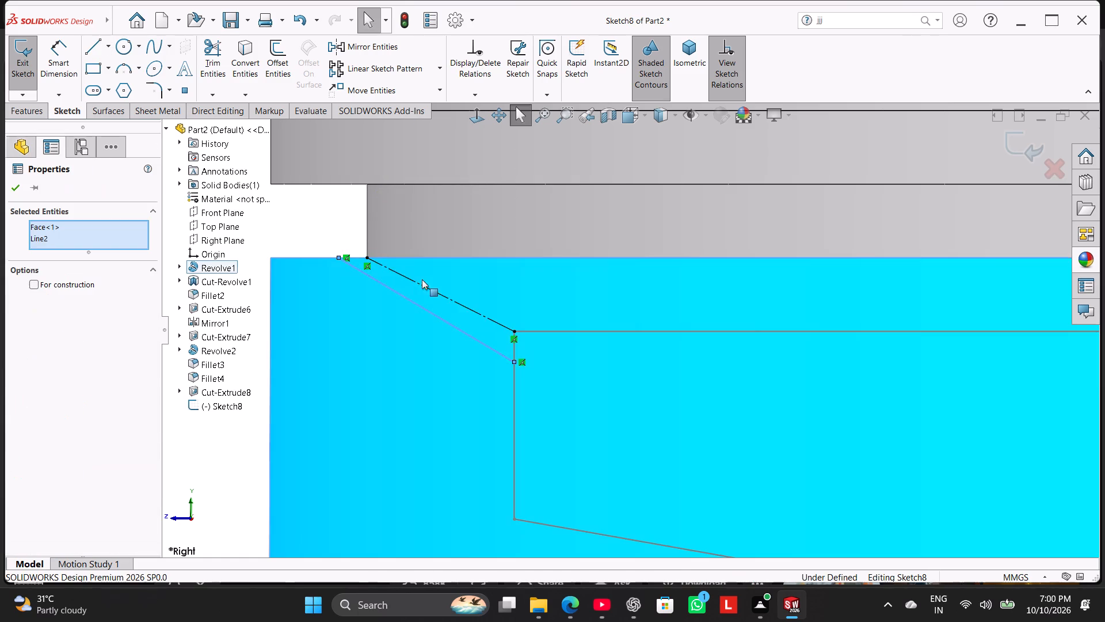
{"action": "left_click", "coordinate": [308, 213]}
{"action": "left_click", "coordinate": [411, 279], "text": "ctrl"}
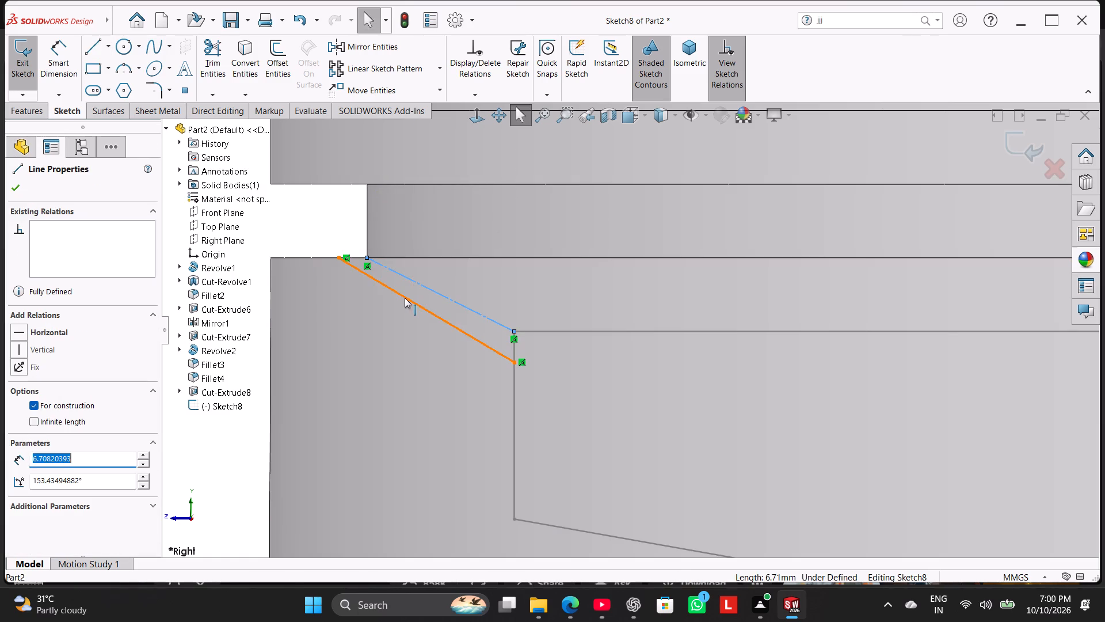
{"action": "left_click", "coordinate": [405, 298], "text": "ctrl"}
{"action": "left_click", "coordinate": [40, 460]}
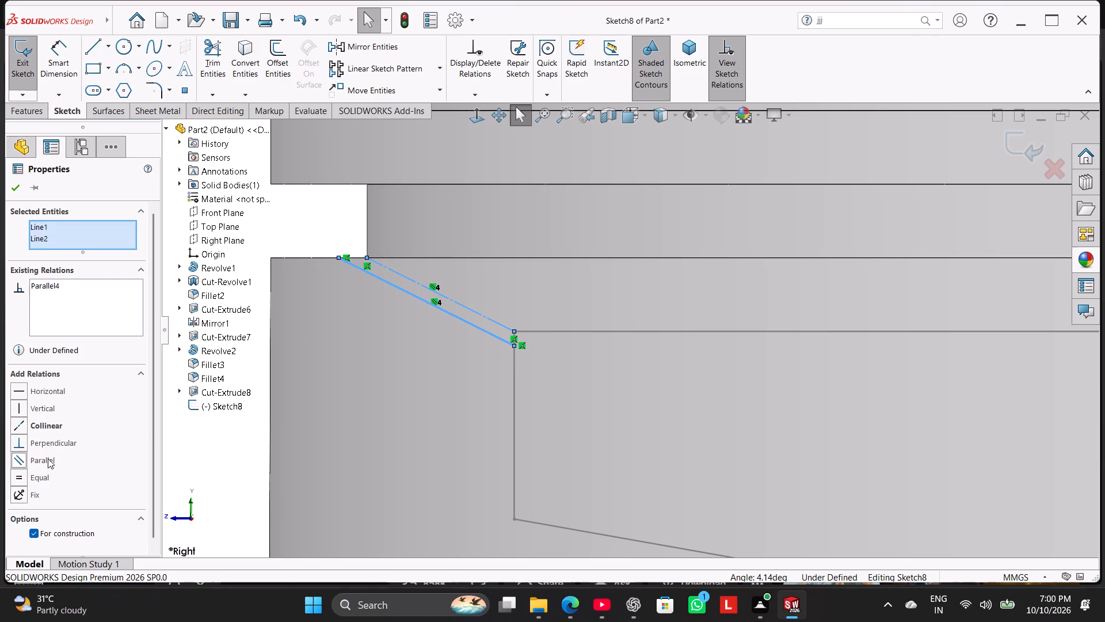
{"action": "left_click", "coordinate": [204, 476]}
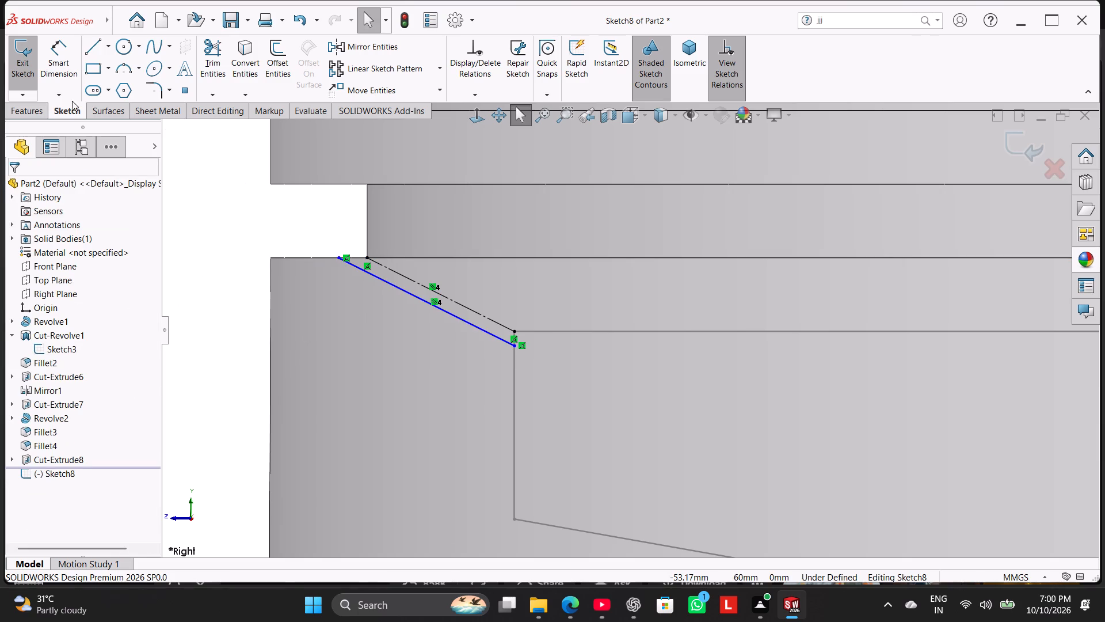
Sketch a second sloped line above the construction line, from inside the lowest ring groove to the cavity profile's top edge.
{"action": "left_click", "coordinate": [97, 50]}
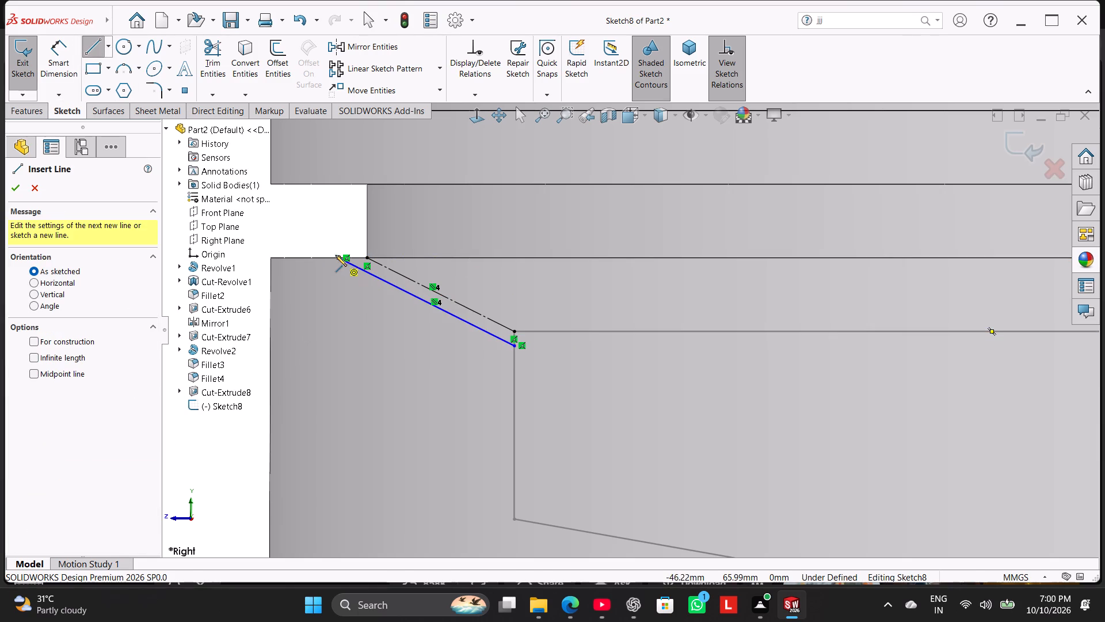
{"action": "left_click", "coordinate": [353, 229]}
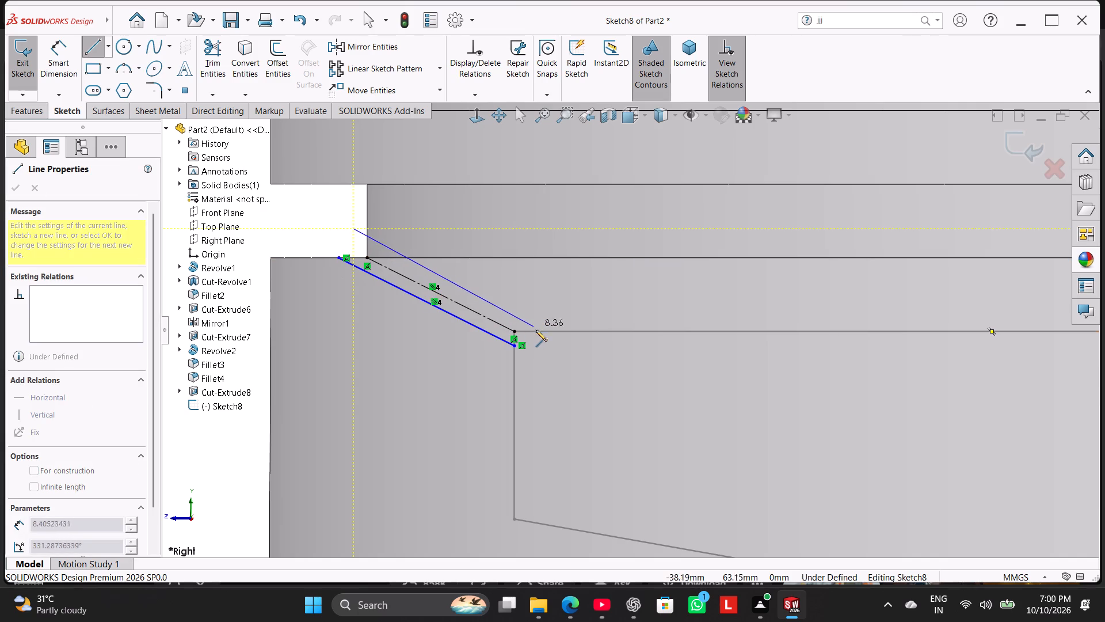
{"action": "left_click", "coordinate": [538, 333]}
{"action": "right_click", "coordinate": [316, 199]}
{"action": "left_click", "coordinate": [340, 206]}
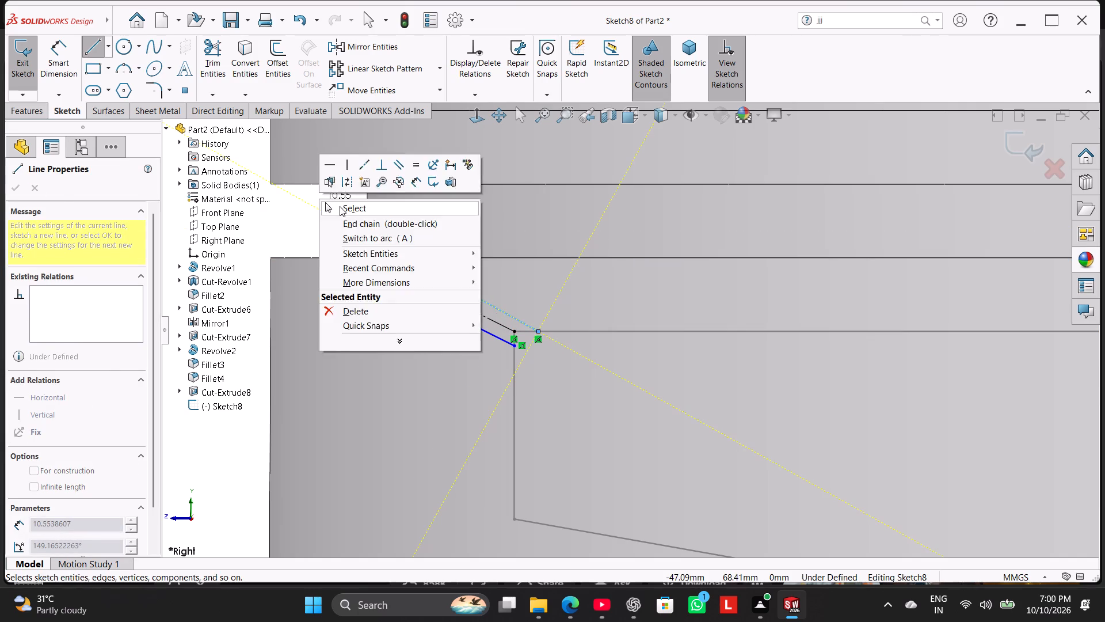
Make the upper and lower sloped lines symmetric about the construction line.
{"action": "left_click", "coordinate": [467, 324]}
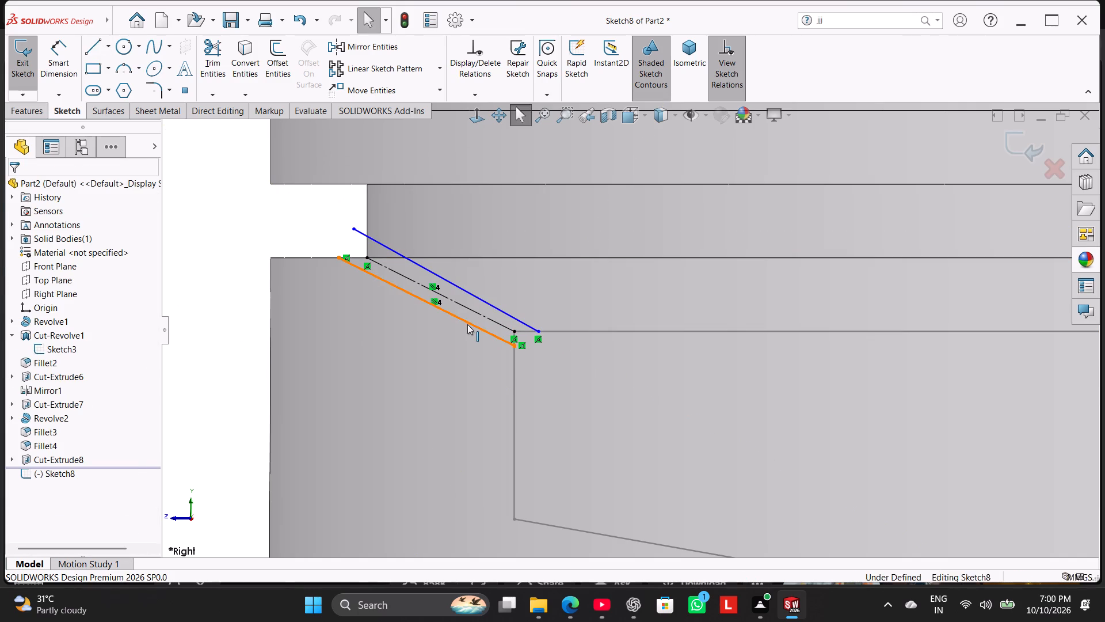
{"action": "left_click", "coordinate": [468, 307], "text": "ctrl"}
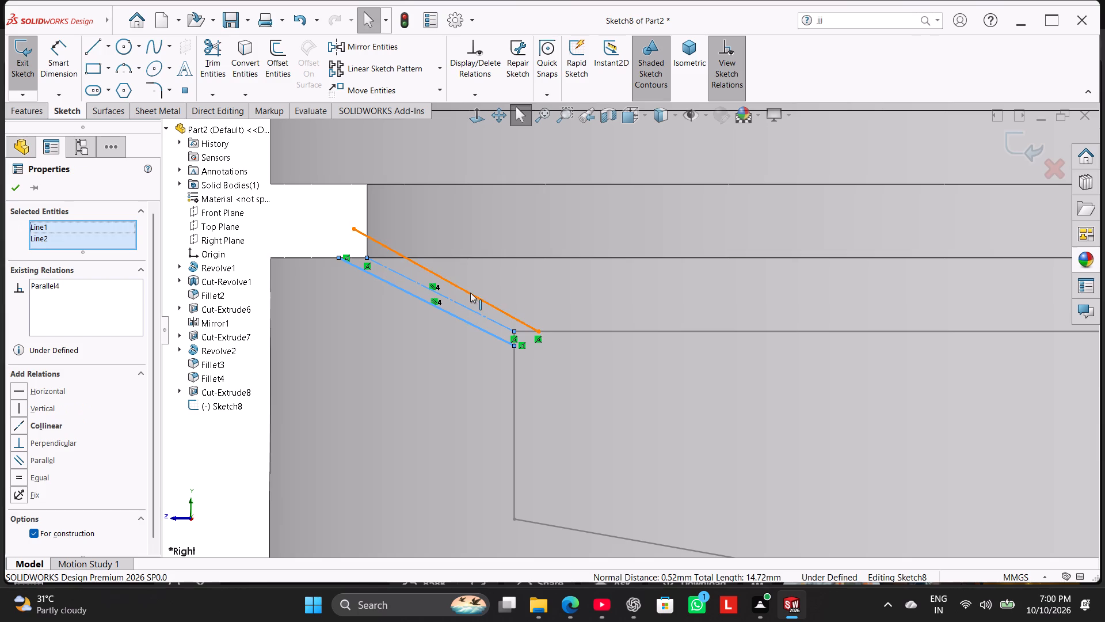
{"action": "left_click", "coordinate": [470, 293], "text": "ctrl"}
{"action": "left_click", "coordinate": [43, 492]}
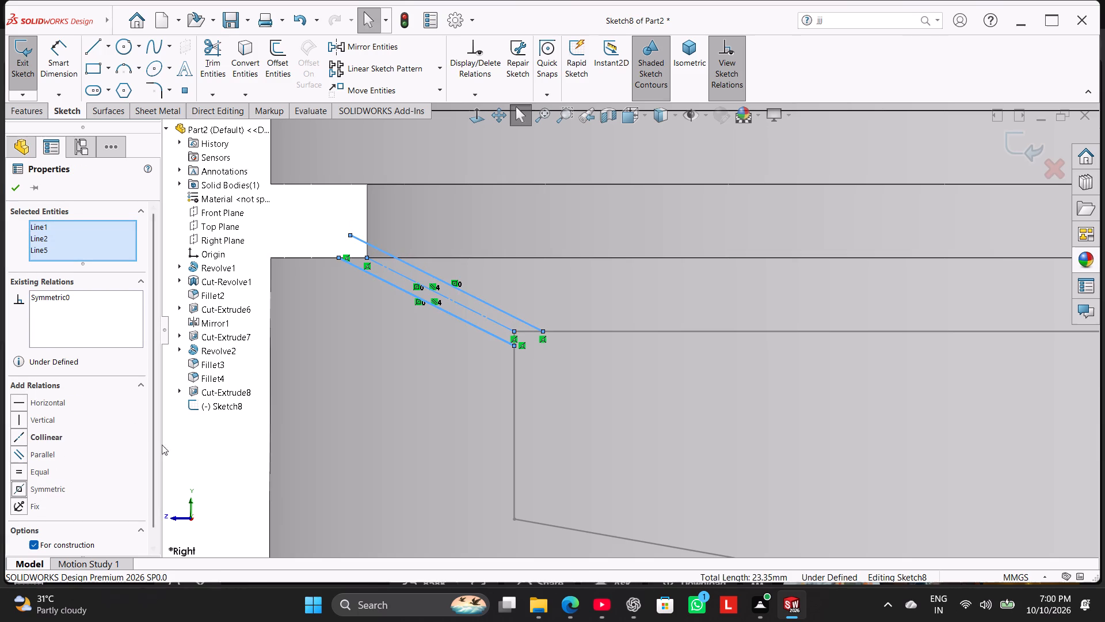
{"action": "left_click", "coordinate": [209, 459]}
Add a driven angle dimension between the lower sloped line and the ring groove's vertical wall, and try to edit its value.
{"action": "scroll", "coordinate": [417, 283], "scroll_direction": "down", "scroll_amount": 3}
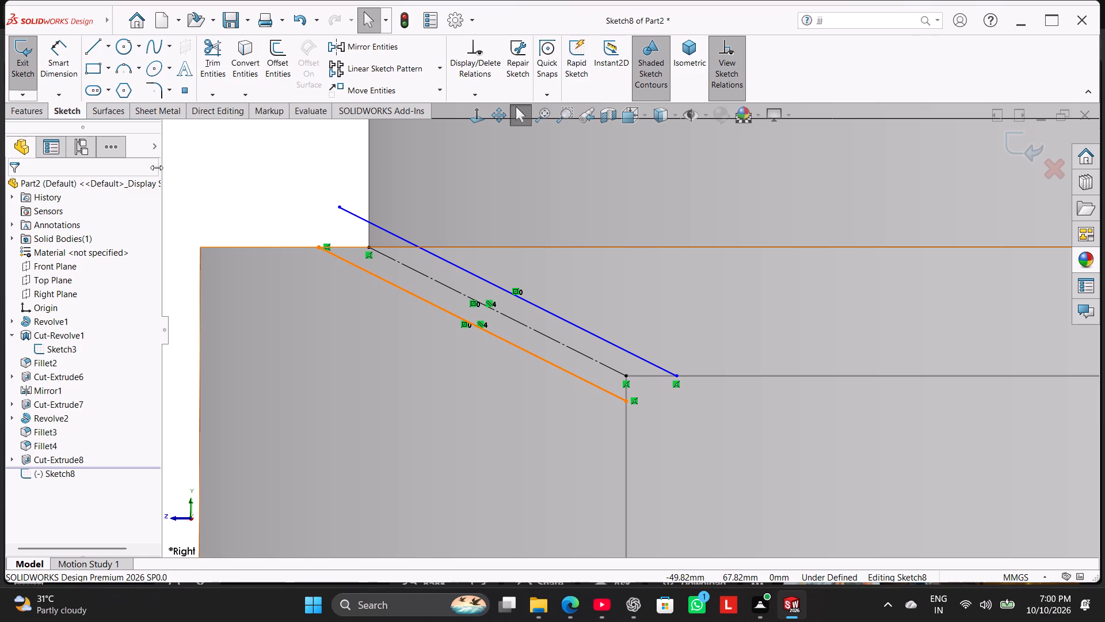
{"action": "left_click", "coordinate": [66, 61]}
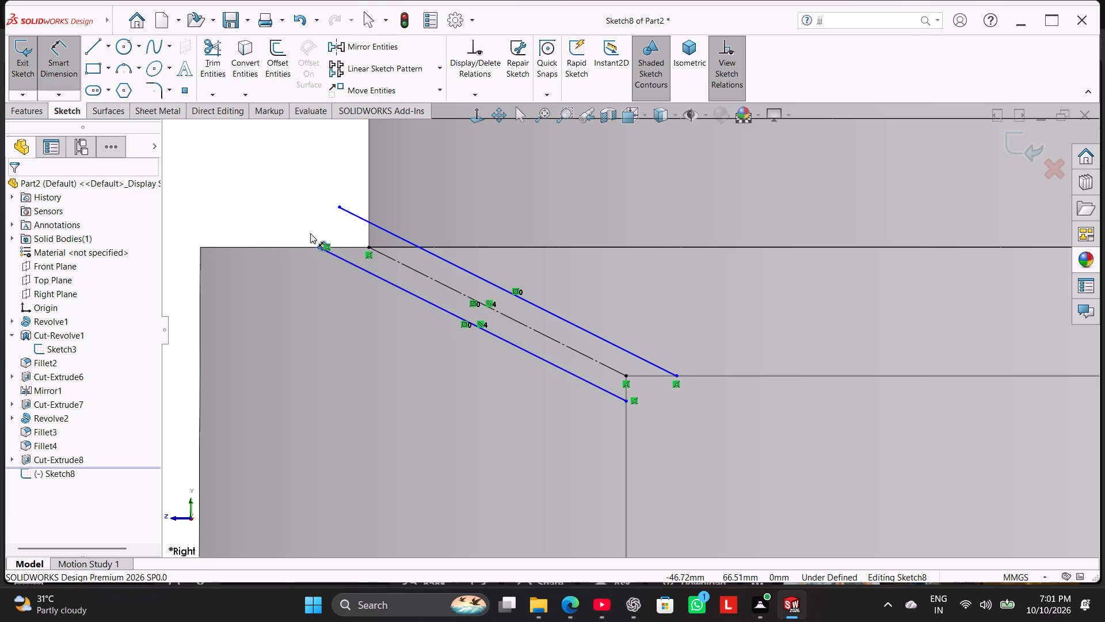
{"action": "left_click", "coordinate": [419, 295]}
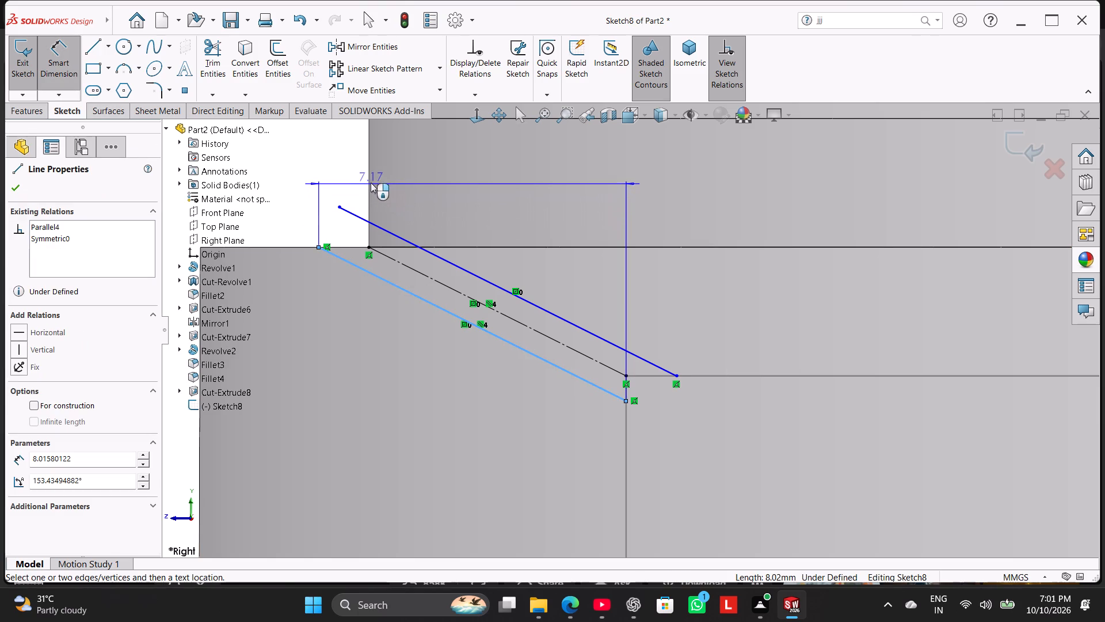
{"action": "left_click", "coordinate": [368, 178]}
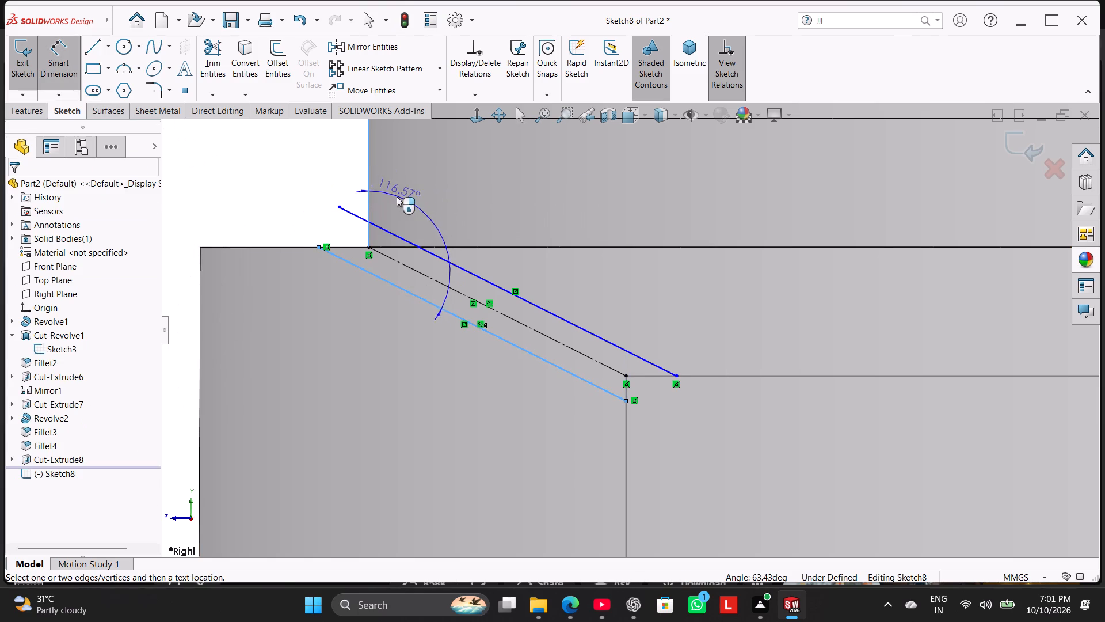
{"action": "left_click", "coordinate": [397, 196]}
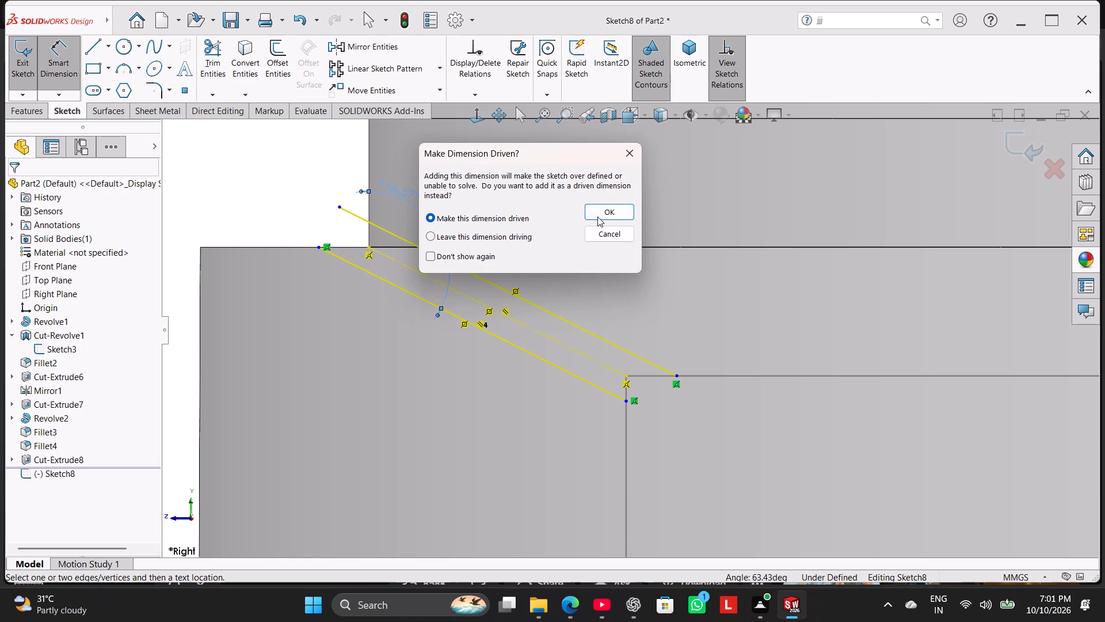
{"action": "left_click", "coordinate": [603, 214]}
{"action": "double_click", "coordinate": [405, 196]}
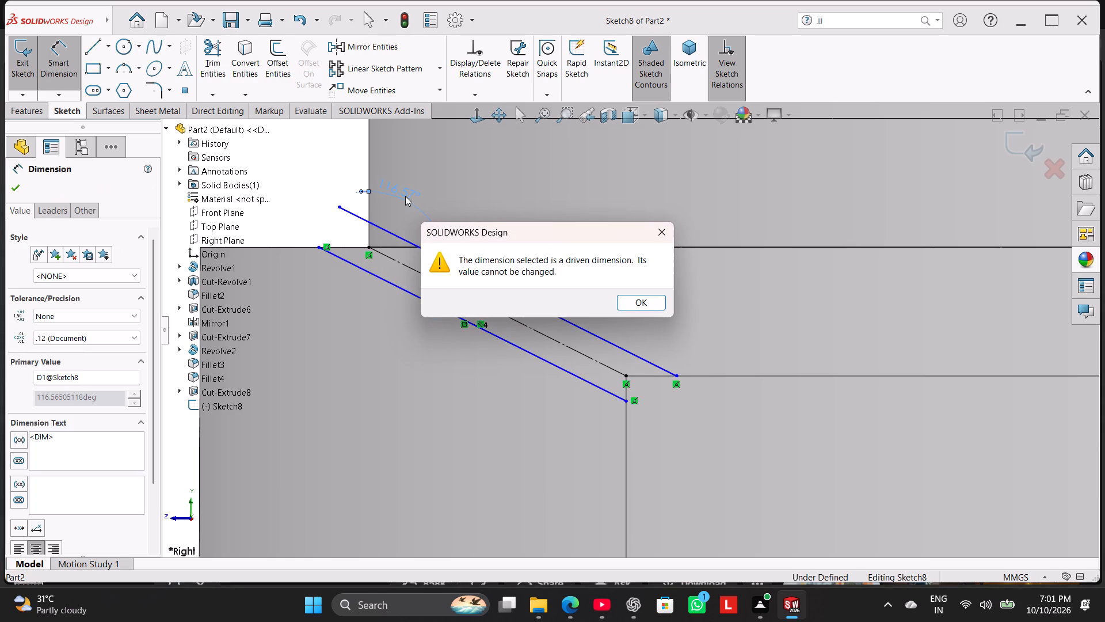
{"action": "left_click", "coordinate": [636, 293]}
{"action": "left_click", "coordinate": [641, 298]}
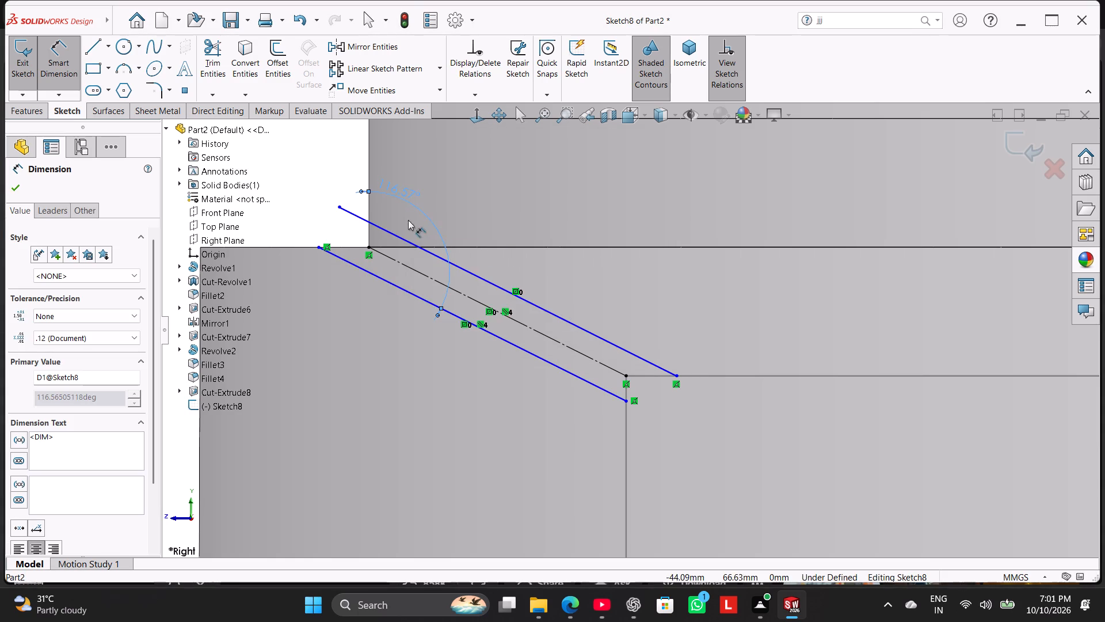
Delete the coincident relation that ties the construction line's upper end to the ring groove corner.
{"action": "right_click", "coordinate": [370, 257]}
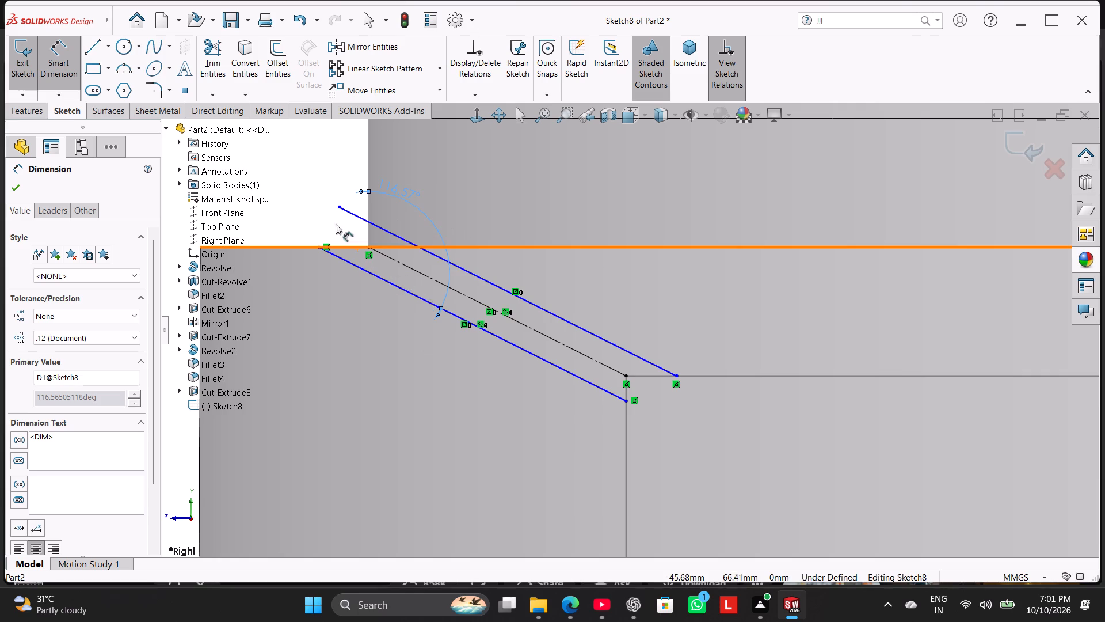
{"action": "right_click", "coordinate": [327, 212]}
{"action": "left_click", "coordinate": [372, 251]}
{"action": "right_click", "coordinate": [367, 255]}
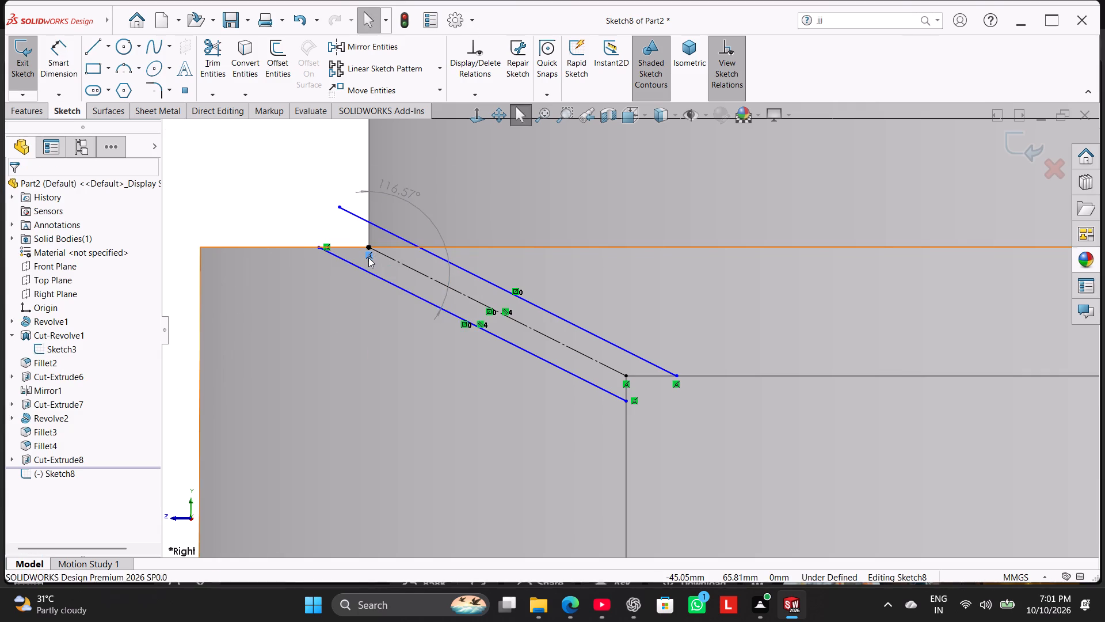
{"action": "left_click", "coordinate": [413, 409]}
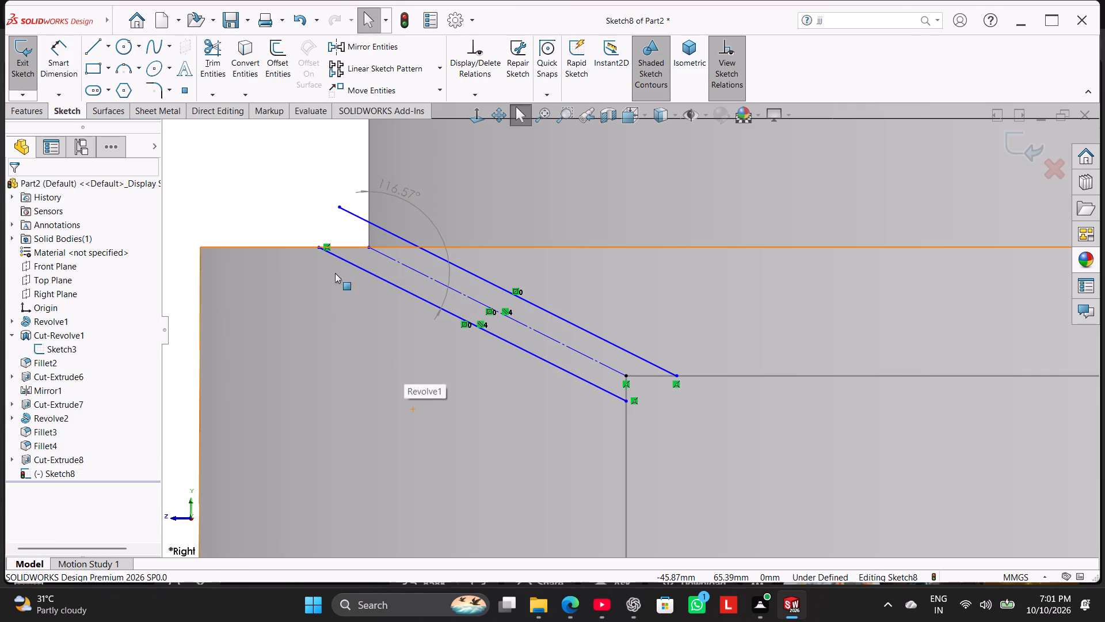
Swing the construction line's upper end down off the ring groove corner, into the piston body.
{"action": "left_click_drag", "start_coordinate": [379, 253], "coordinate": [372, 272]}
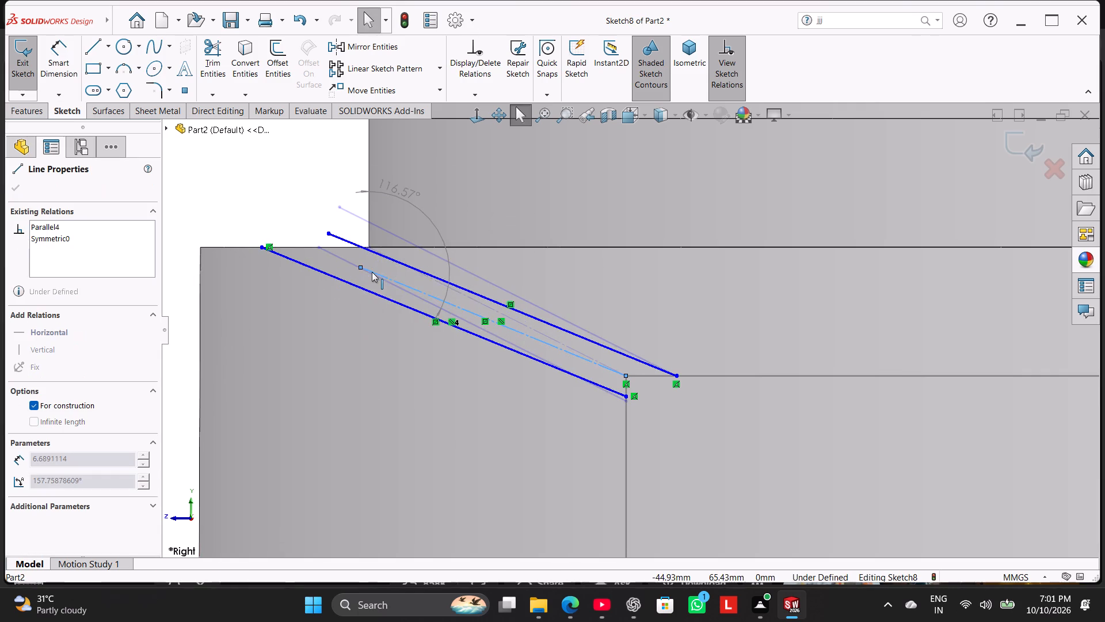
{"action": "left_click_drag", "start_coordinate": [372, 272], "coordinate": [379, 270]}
Delete the driven angle dimension between the lower sloped line and the ring groove's vertical wall.
{"action": "right_click", "coordinate": [398, 204]}
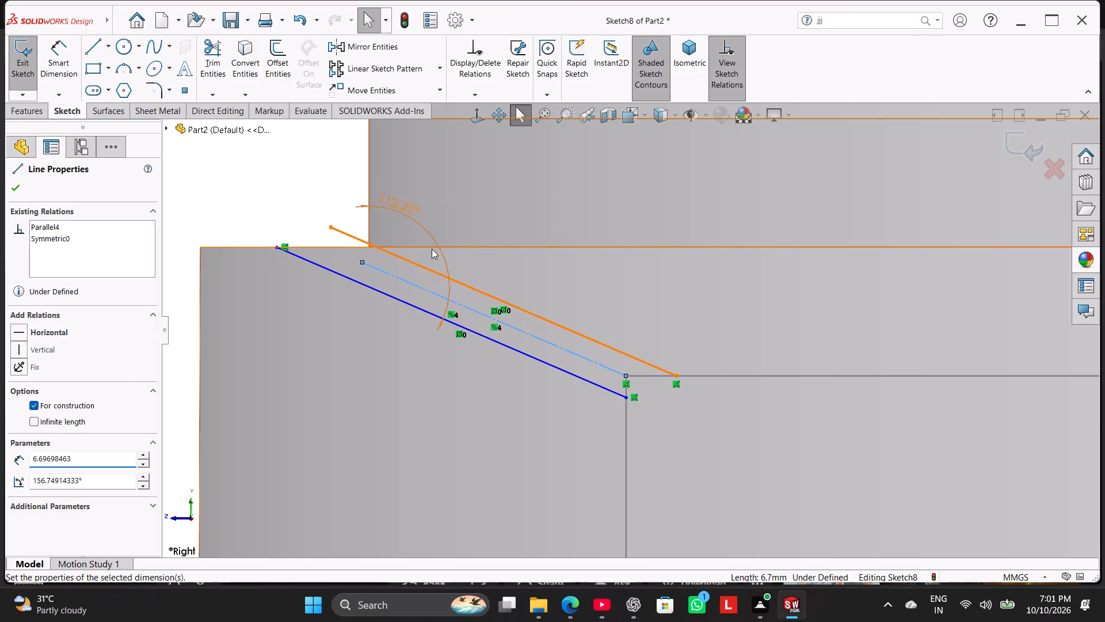
{"action": "left_click", "coordinate": [451, 354]}
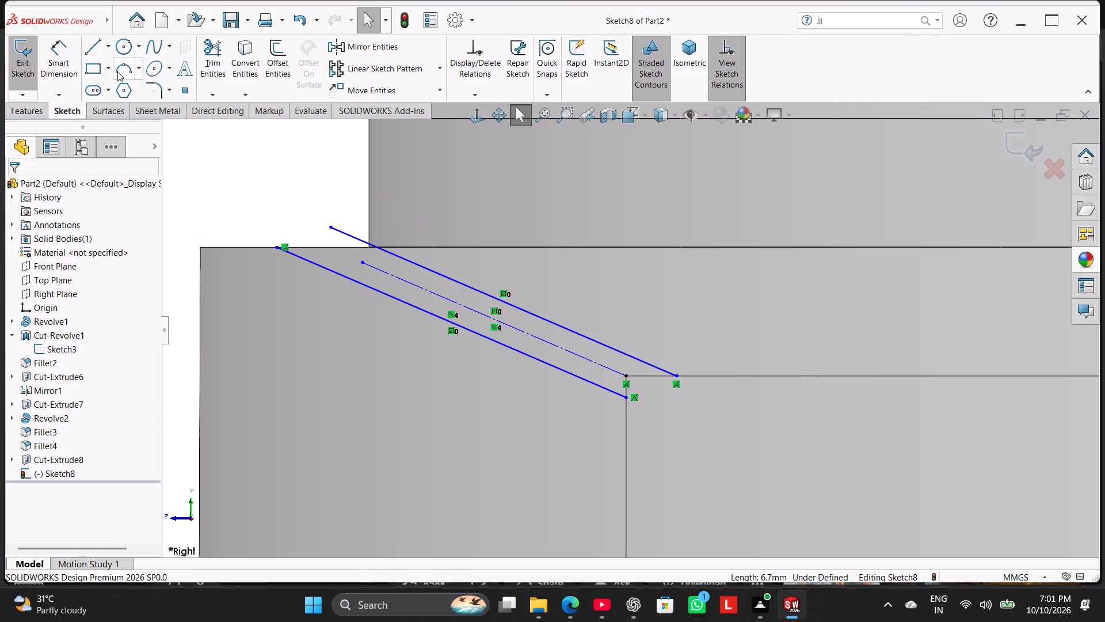
Add a driving angle dimension of 115° between the lower sloped line and the ring groove's vertical wall.
{"action": "left_click", "coordinate": [65, 57]}
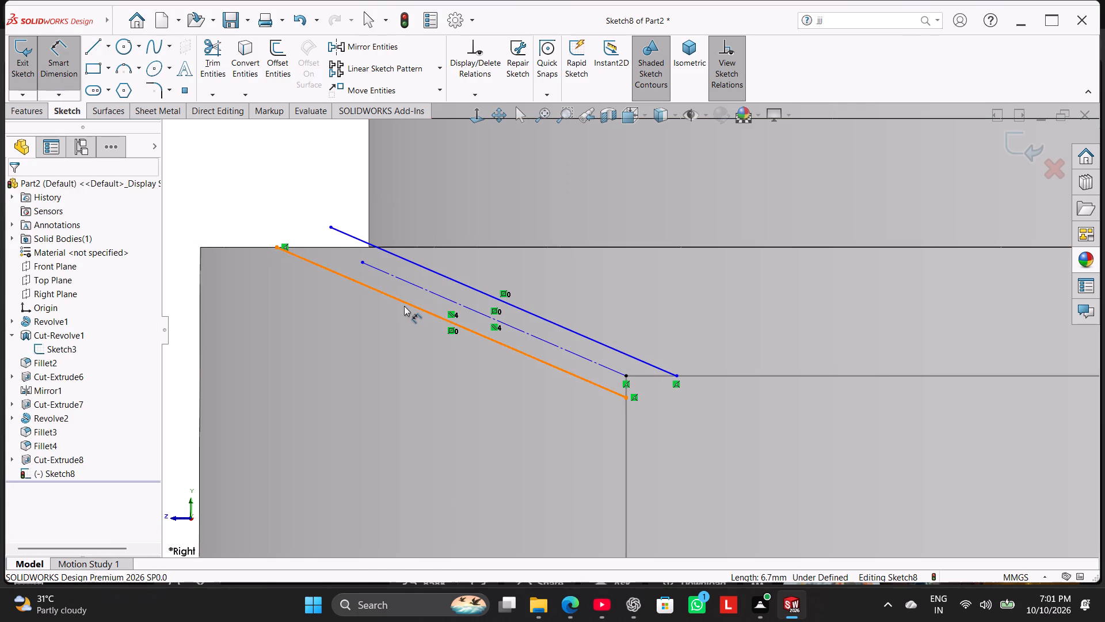
{"action": "left_click", "coordinate": [404, 306]}
{"action": "left_click", "coordinate": [402, 301]}
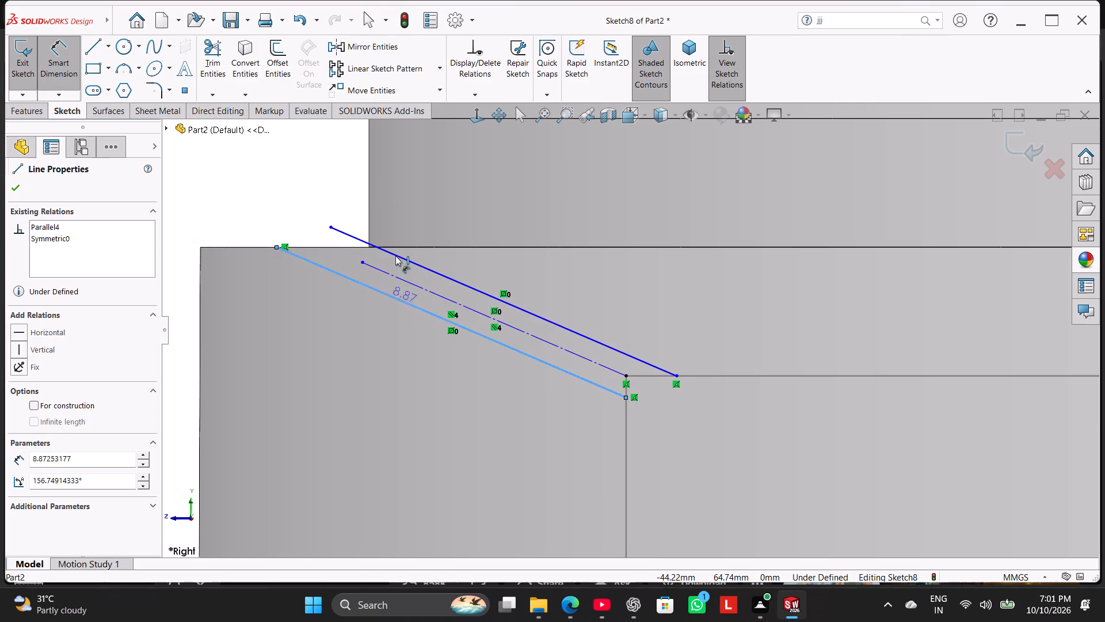
{"action": "left_click", "coordinate": [368, 180]}
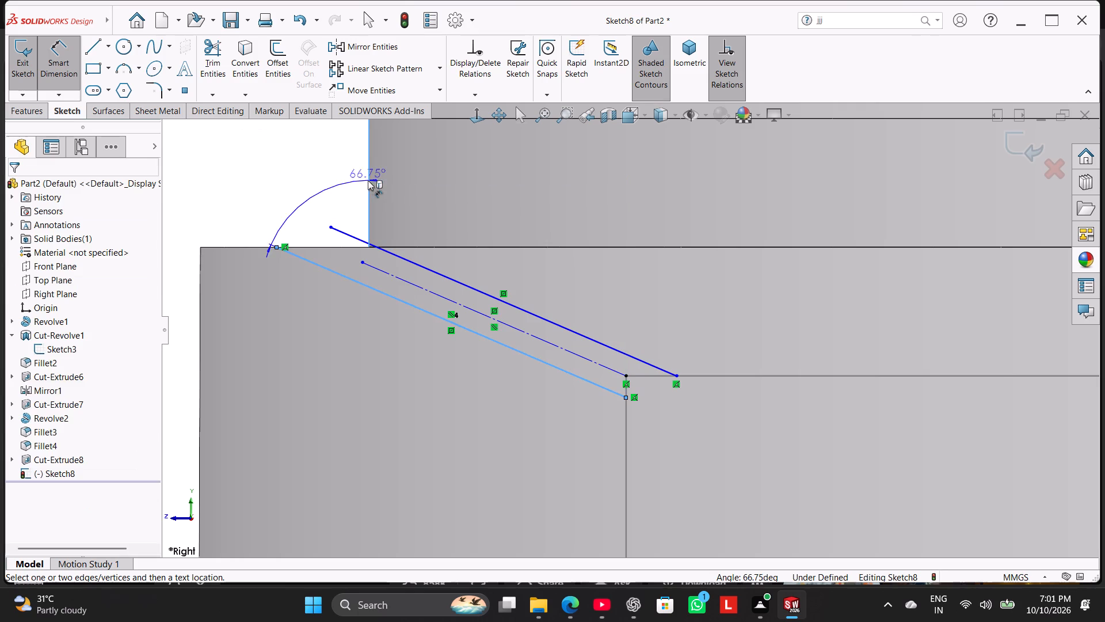
{"action": "left_click", "coordinate": [402, 206]}
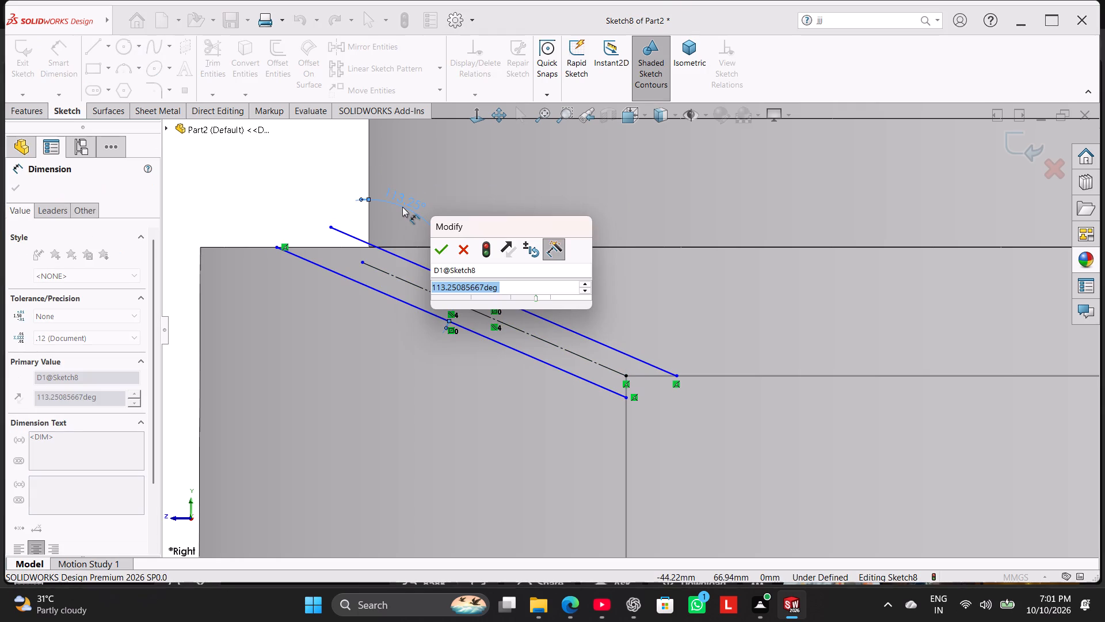
{"action": "type", "text": "115"}
{"action": "key", "text": "Return"}
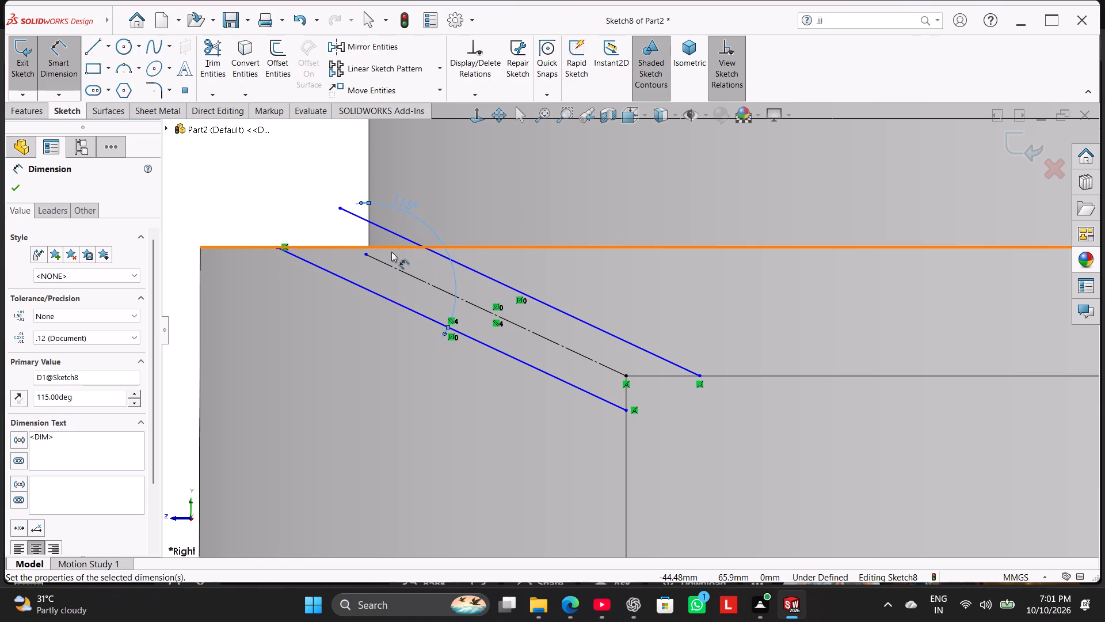
{"action": "scroll", "coordinate": [391, 252], "scroll_direction": "down", "scroll_amount": 2}
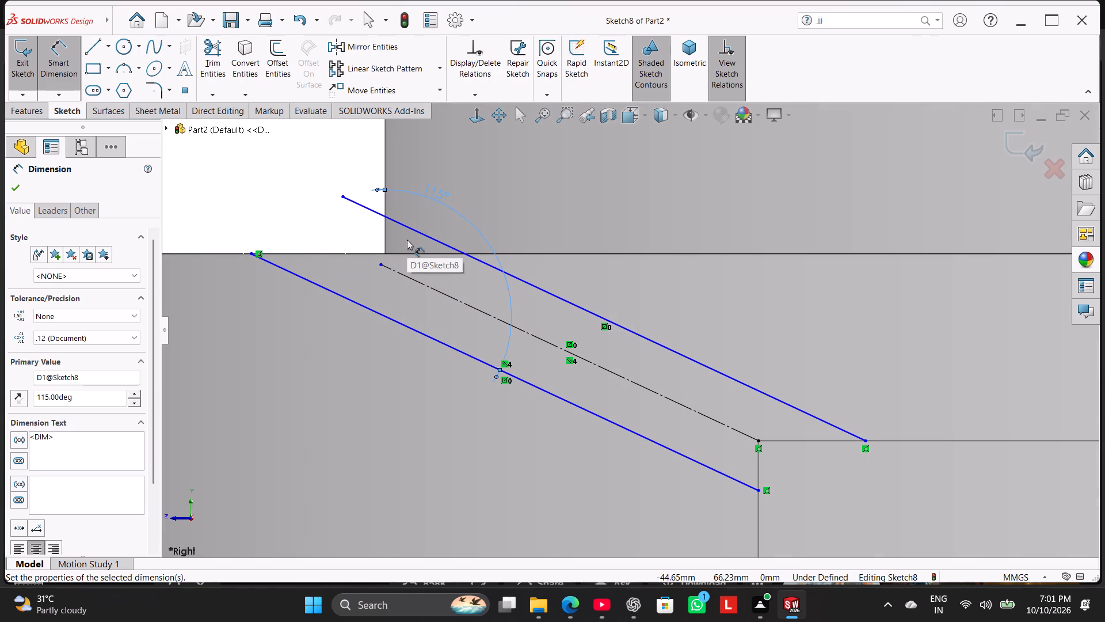
{"action": "right_click", "coordinate": [295, 174]}
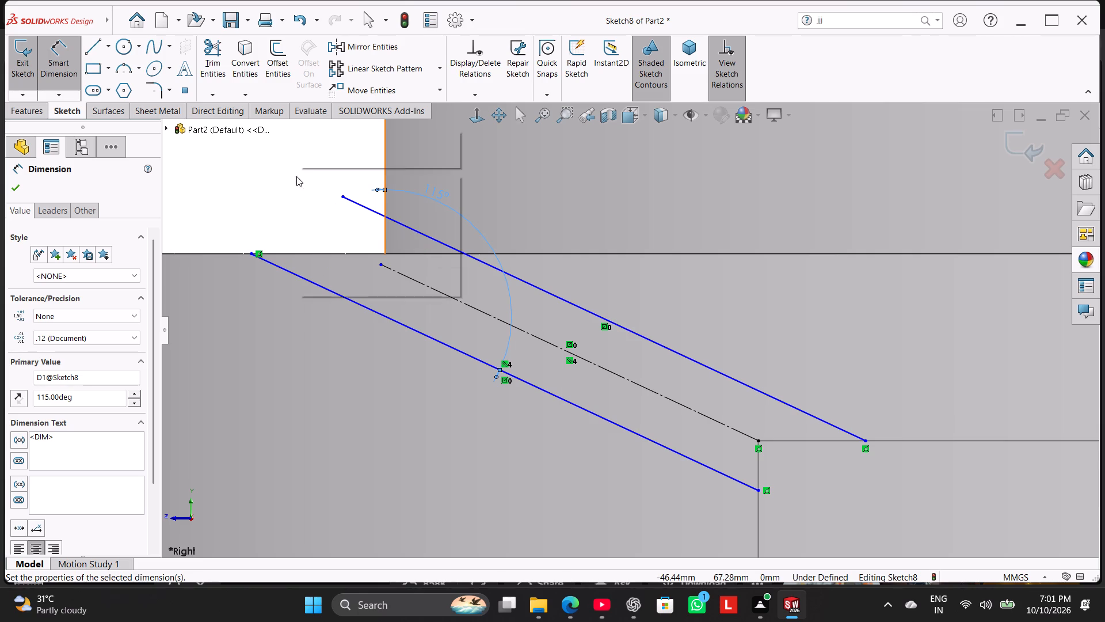
{"action": "left_click", "coordinate": [329, 205]}
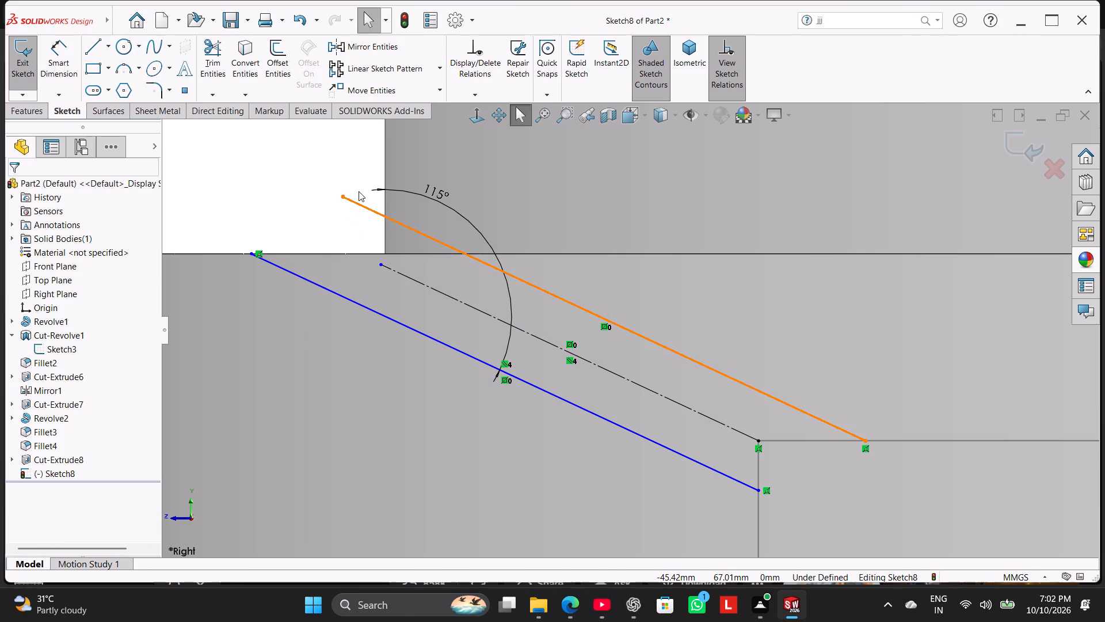
Convert the lowest ring groove's vertical wall edge into a sketch line.
{"action": "scroll", "coordinate": [372, 188], "scroll_direction": "up", "scroll_amount": 2}
{"action": "left_click", "coordinate": [246, 62]}
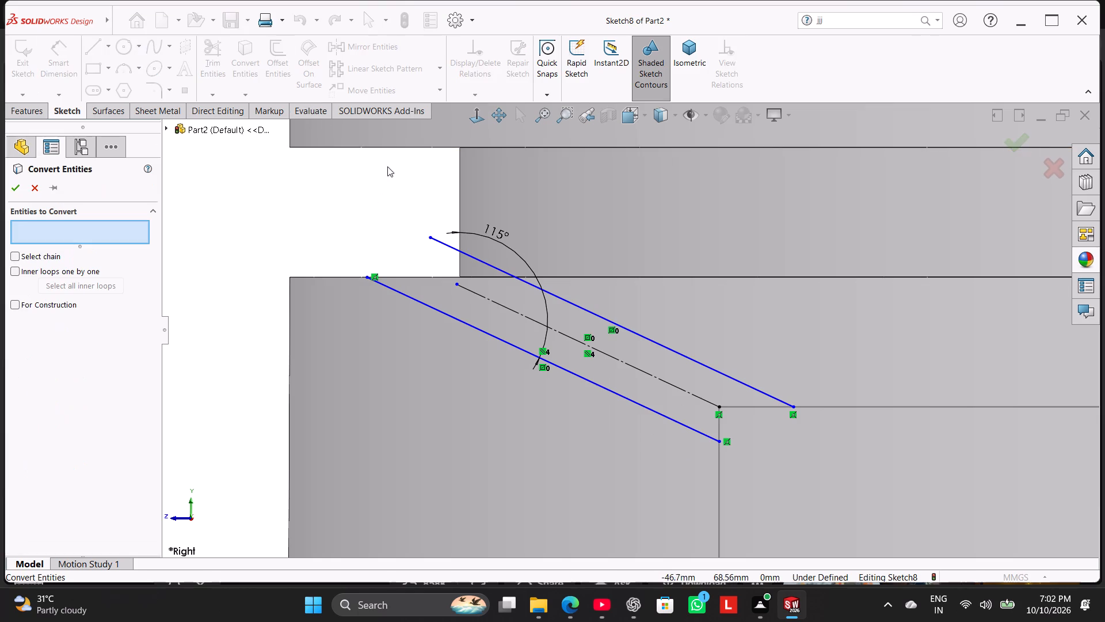
{"action": "left_click", "coordinate": [458, 189]}
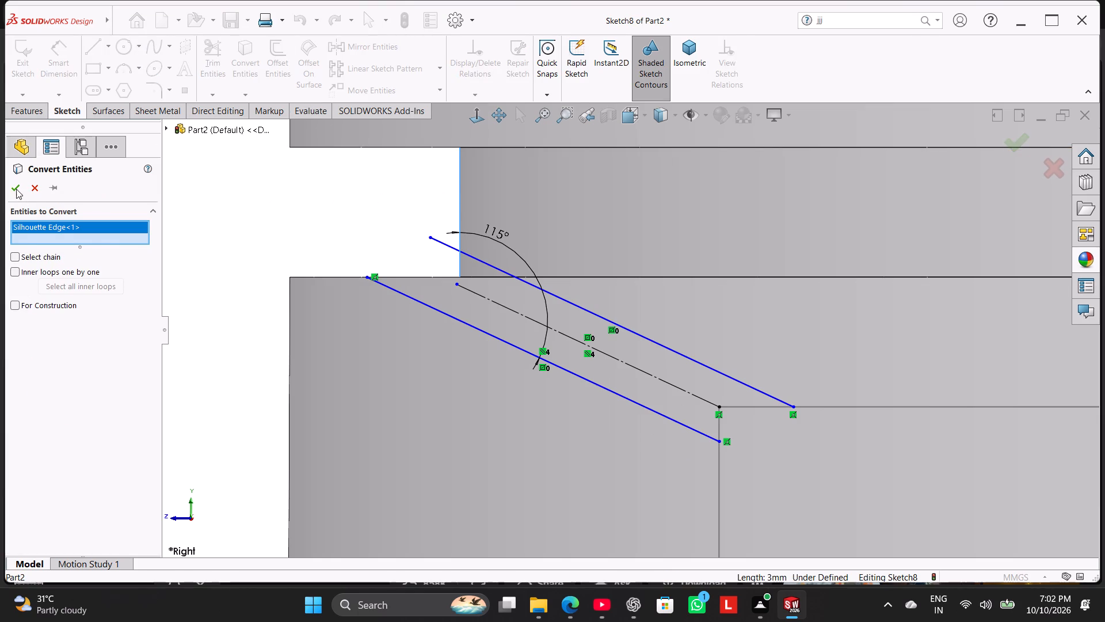
{"action": "left_click", "coordinate": [16, 189]}
{"action": "left_click", "coordinate": [281, 258]}
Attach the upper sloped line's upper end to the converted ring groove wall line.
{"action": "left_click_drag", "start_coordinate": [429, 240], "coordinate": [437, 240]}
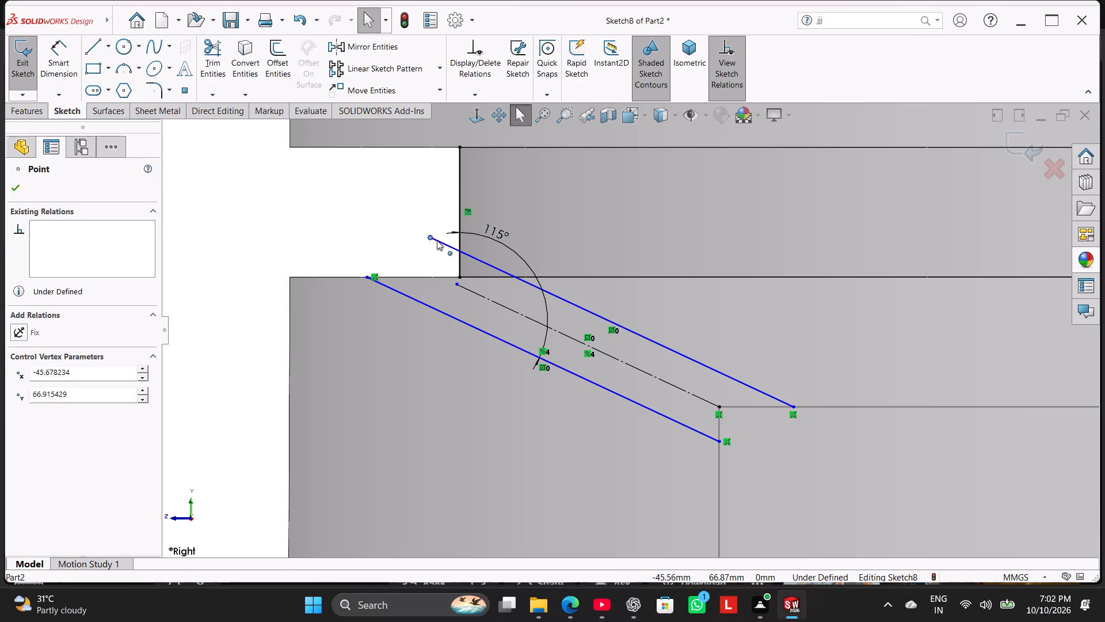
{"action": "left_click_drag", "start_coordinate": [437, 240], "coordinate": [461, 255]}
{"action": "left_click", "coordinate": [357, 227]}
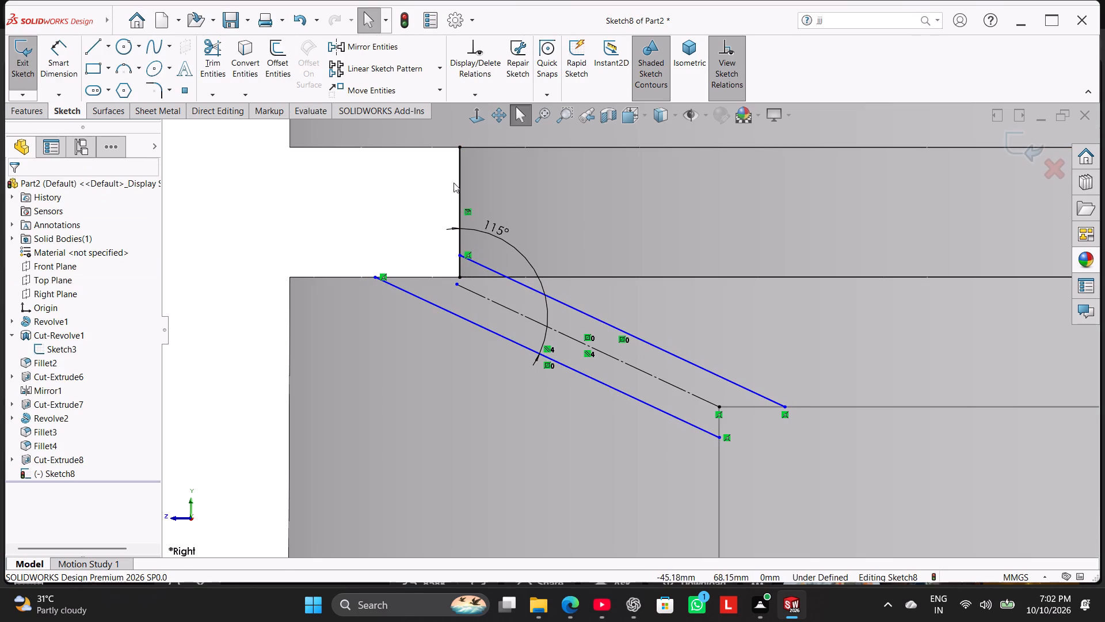
Turn the converted ring groove wall line into construction geometry.
{"action": "right_click", "coordinate": [462, 178]}
{"action": "left_click", "coordinate": [491, 165]}
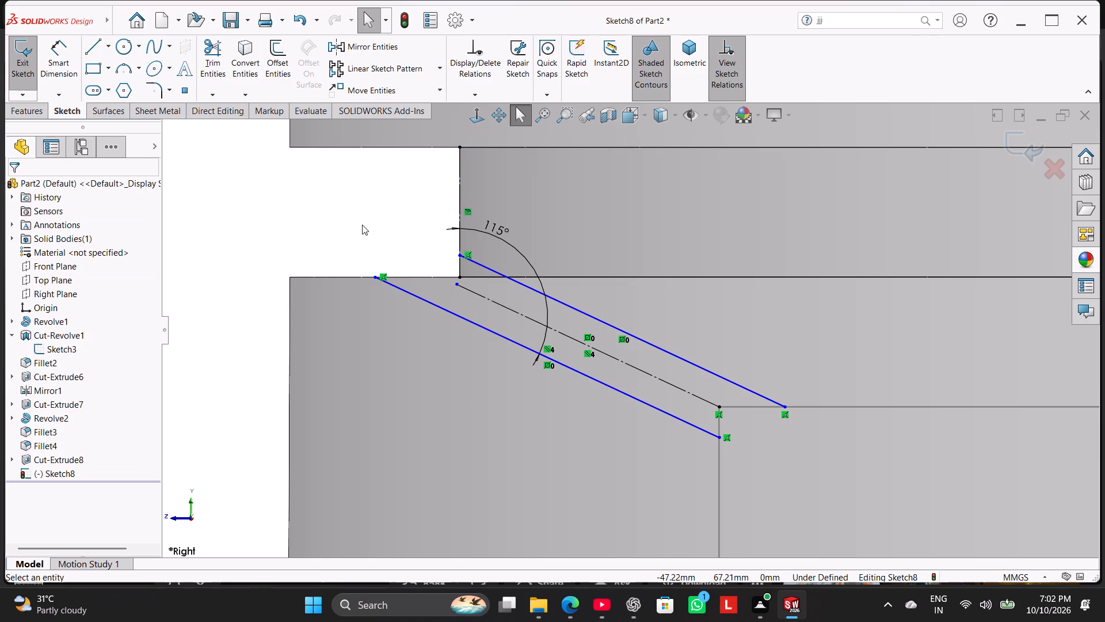
{"action": "left_click", "coordinate": [362, 225]}
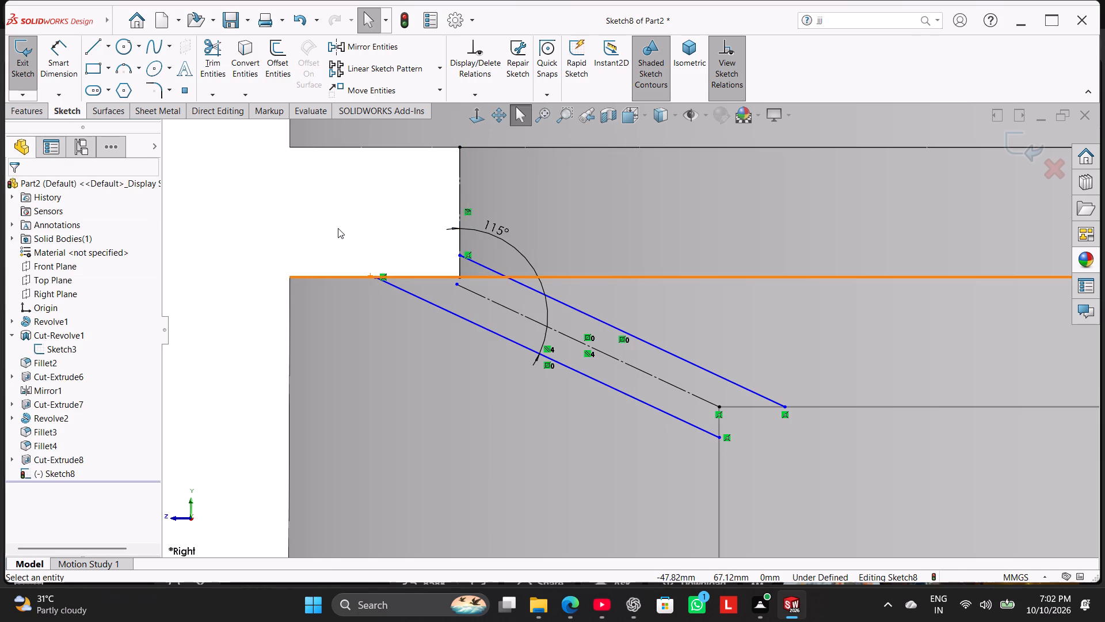
{"action": "left_click", "coordinate": [338, 228]}
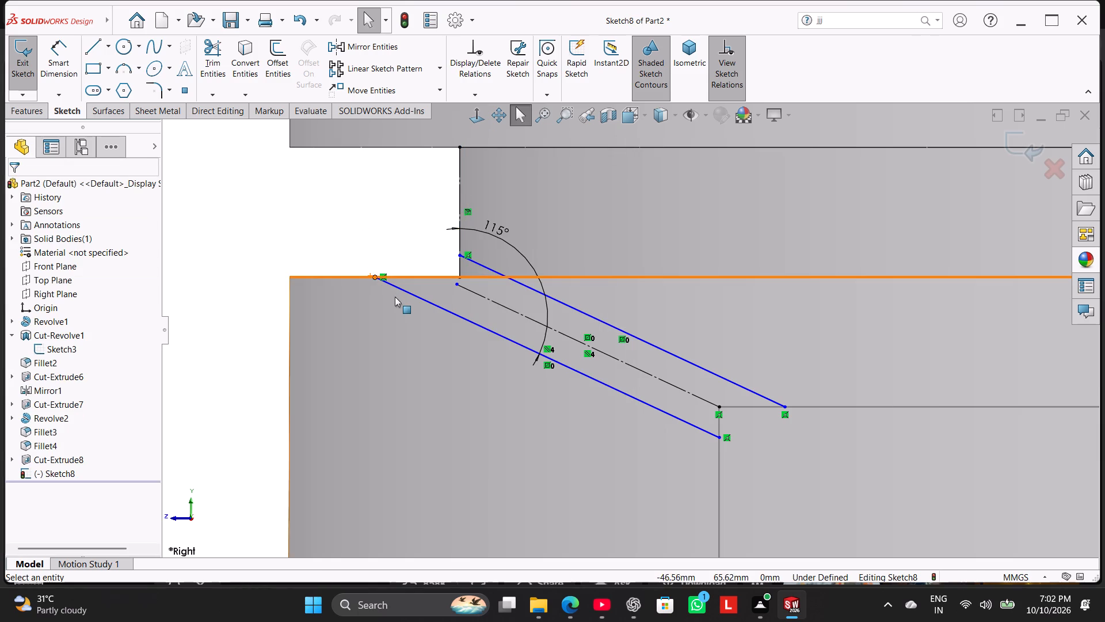
Move the sloped construction line's upper end along its direction until it sits directly below the ring groove corner.
{"action": "scroll", "coordinate": [398, 302], "scroll_direction": "down", "scroll_amount": 3}
{"action": "left_click_drag", "start_coordinate": [542, 274], "coordinate": [549, 241]}
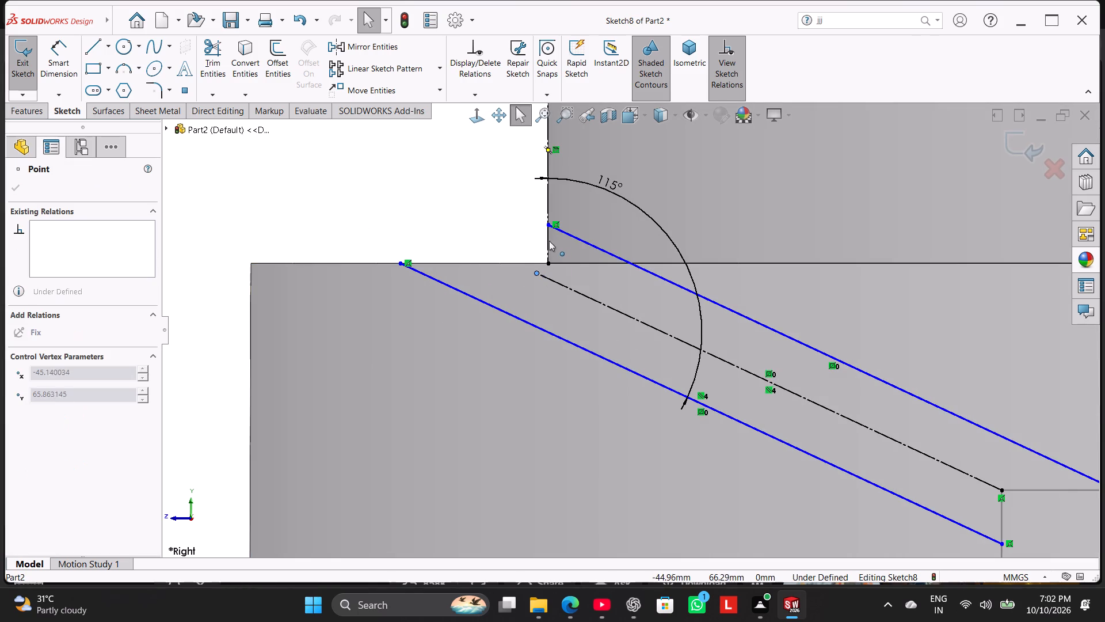
{"action": "left_click_drag", "start_coordinate": [549, 241], "coordinate": [529, 226]}
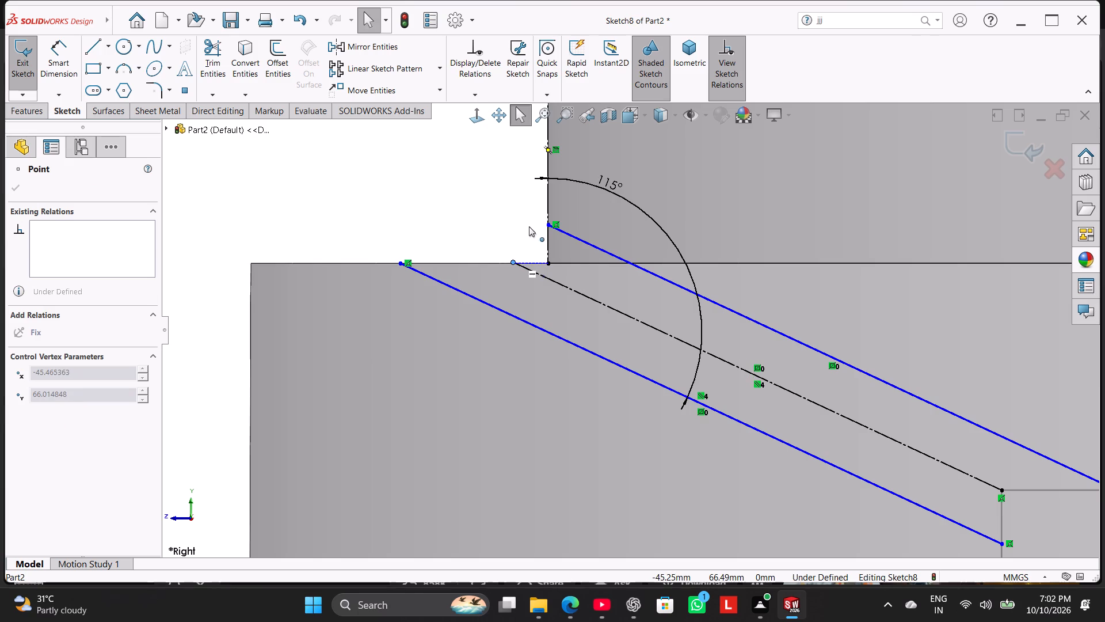
{"action": "left_click_drag", "start_coordinate": [529, 226], "coordinate": [564, 268]}
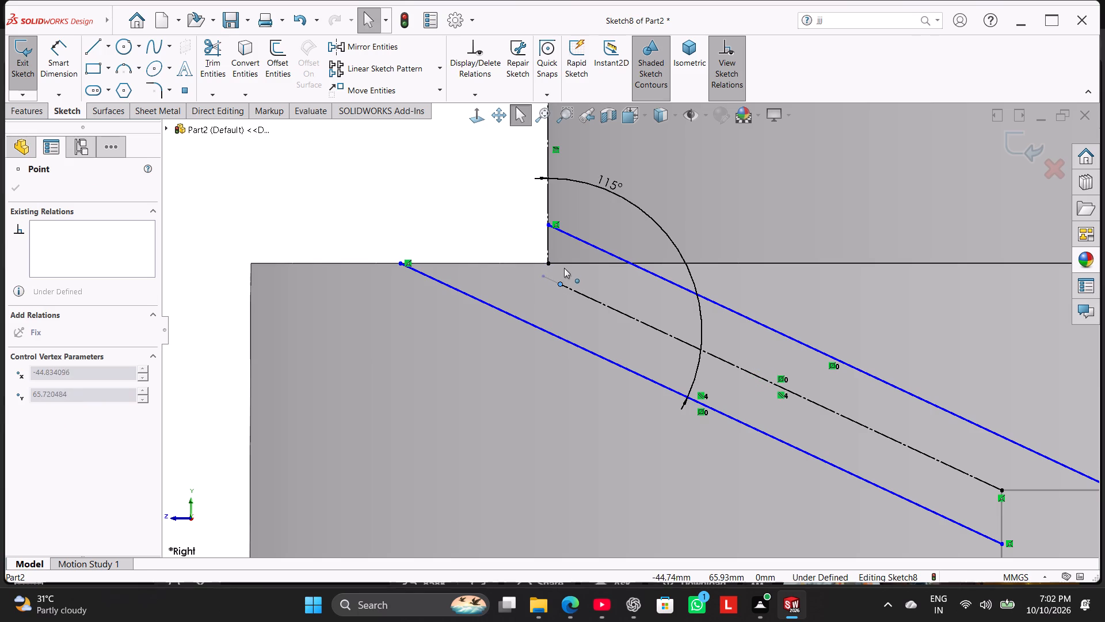
{"action": "left_click_drag", "start_coordinate": [564, 268], "coordinate": [553, 270]}
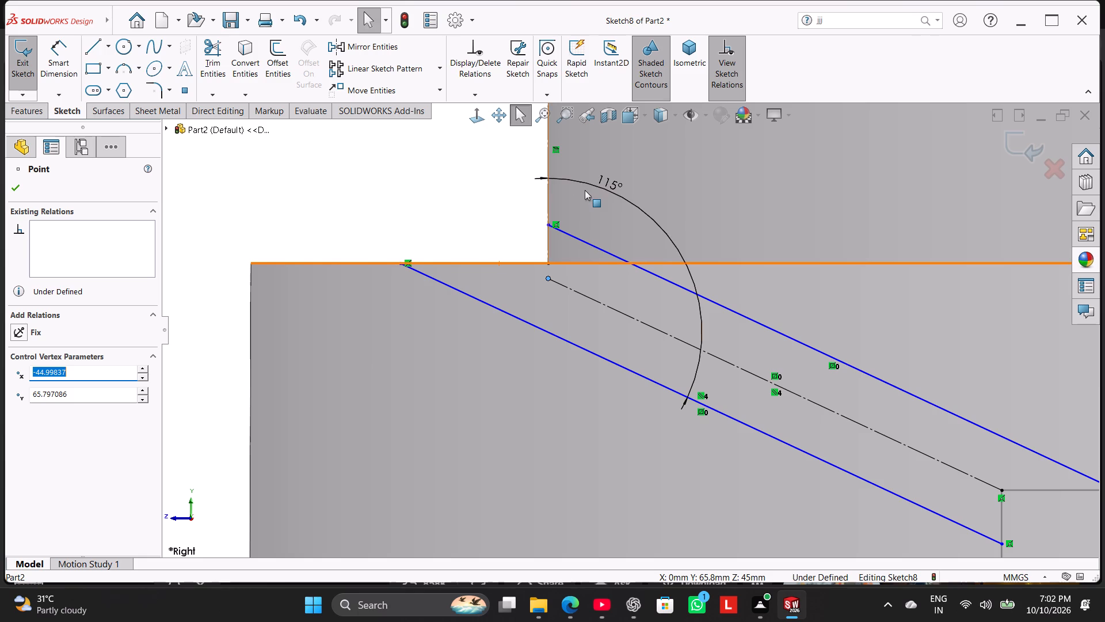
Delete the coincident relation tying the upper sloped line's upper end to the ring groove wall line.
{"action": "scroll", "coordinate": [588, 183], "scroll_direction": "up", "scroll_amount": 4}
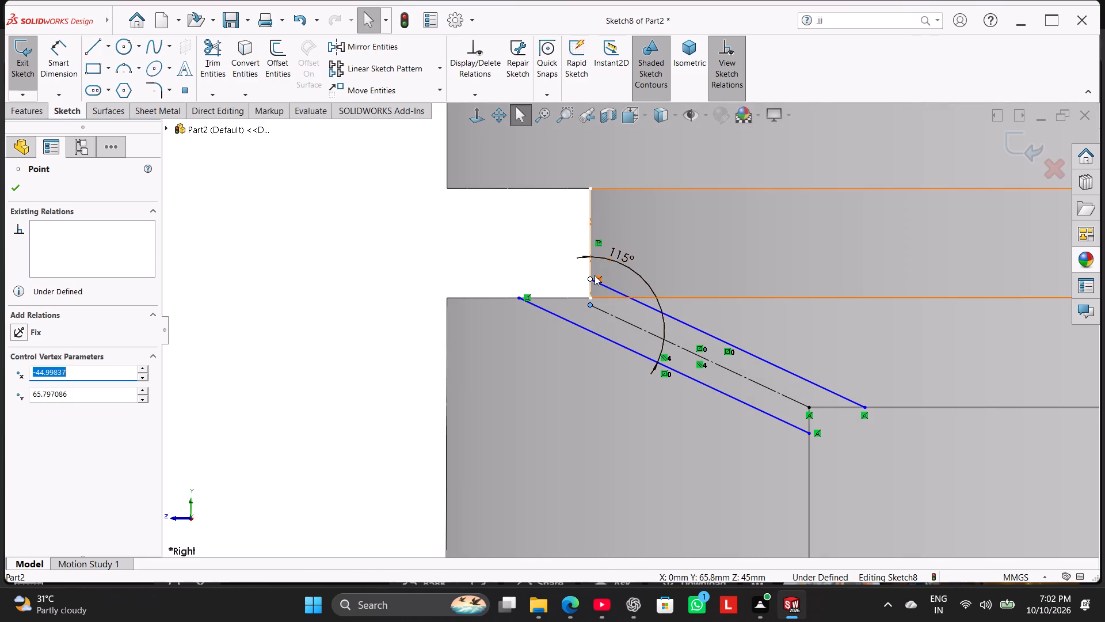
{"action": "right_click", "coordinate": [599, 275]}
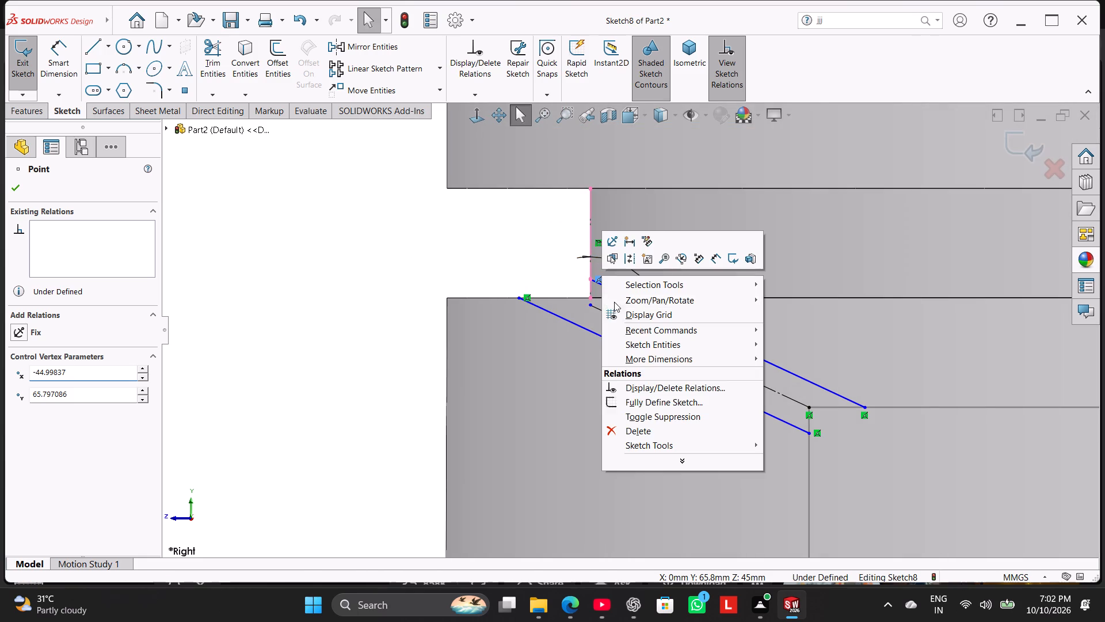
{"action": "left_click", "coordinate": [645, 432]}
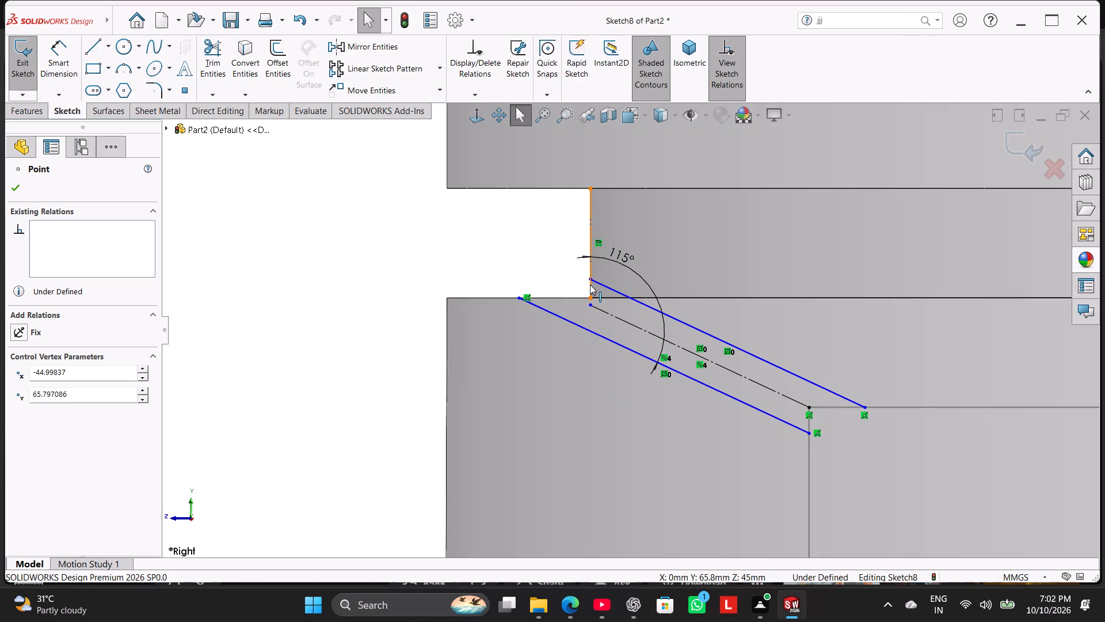
Extend the upper sloped line's upper end outward through the ring groove, past the piston's outer wall.
{"action": "left_click_drag", "start_coordinate": [590, 280], "coordinate": [502, 236]}
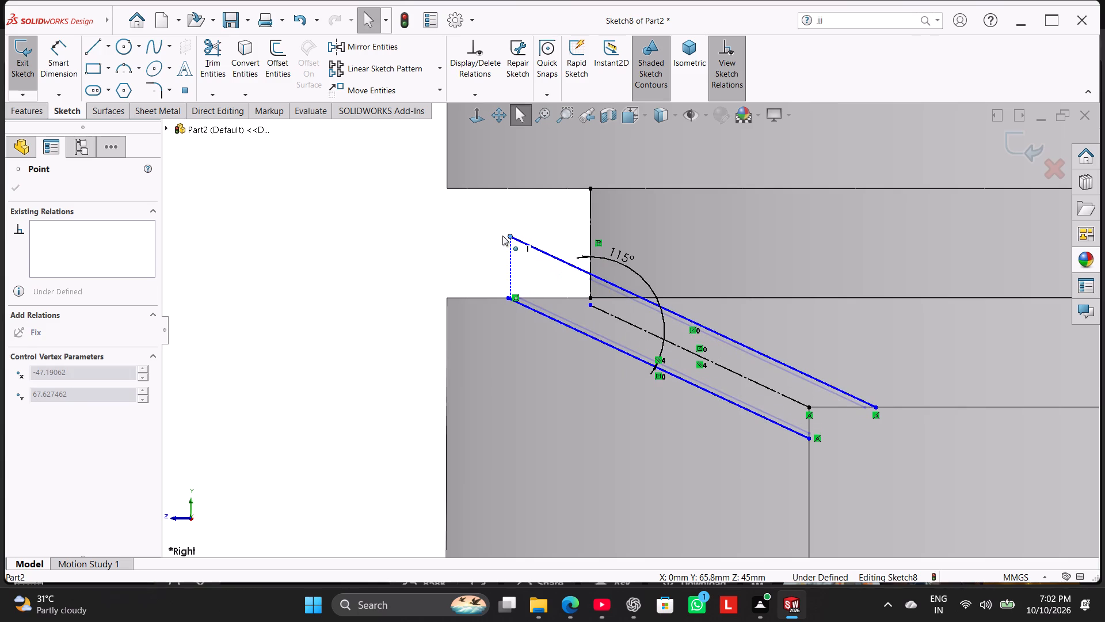
{"action": "left_click_drag", "start_coordinate": [502, 236], "coordinate": [480, 221]}
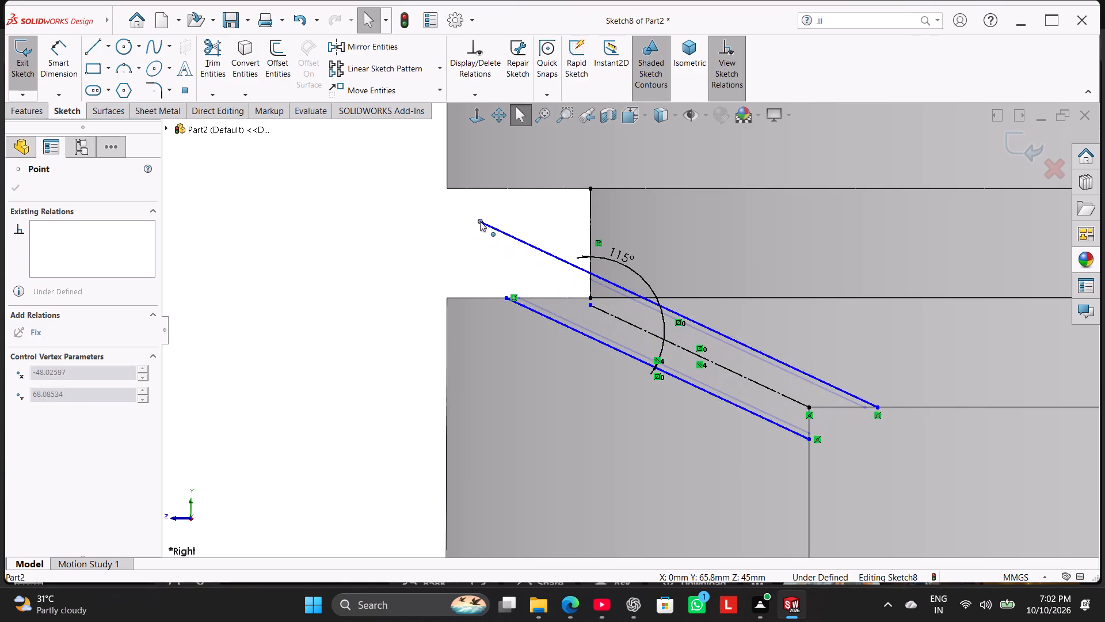
{"action": "left_click_drag", "start_coordinate": [480, 221], "coordinate": [414, 177]}
{"action": "left_click", "coordinate": [395, 238]}
Dimension the perpendicular distance between the upper and lower sloped lines as 2 mm.
{"action": "left_click", "coordinate": [59, 53]}
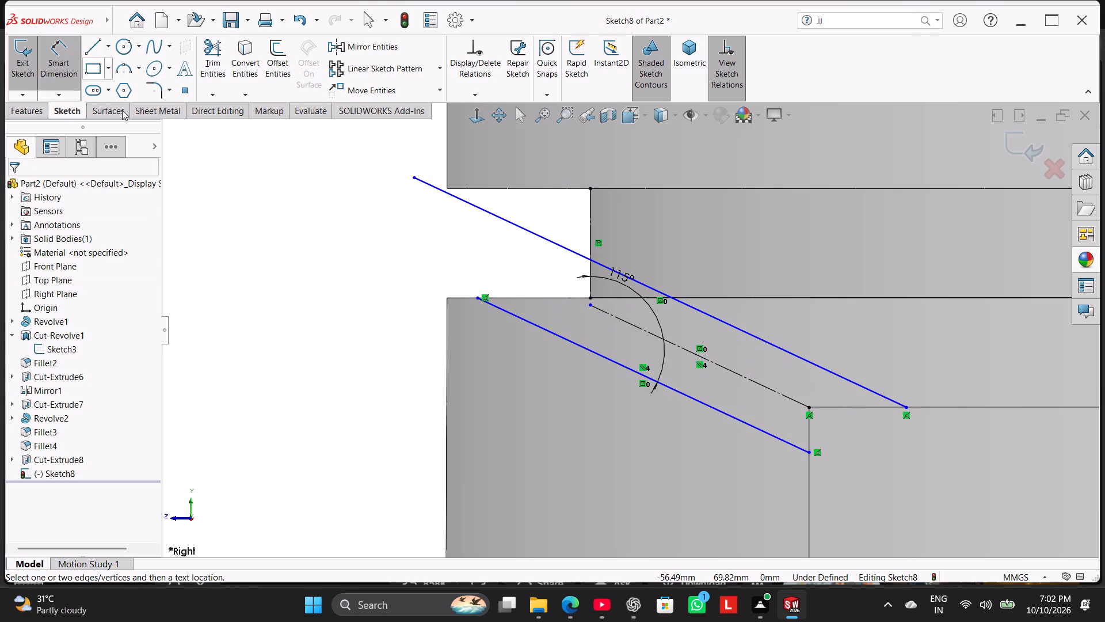
{"action": "left_click", "coordinate": [525, 315]}
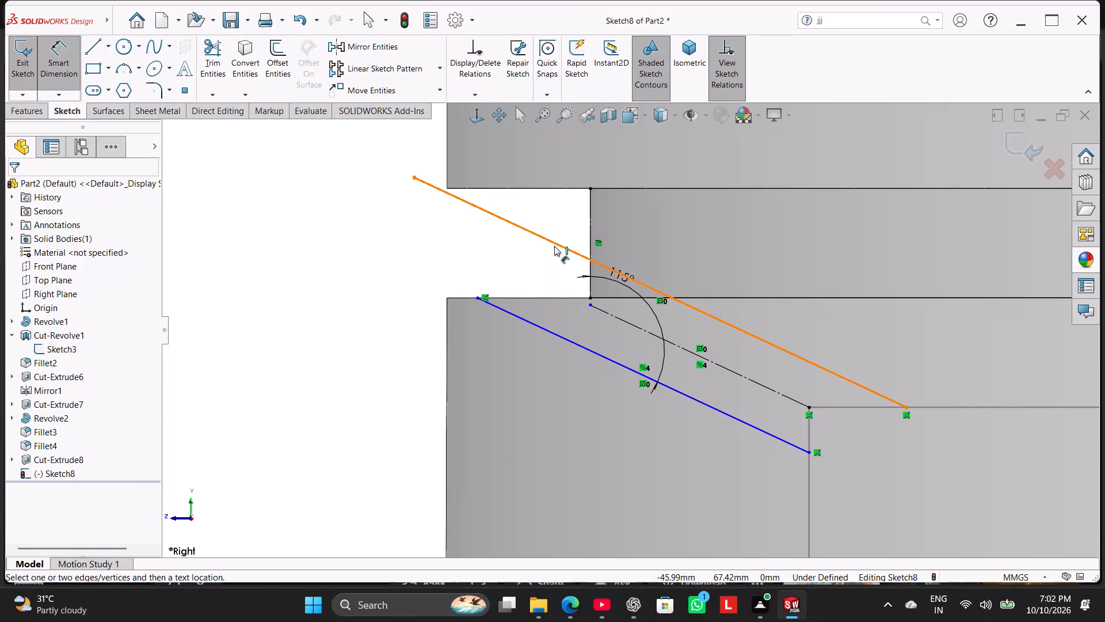
{"action": "left_click", "coordinate": [554, 246]}
{"action": "left_click", "coordinate": [510, 312]}
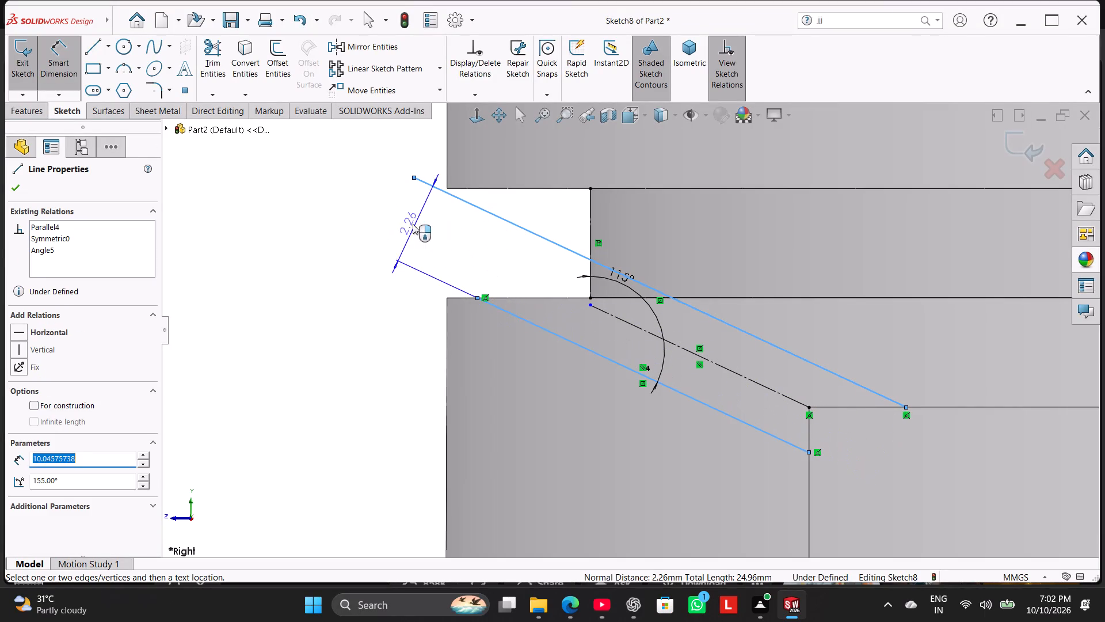
{"action": "left_click", "coordinate": [399, 211]}
{"action": "key", "text": "2"}
{"action": "key", "text": "Return"}
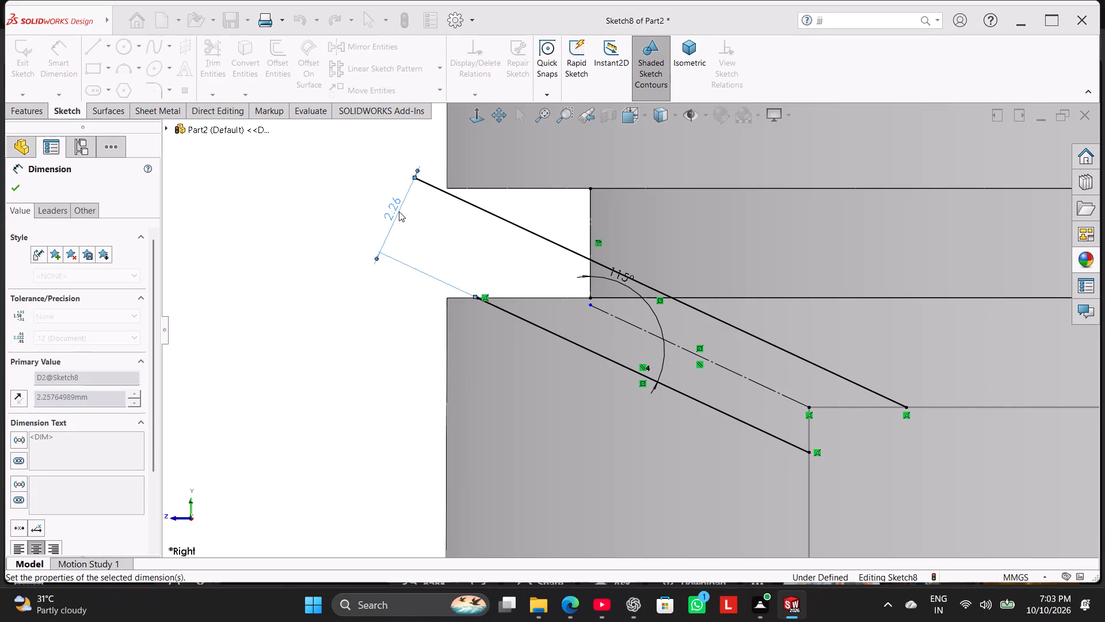
{"action": "right_click", "coordinate": [310, 304]}
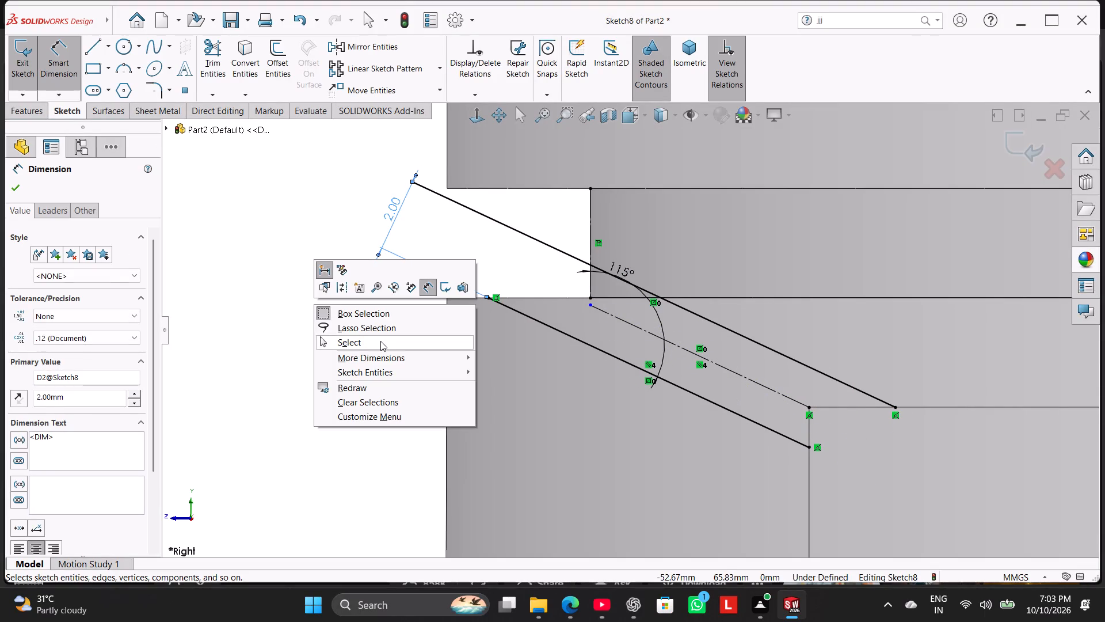
{"action": "left_click", "coordinate": [380, 341]}
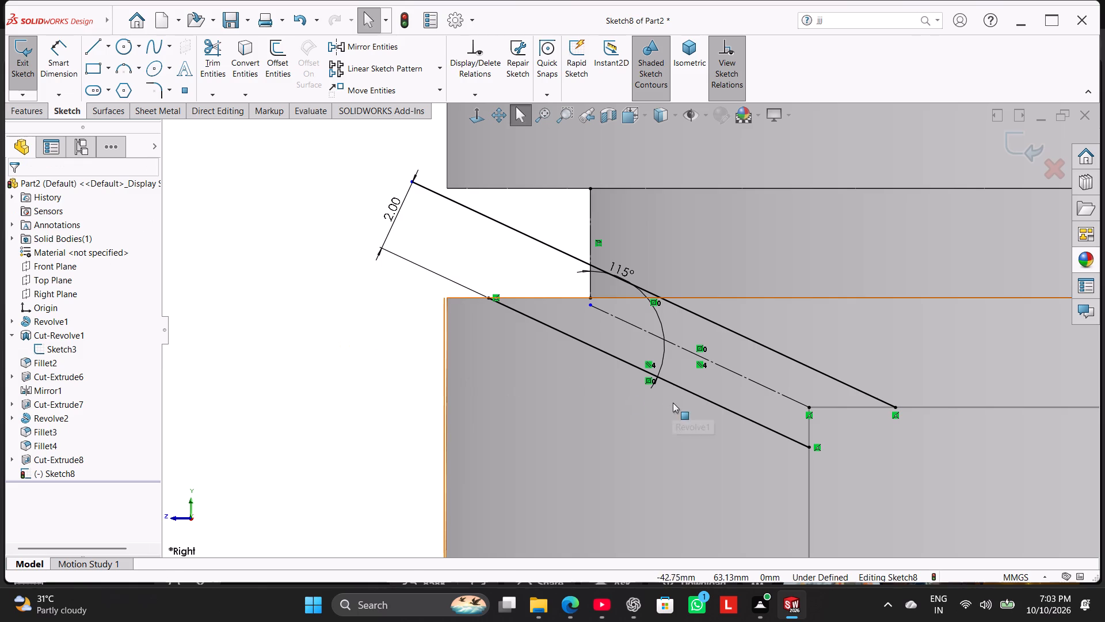
Delete the coincident relation tying the sloped construction line's lower end to the inner cavity corner.
{"action": "right_click", "coordinate": [807, 416]}
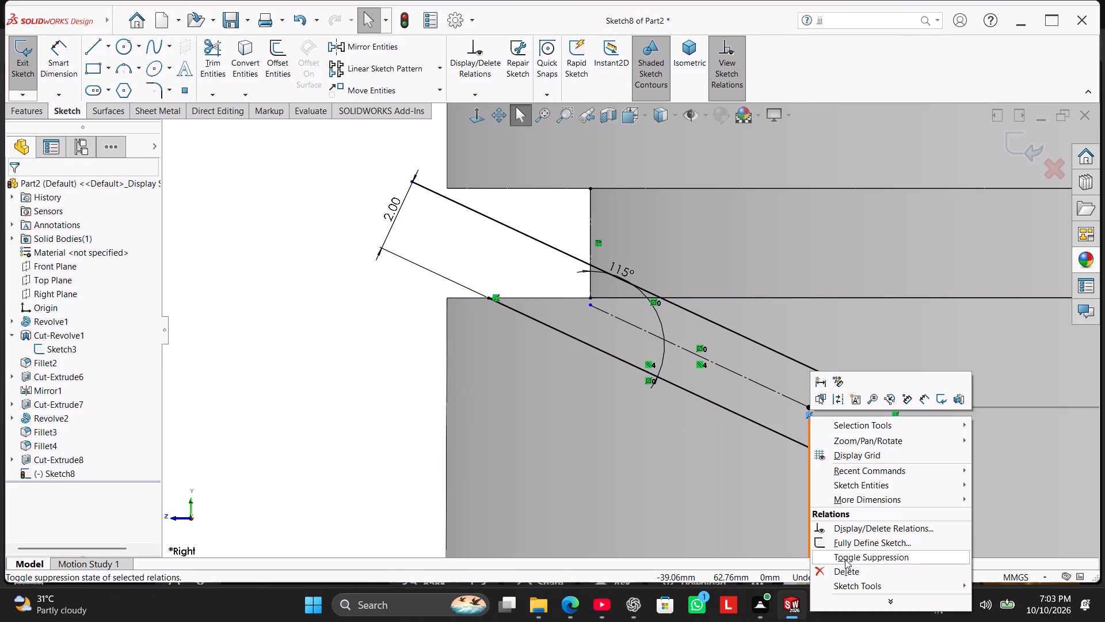
{"action": "left_click", "coordinate": [845, 567]}
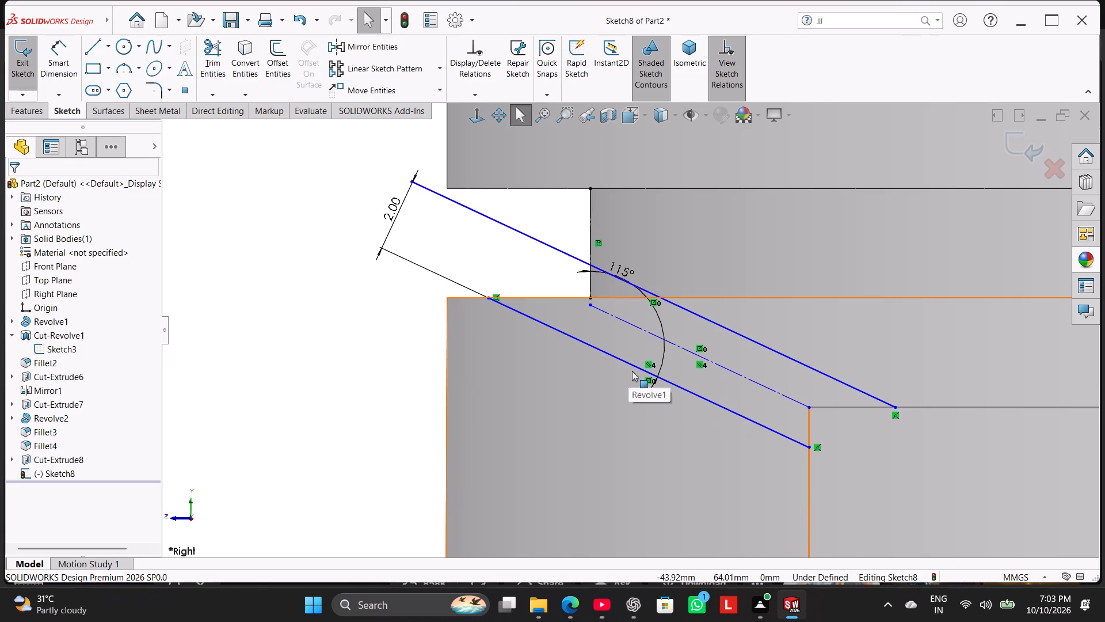
Shift the sloped construction line upward and make its upper end coincident with the ring groove's lower inner corner.
{"action": "left_click_drag", "start_coordinate": [807, 405], "coordinate": [809, 400]}
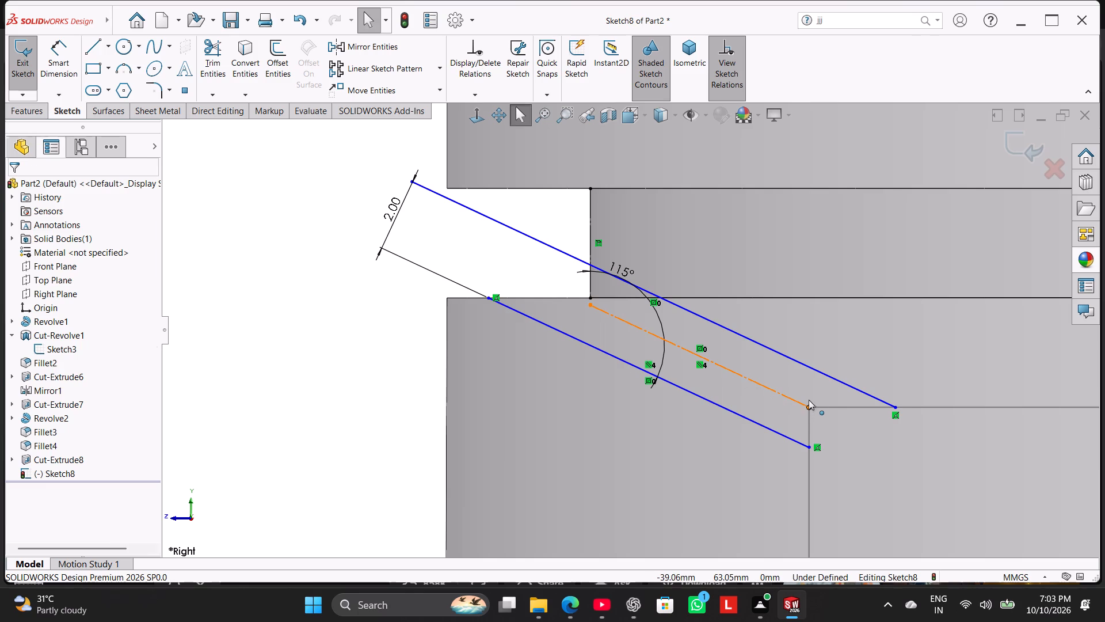
{"action": "left_click_drag", "start_coordinate": [809, 400], "coordinate": [810, 391]}
{"action": "scroll", "coordinate": [566, 314], "scroll_direction": "down", "scroll_amount": 1}
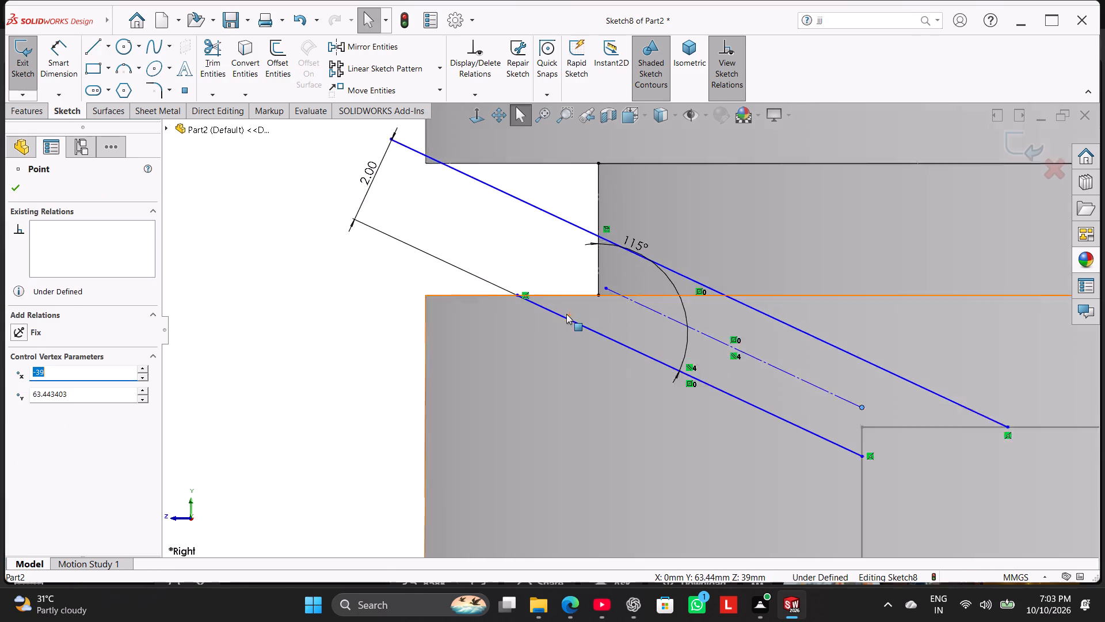
{"action": "scroll", "coordinate": [566, 314], "scroll_direction": "down", "scroll_amount": 3}
{"action": "left_click", "coordinate": [646, 275], "text": "ctrl"}
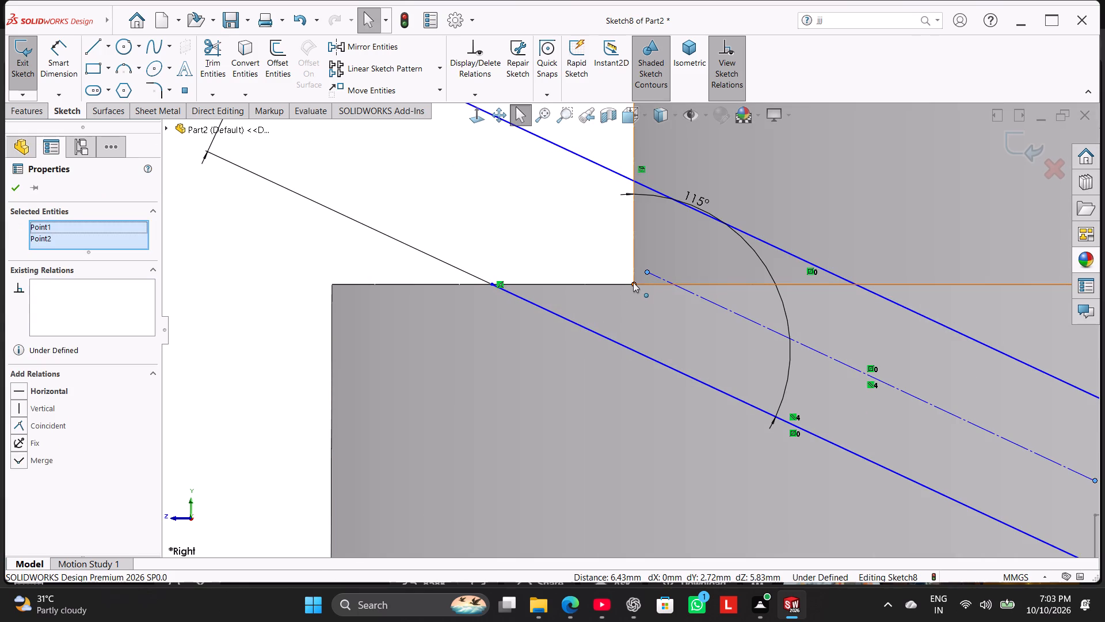
{"action": "left_click", "coordinate": [633, 282], "text": "ctrl"}
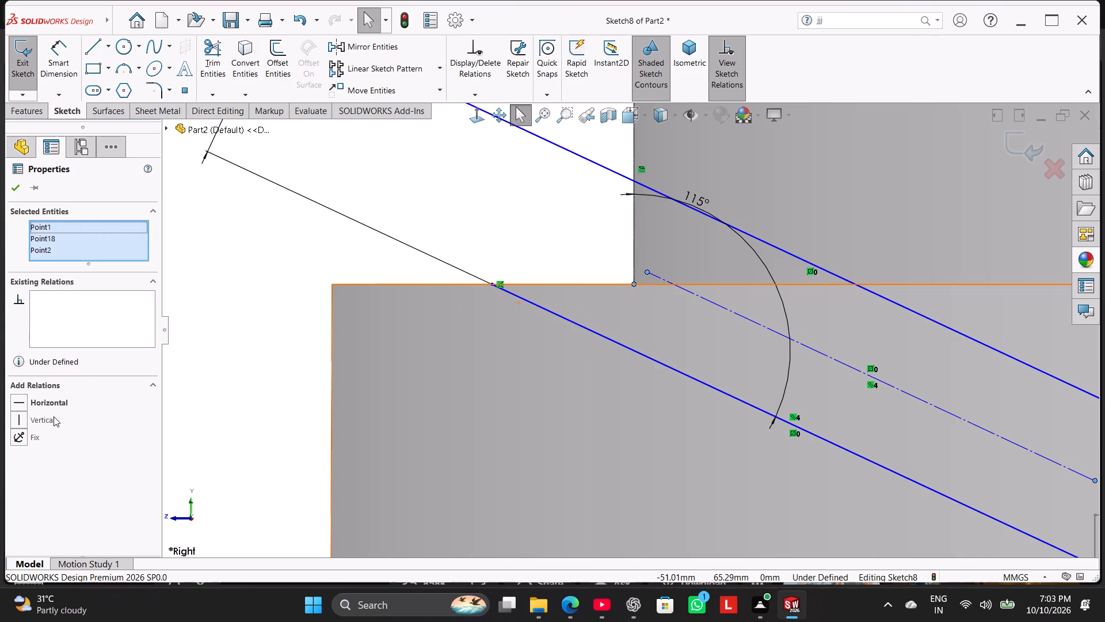
{"action": "left_click", "coordinate": [441, 179]}
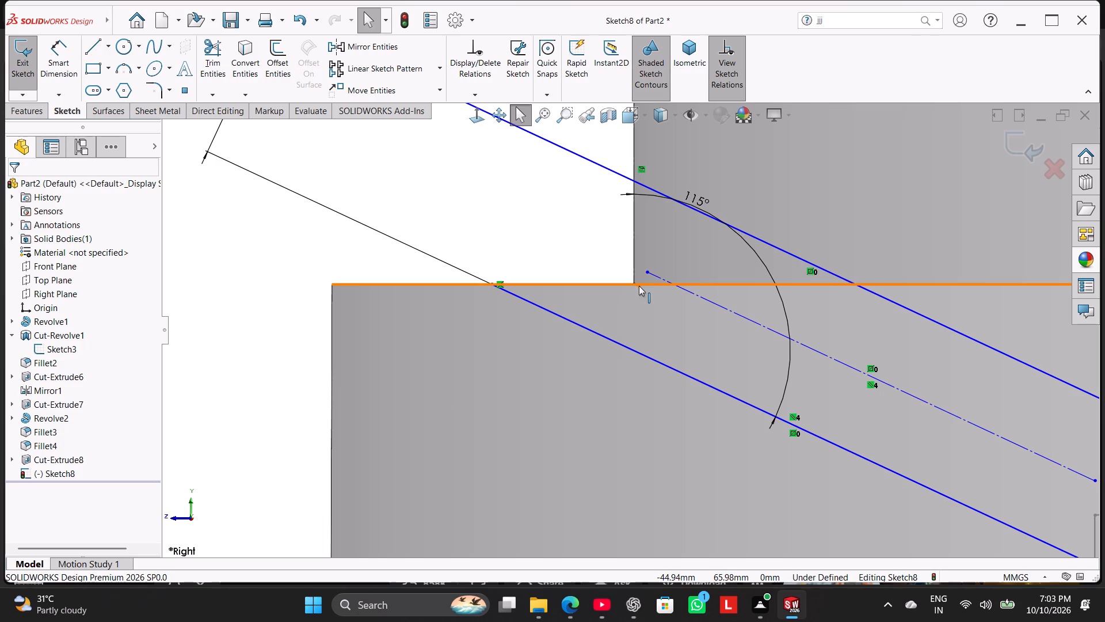
{"action": "scroll", "coordinate": [612, 256], "scroll_direction": "down", "scroll_amount": 5}
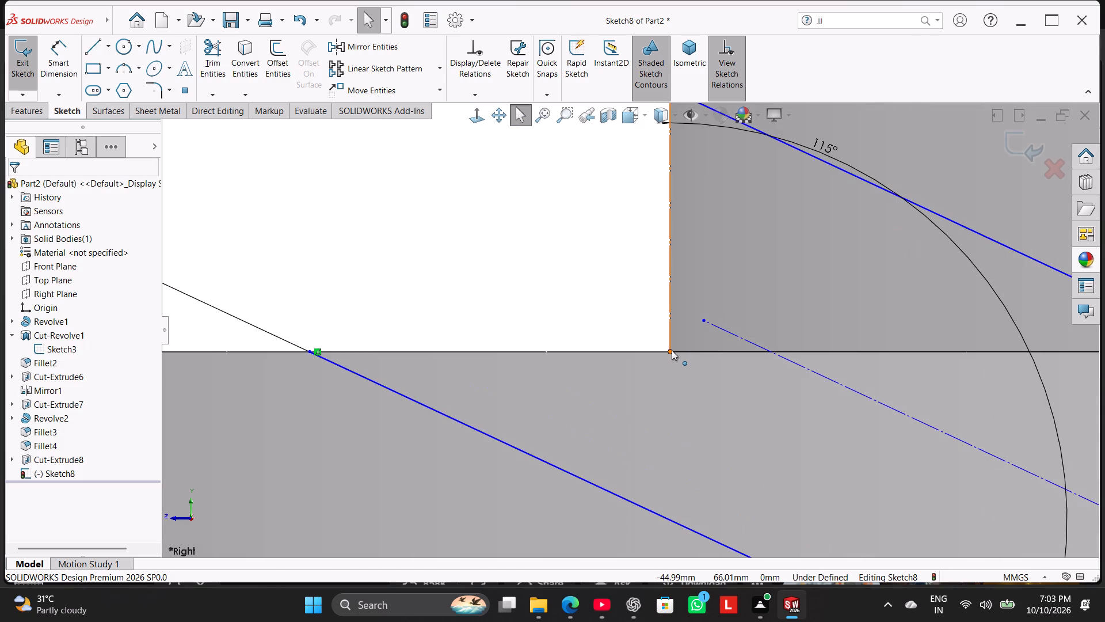
{"action": "left_click", "coordinate": [670, 351], "text": "ctrl"}
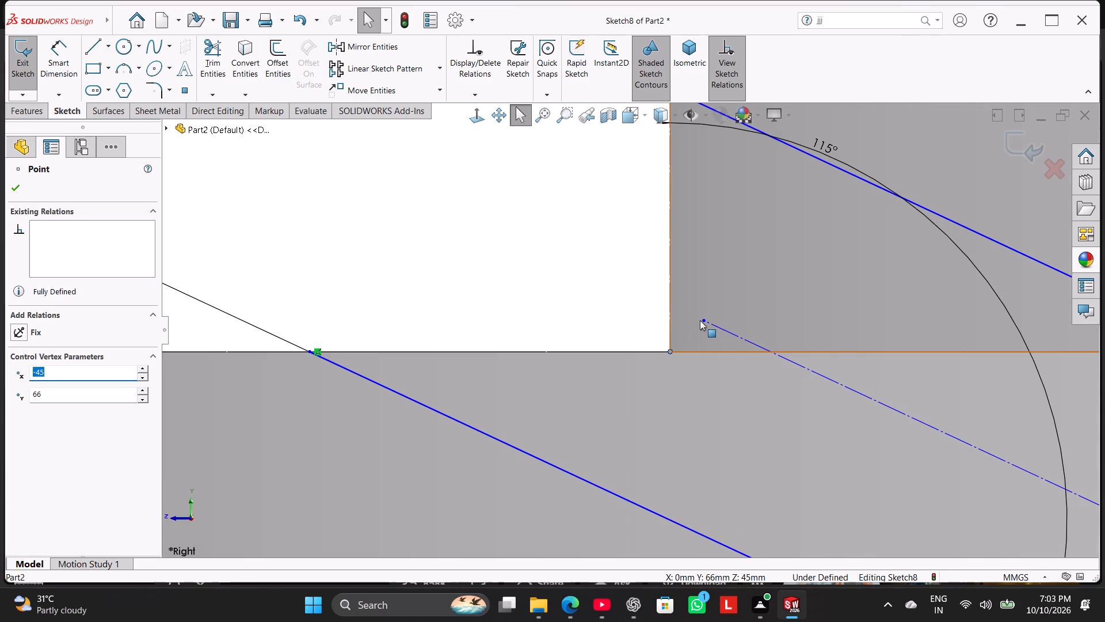
{"action": "left_click", "coordinate": [702, 320], "text": "ctrl"}
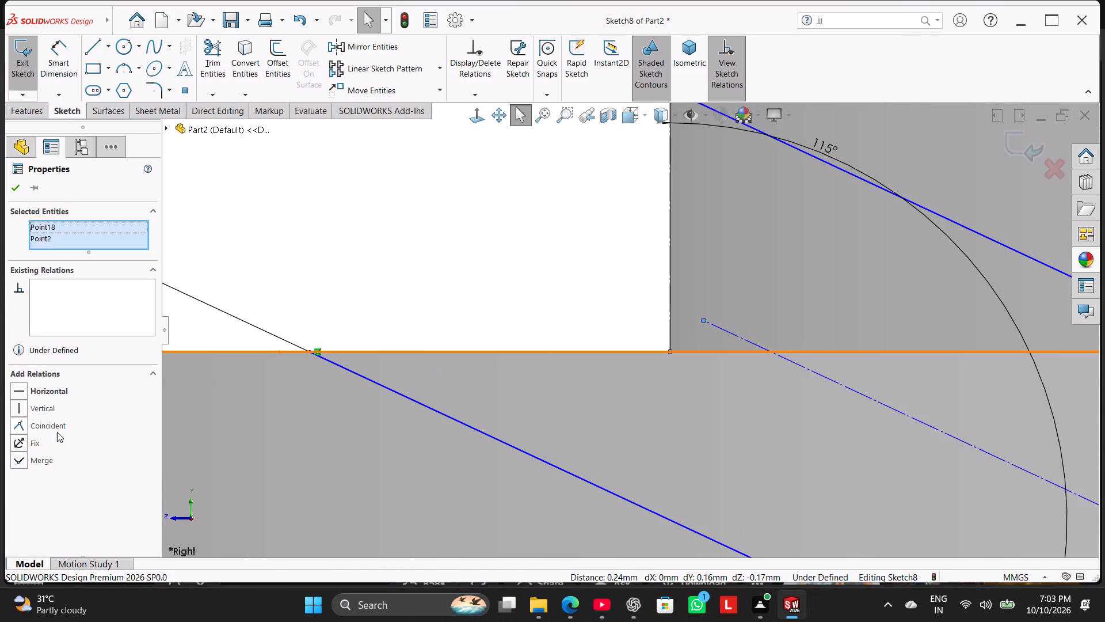
{"action": "left_click", "coordinate": [40, 426]}
{"action": "left_click", "coordinate": [313, 282]}
Extend the sloped construction line's lower end onto the top edge of the inner cavity.
{"action": "scroll", "coordinate": [635, 382], "scroll_direction": "up", "scroll_amount": 5}
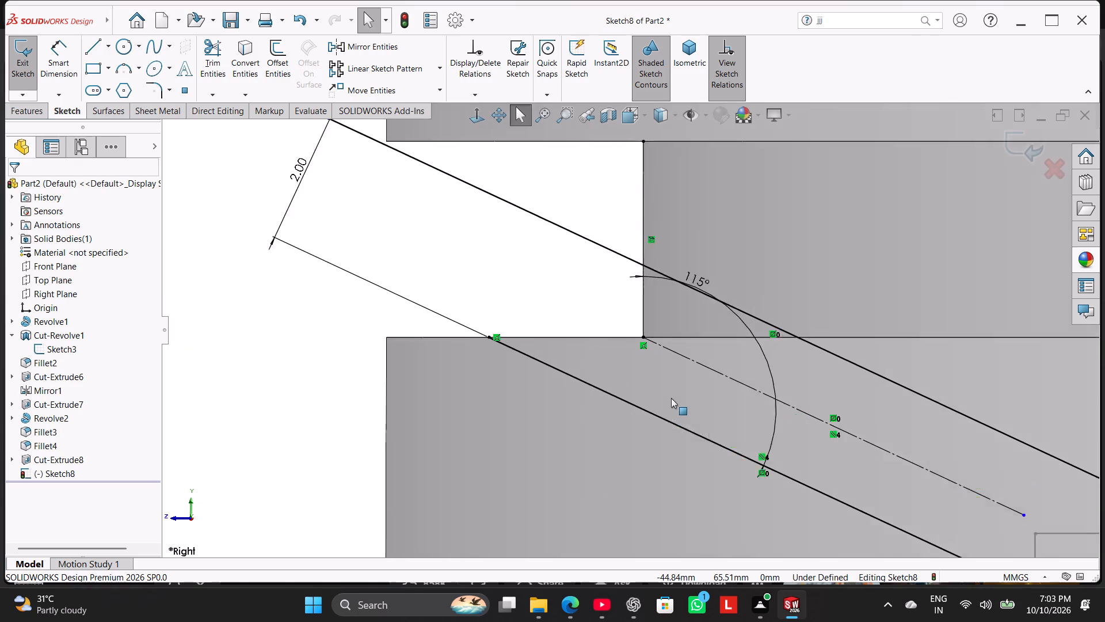
{"action": "scroll", "coordinate": [671, 398], "scroll_direction": "up", "scroll_amount": 3}
{"action": "scroll", "coordinate": [891, 447], "scroll_direction": "down", "scroll_amount": 2}
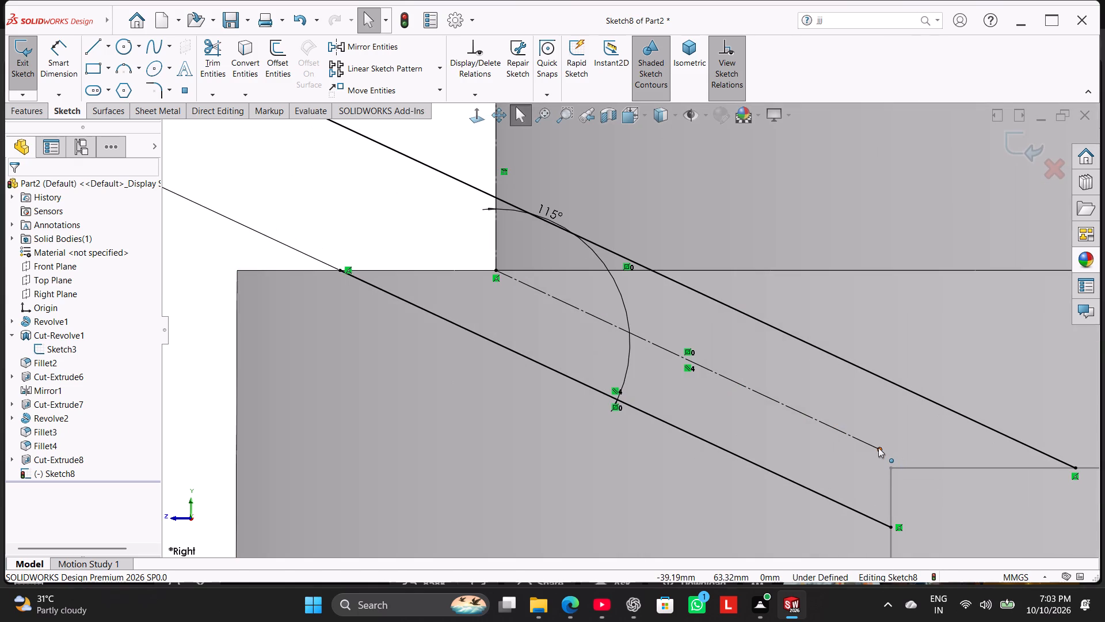
{"action": "left_click_drag", "start_coordinate": [878, 447], "coordinate": [909, 466]}
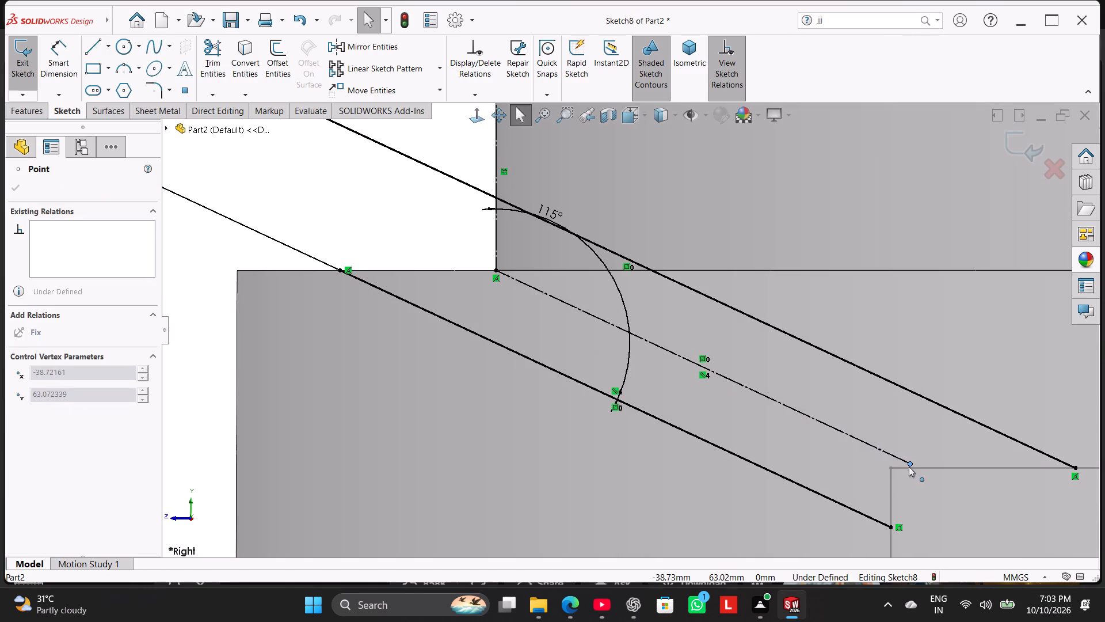
{"action": "left_click_drag", "start_coordinate": [909, 466], "coordinate": [913, 469]}
{"action": "scroll", "coordinate": [713, 421], "scroll_direction": "up", "scroll_amount": 2}
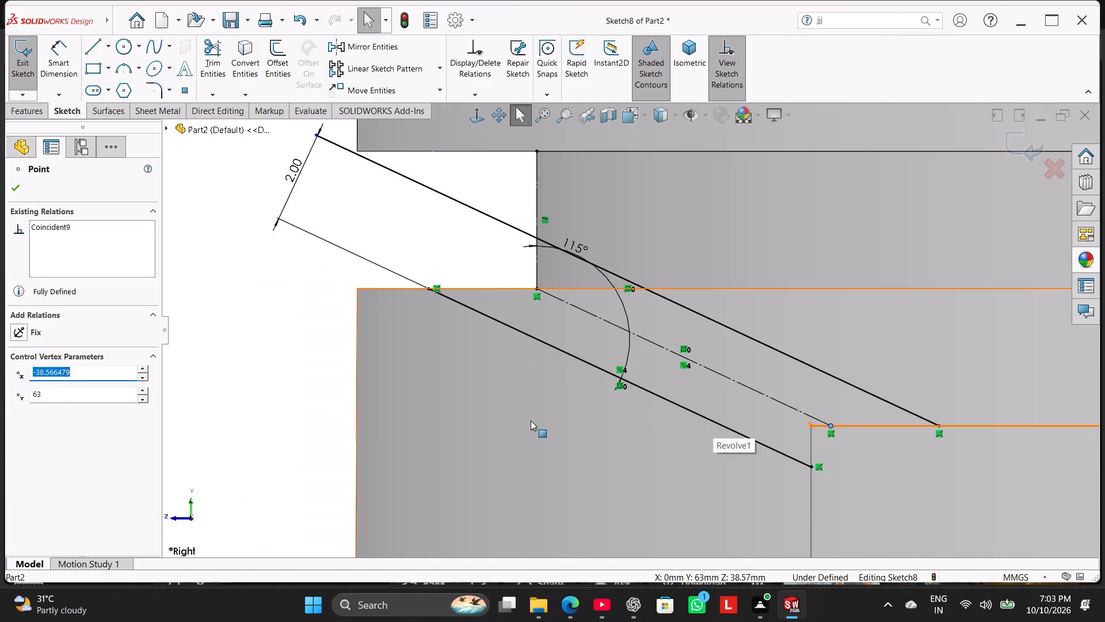
{"action": "scroll", "coordinate": [534, 422], "scroll_direction": "up", "scroll_amount": 2}
{"action": "left_click", "coordinate": [372, 377]}
Shorten the upper sloped line by moving its upper end back to the ring groove's inner wall.
{"action": "scroll", "coordinate": [528, 322], "scroll_direction": "down", "scroll_amount": 2}
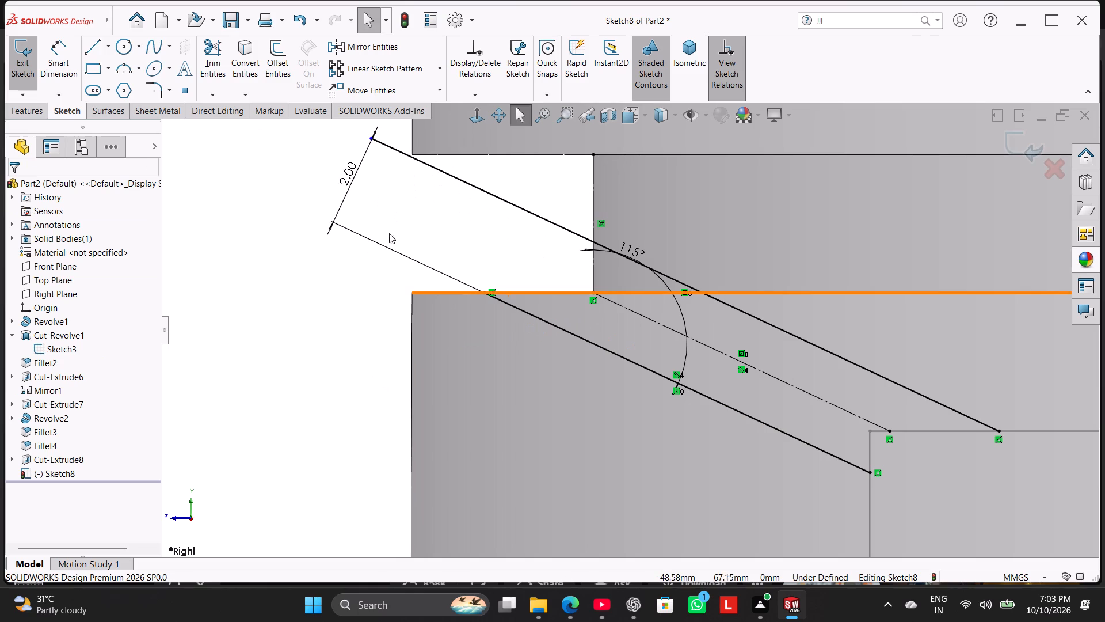
{"action": "left_click_drag", "start_coordinate": [369, 141], "coordinate": [383, 151]}
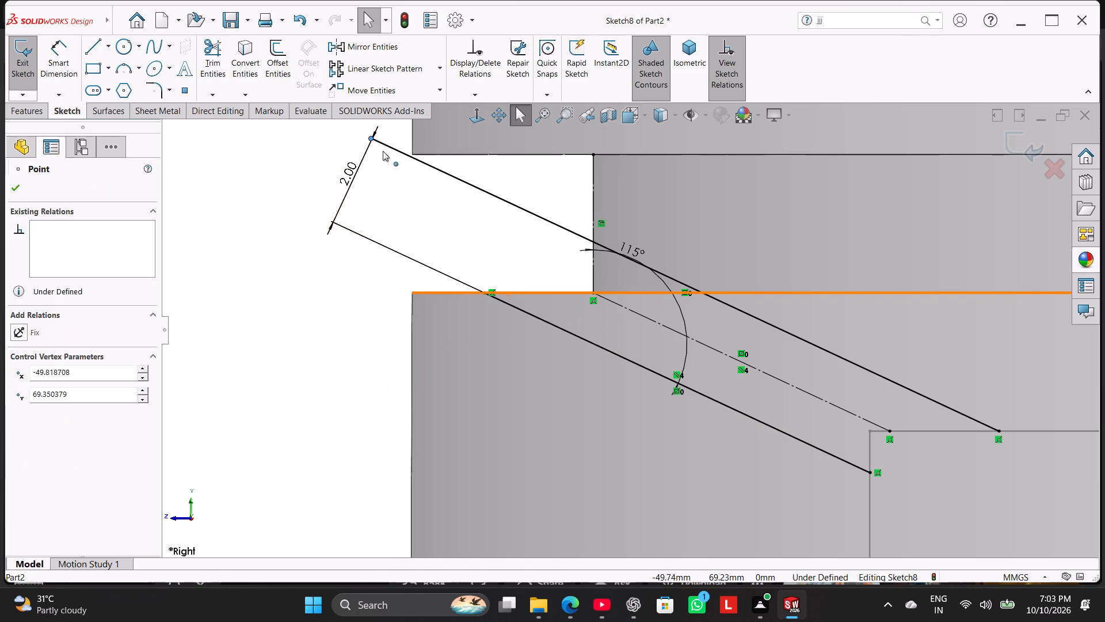
{"action": "left_click_drag", "start_coordinate": [383, 151], "coordinate": [578, 282]}
{"action": "left_click", "coordinate": [532, 248]}
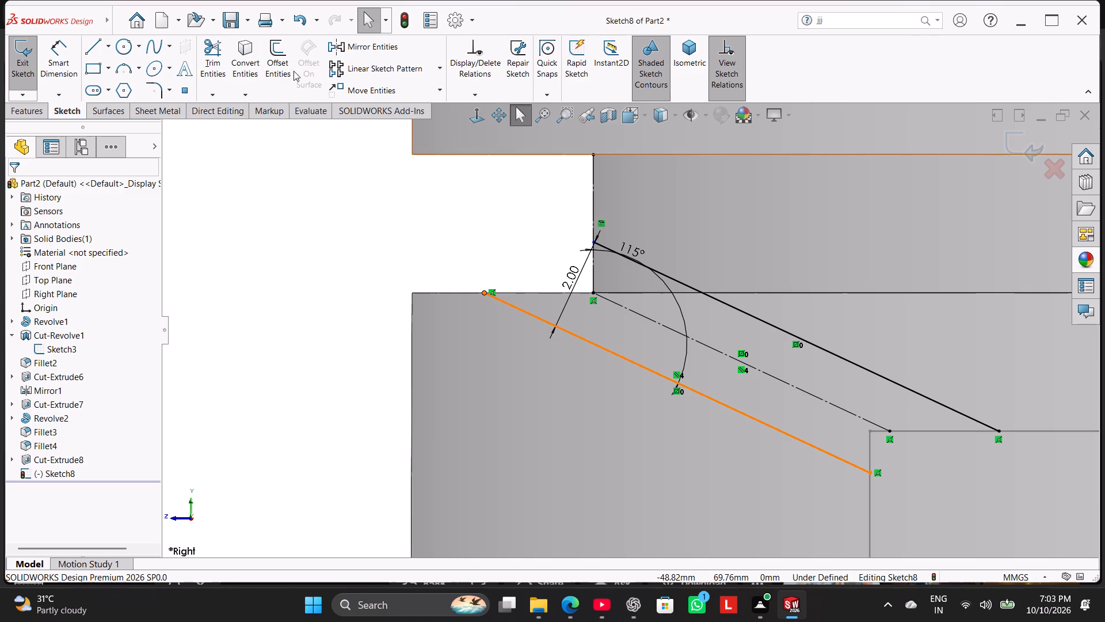
Convert the ring groove's lower edge into a sketch line.
{"action": "left_click", "coordinate": [255, 47]}
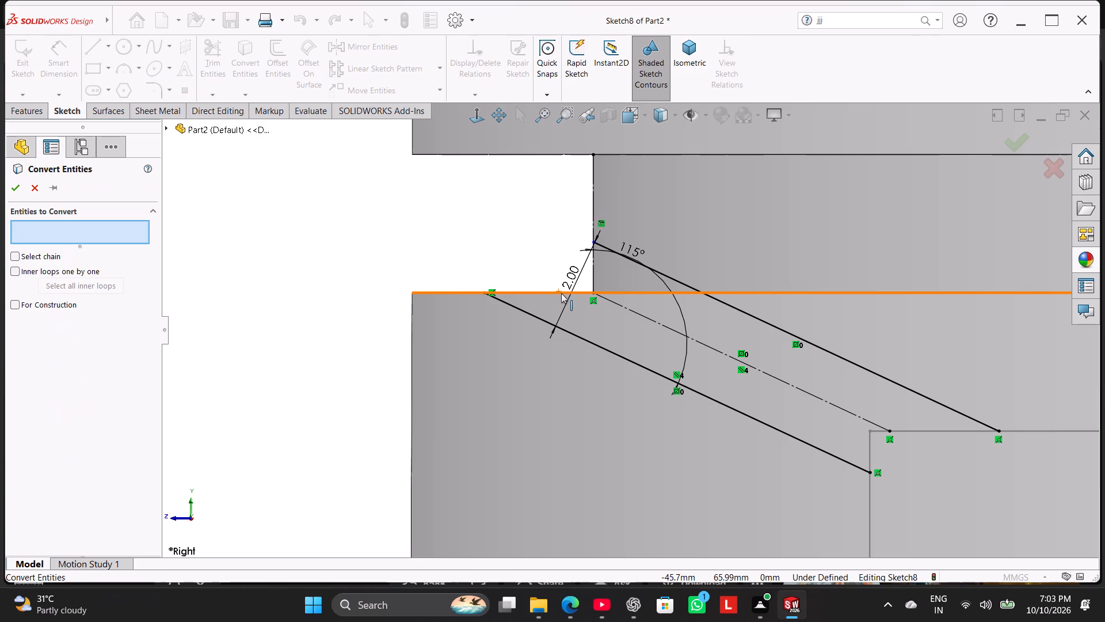
{"action": "left_click", "coordinate": [561, 293]}
{"action": "left_click", "coordinate": [592, 260]}
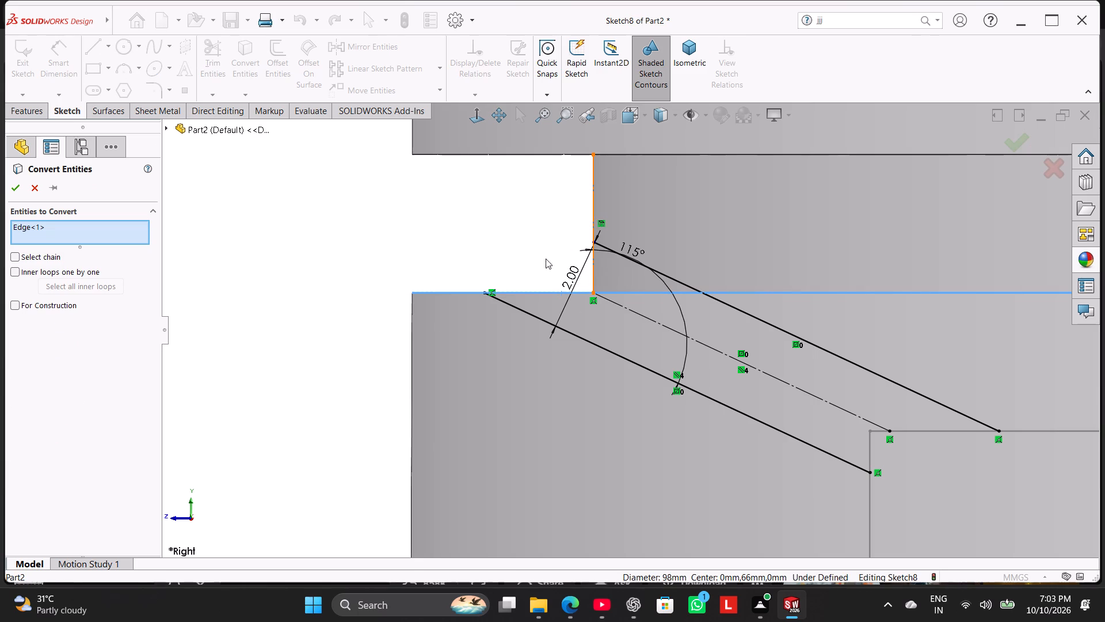
{"action": "left_click", "coordinate": [14, 191]}
Trim the converted groove edge line back to the groove wall, removing its portions crossing and beyond the upper sloped line.
{"action": "left_click", "coordinate": [220, 63]}
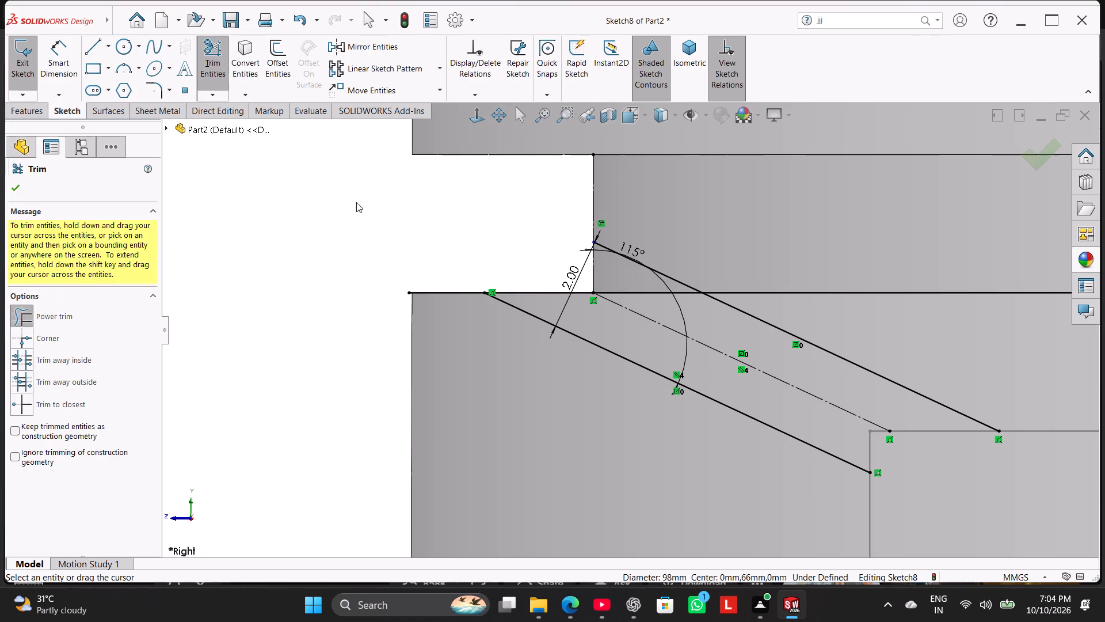
{"action": "left_click_drag", "start_coordinate": [718, 260], "coordinate": [770, 302]}
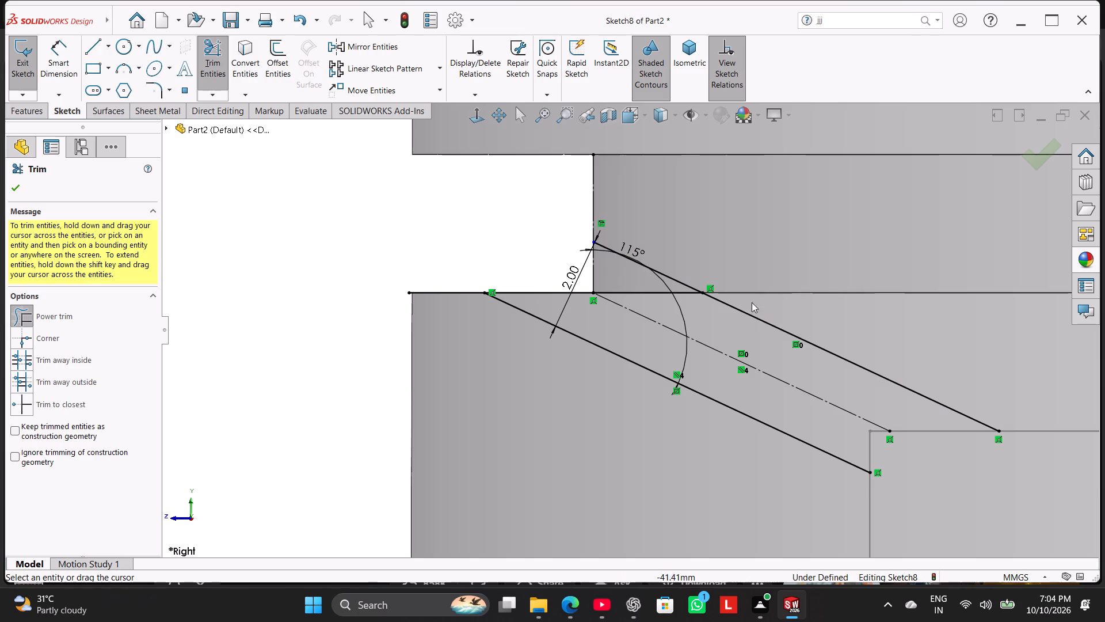
{"action": "scroll", "coordinate": [751, 302], "scroll_direction": "up", "scroll_amount": 2}
{"action": "scroll", "coordinate": [751, 302], "scroll_direction": "down", "scroll_amount": 3}
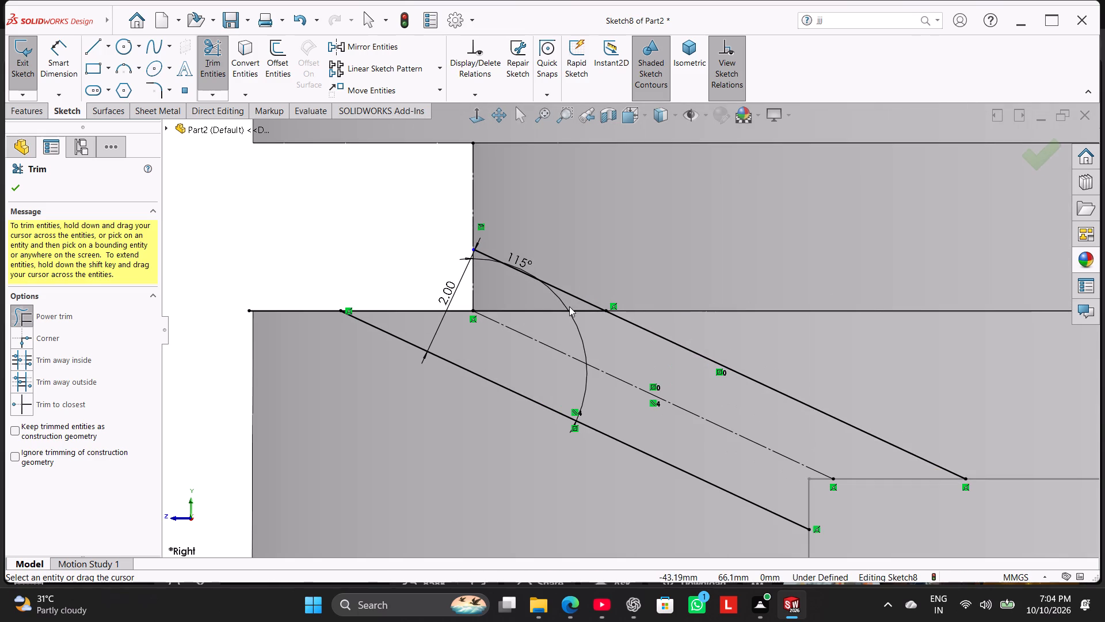
{"action": "left_click_drag", "start_coordinate": [513, 293], "coordinate": [542, 321]}
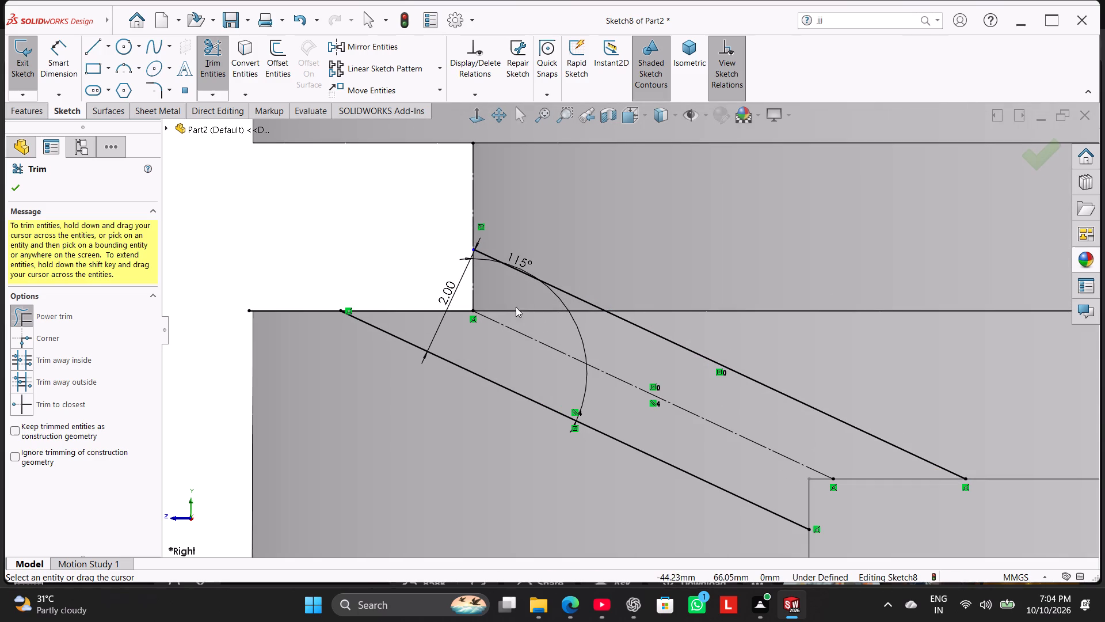
{"action": "scroll", "coordinate": [508, 260], "scroll_direction": "down", "scroll_amount": 4}
{"action": "middle_click_drag", "start_coordinate": [363, 295], "coordinate": [382, 305]}
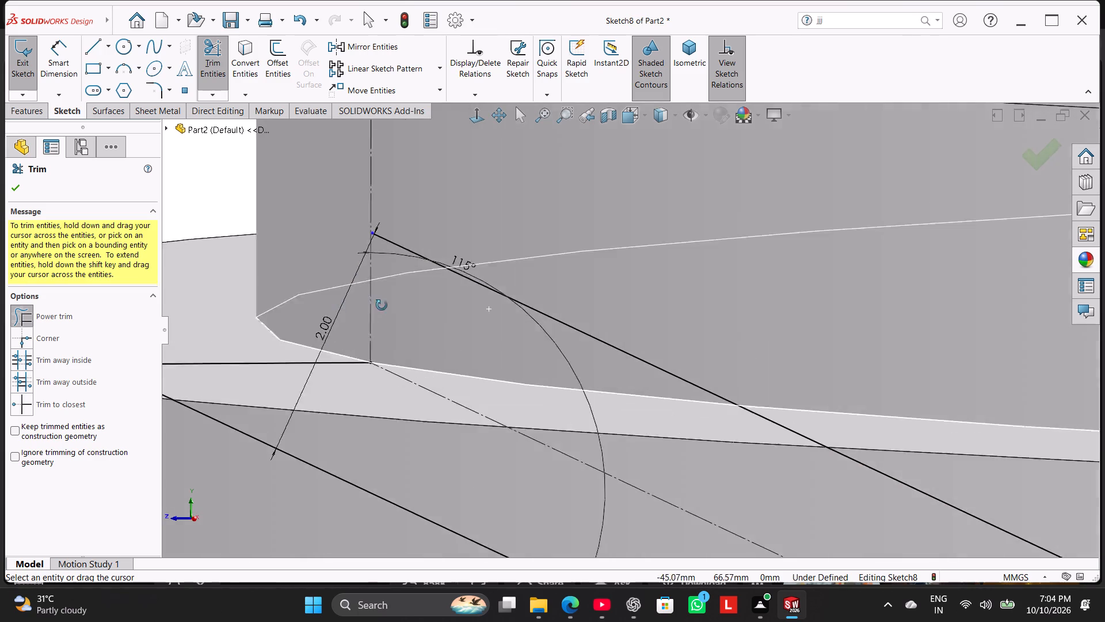
{"action": "middle_click_drag", "start_coordinate": [382, 305], "coordinate": [369, 297]}
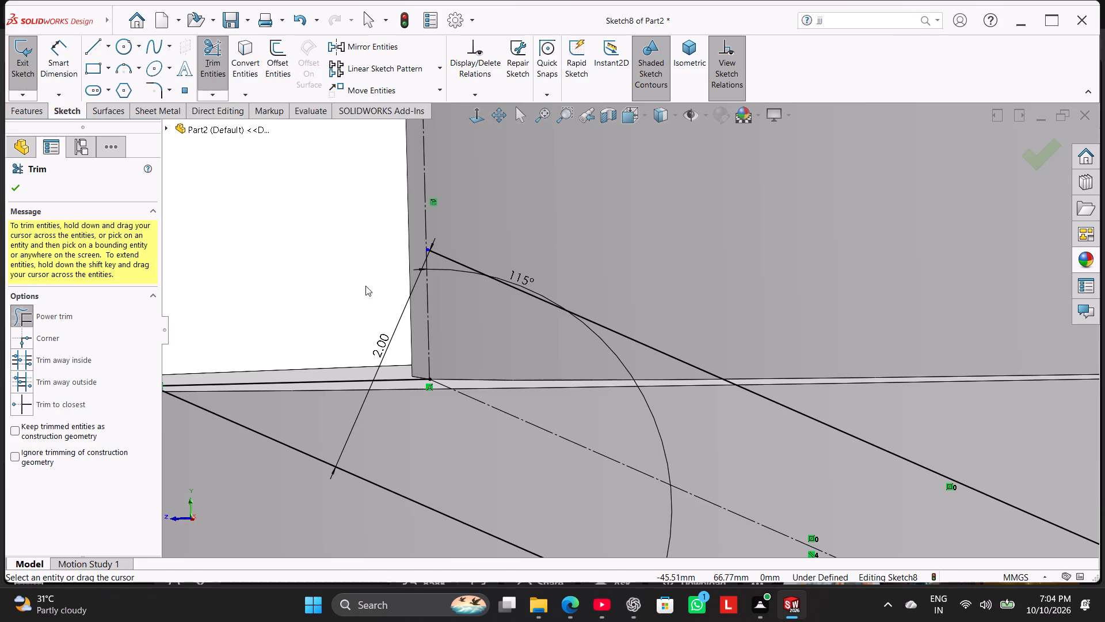
{"action": "left_click", "coordinate": [468, 124]}
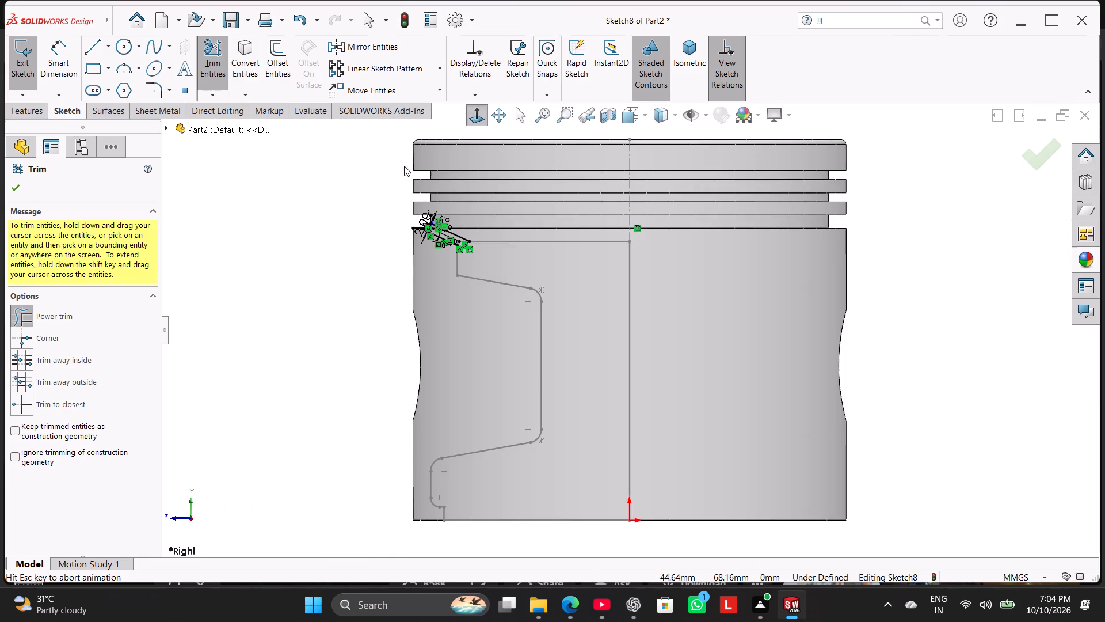
{"action": "scroll", "coordinate": [413, 173], "scroll_direction": "down", "scroll_amount": 9}
{"action": "scroll", "coordinate": [612, 413], "scroll_direction": "down", "scroll_amount": 4}
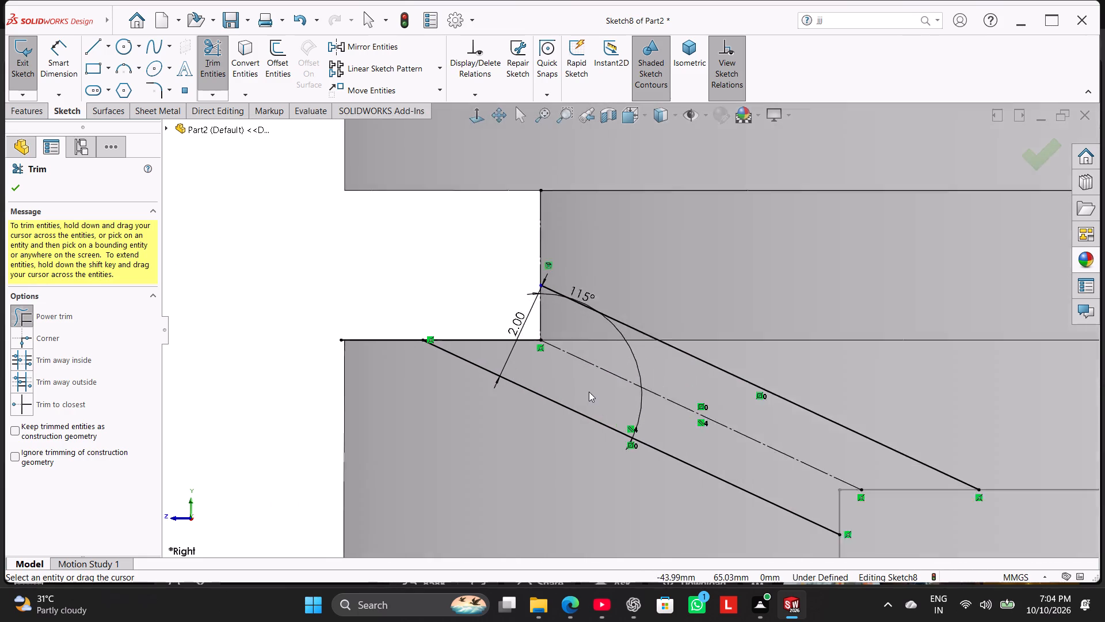
{"action": "scroll", "coordinate": [589, 392], "scroll_direction": "down", "scroll_amount": 2}
{"action": "right_click", "coordinate": [345, 230]}
{"action": "left_click", "coordinate": [394, 266]}
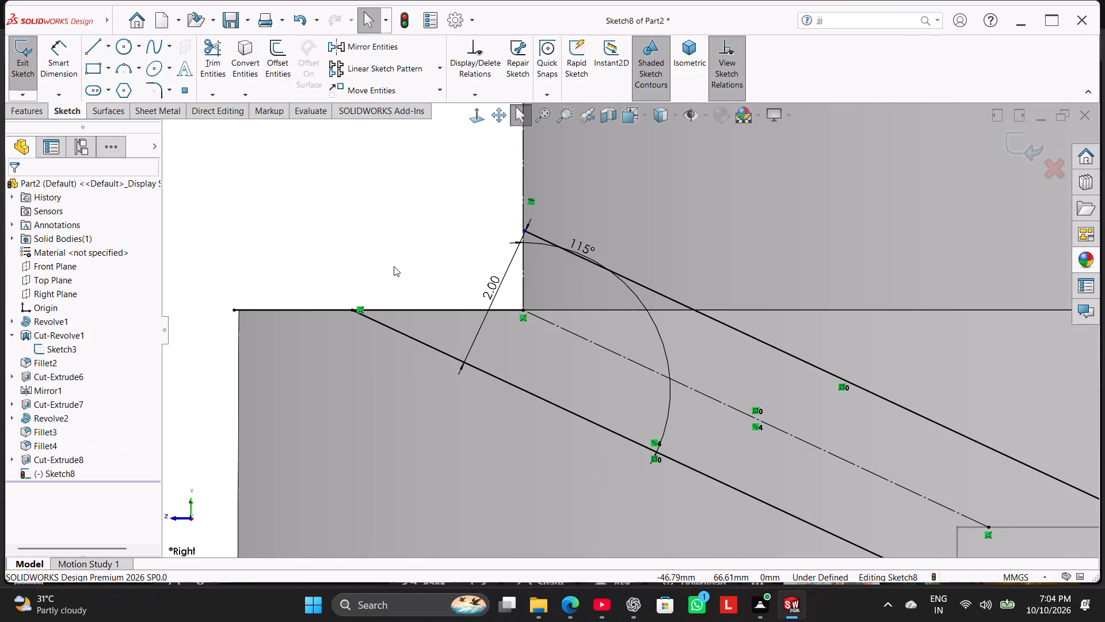
Draw a line about 1.1 mm long along the groove wall, from the upper sloped line's upper end to the groove's lower inner corner.
{"action": "left_click", "coordinate": [87, 41]}
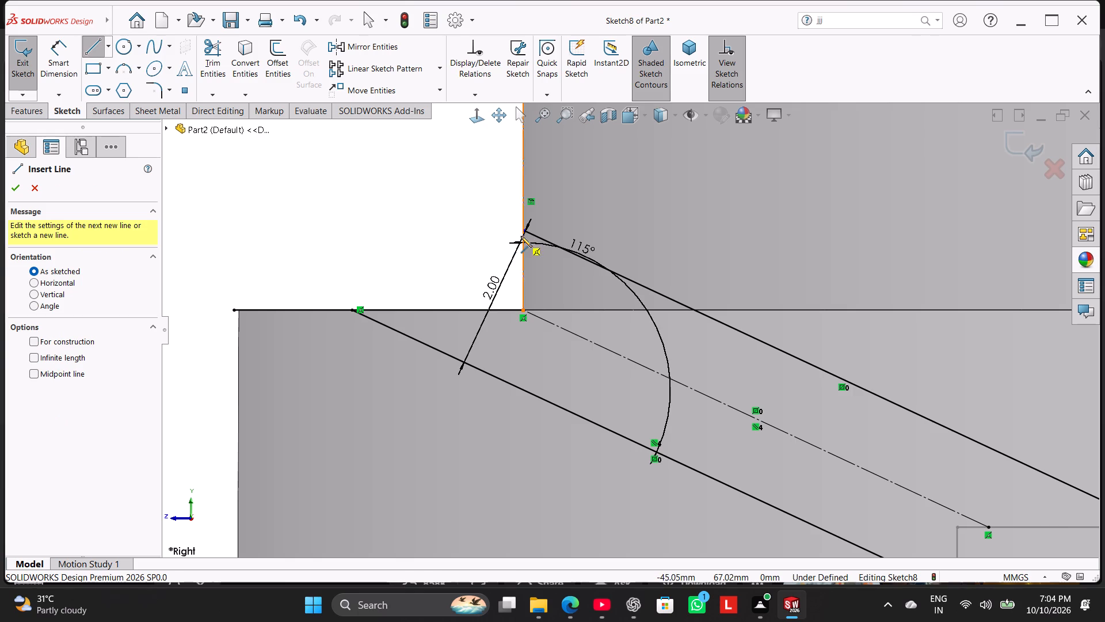
{"action": "left_click", "coordinate": [525, 233]}
{"action": "left_click", "coordinate": [525, 304]}
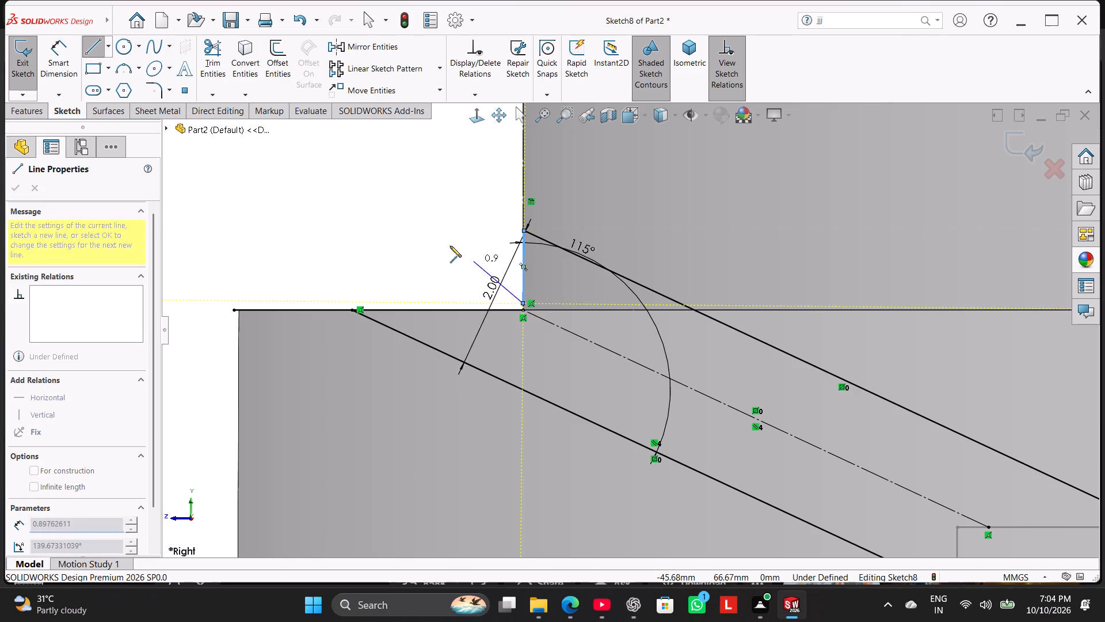
{"action": "right_click", "coordinate": [437, 240]}
{"action": "left_click", "coordinate": [456, 249]}
{"action": "scroll", "coordinate": [506, 320], "scroll_direction": "down", "scroll_amount": 7}
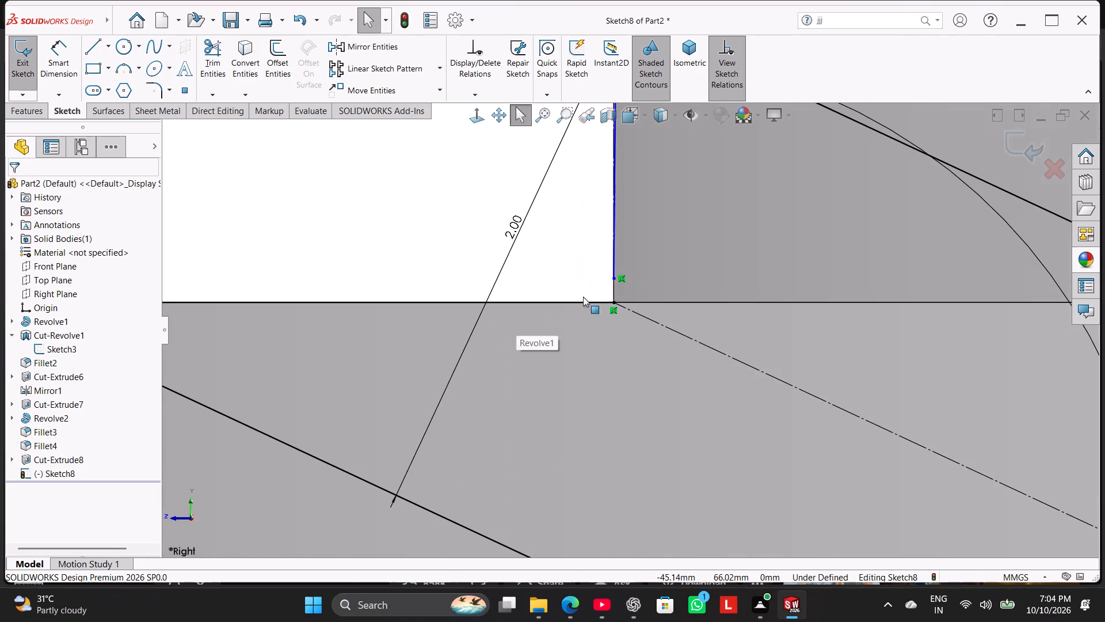
{"action": "left_click_drag", "start_coordinate": [614, 279], "coordinate": [618, 304]}
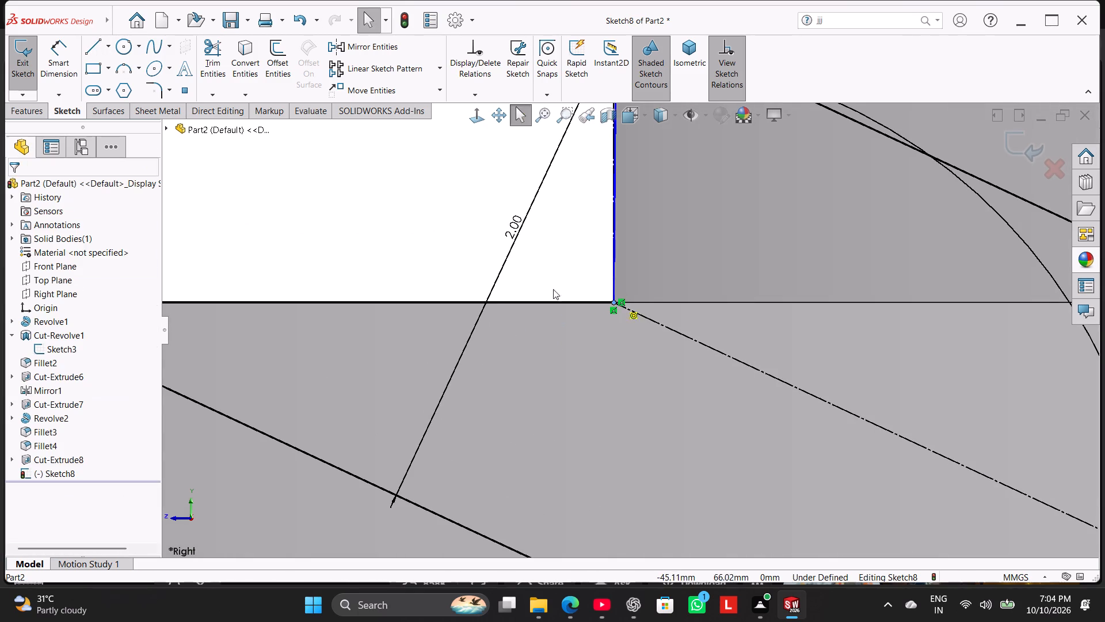
{"action": "left_click", "coordinate": [467, 227]}
{"action": "scroll", "coordinate": [641, 301], "scroll_direction": "up", "scroll_amount": 4}
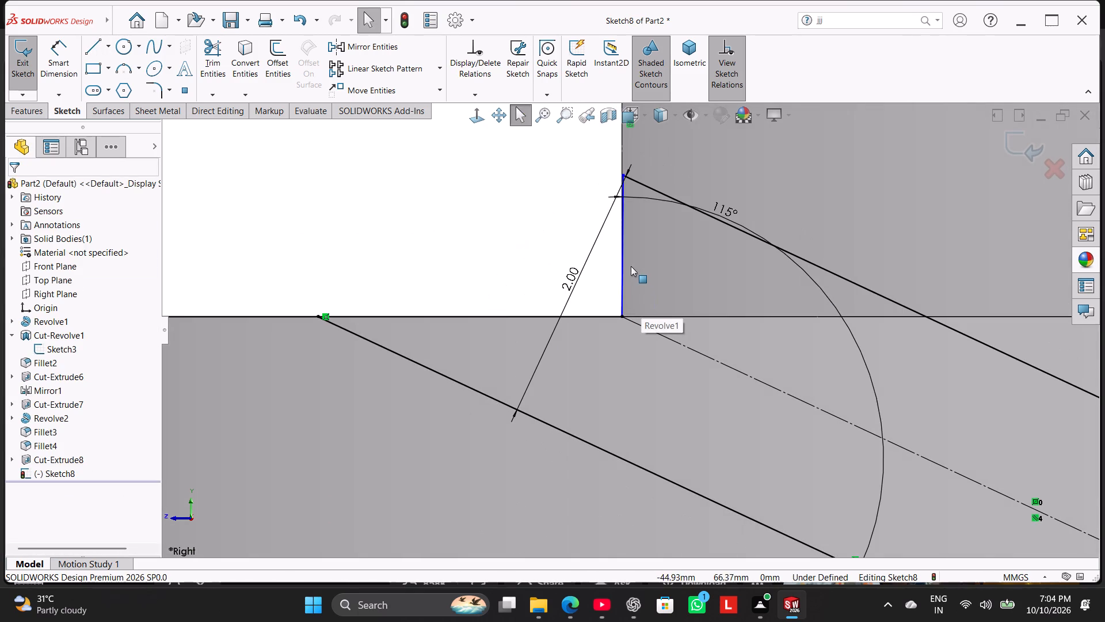
{"action": "left_click_drag", "start_coordinate": [622, 247], "coordinate": [644, 251]}
{"action": "right_click", "coordinate": [471, 207]}
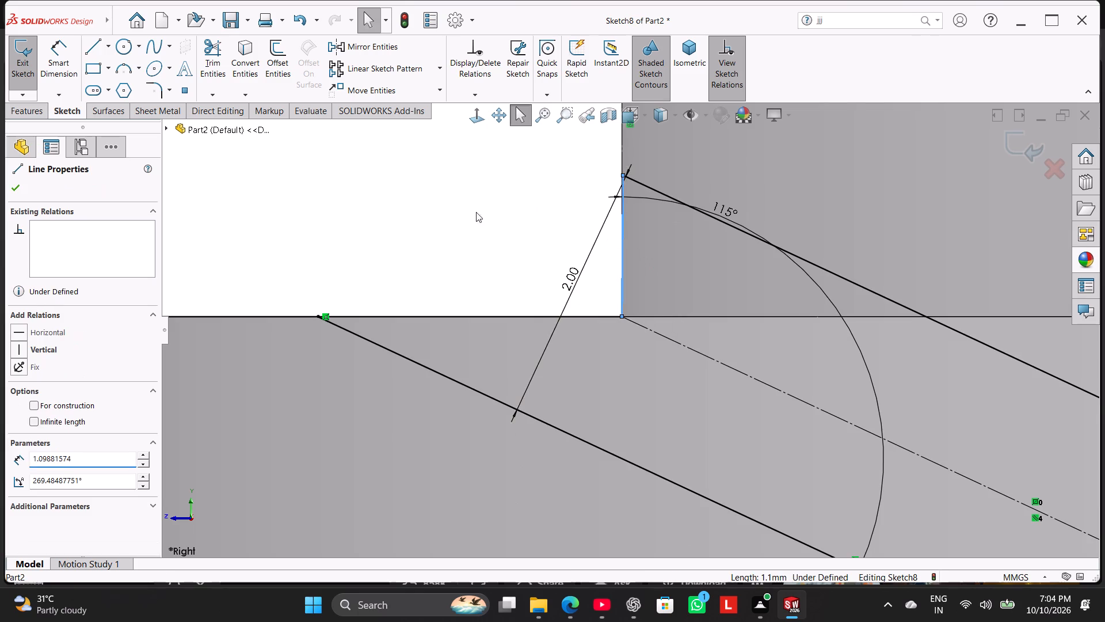
{"action": "left_click", "coordinate": [409, 263]}
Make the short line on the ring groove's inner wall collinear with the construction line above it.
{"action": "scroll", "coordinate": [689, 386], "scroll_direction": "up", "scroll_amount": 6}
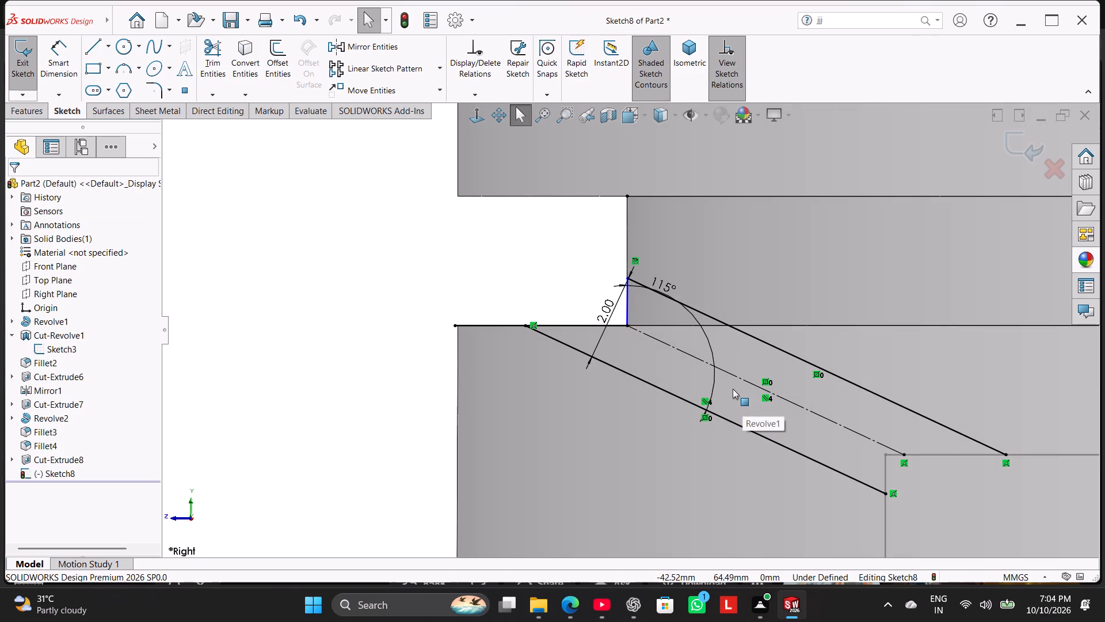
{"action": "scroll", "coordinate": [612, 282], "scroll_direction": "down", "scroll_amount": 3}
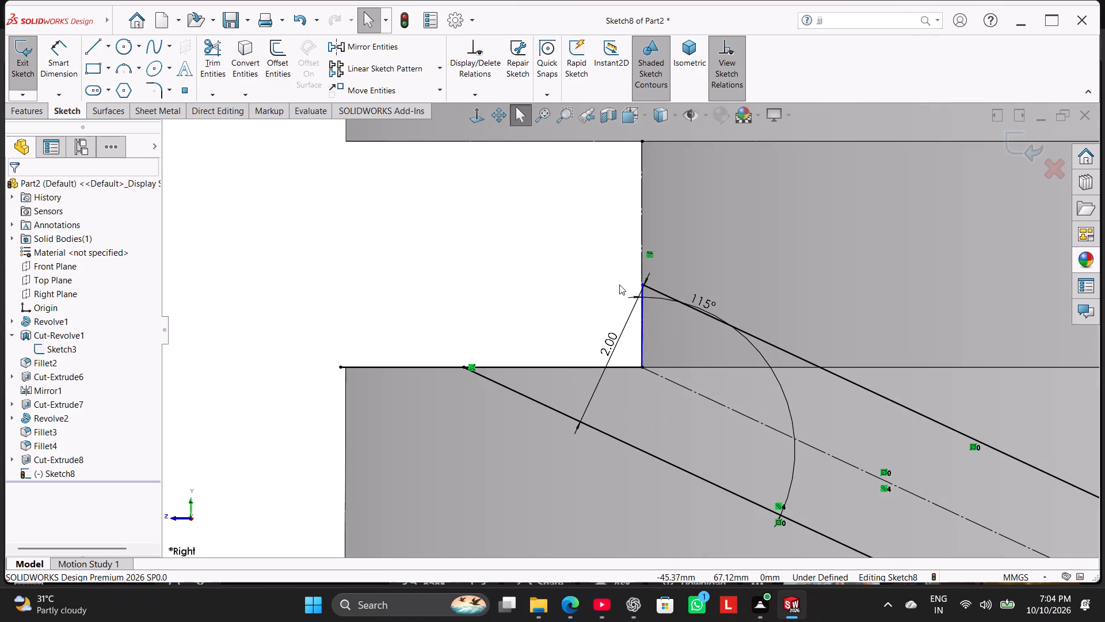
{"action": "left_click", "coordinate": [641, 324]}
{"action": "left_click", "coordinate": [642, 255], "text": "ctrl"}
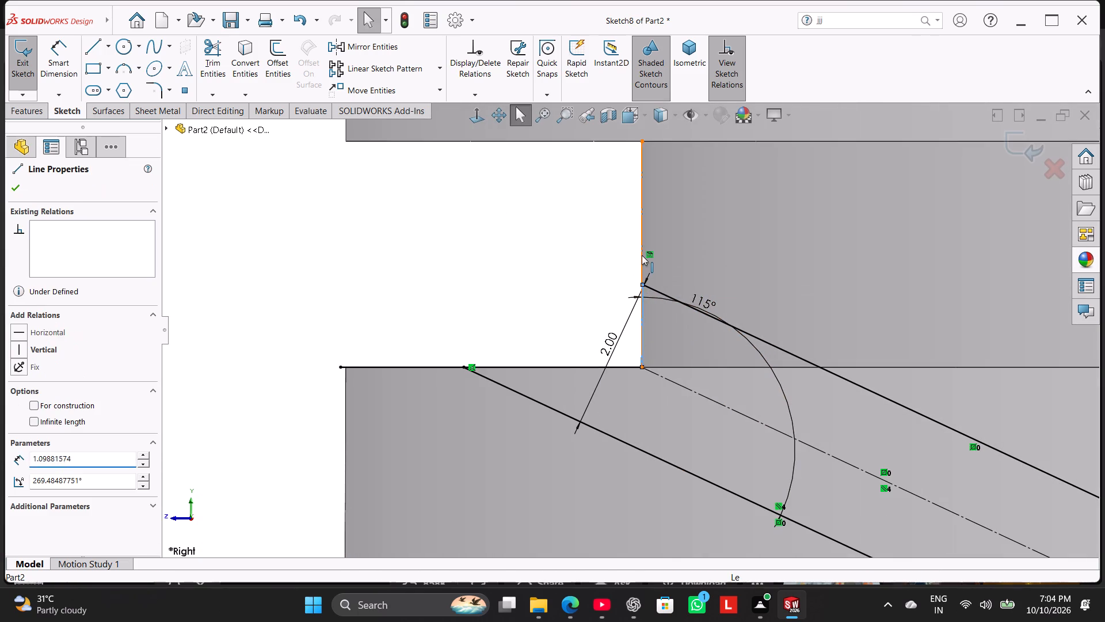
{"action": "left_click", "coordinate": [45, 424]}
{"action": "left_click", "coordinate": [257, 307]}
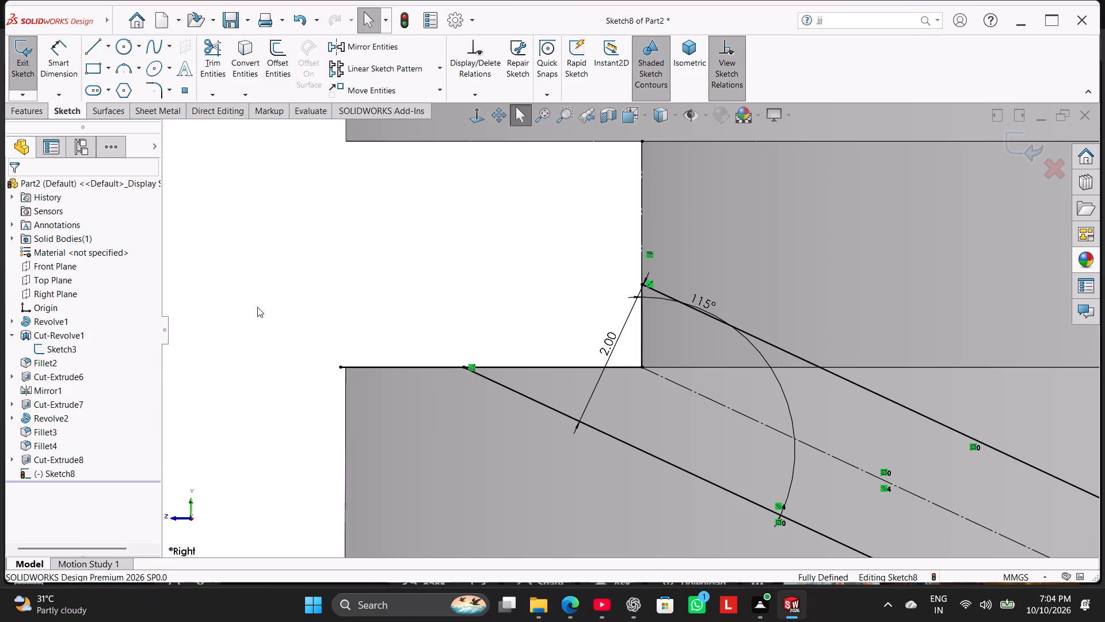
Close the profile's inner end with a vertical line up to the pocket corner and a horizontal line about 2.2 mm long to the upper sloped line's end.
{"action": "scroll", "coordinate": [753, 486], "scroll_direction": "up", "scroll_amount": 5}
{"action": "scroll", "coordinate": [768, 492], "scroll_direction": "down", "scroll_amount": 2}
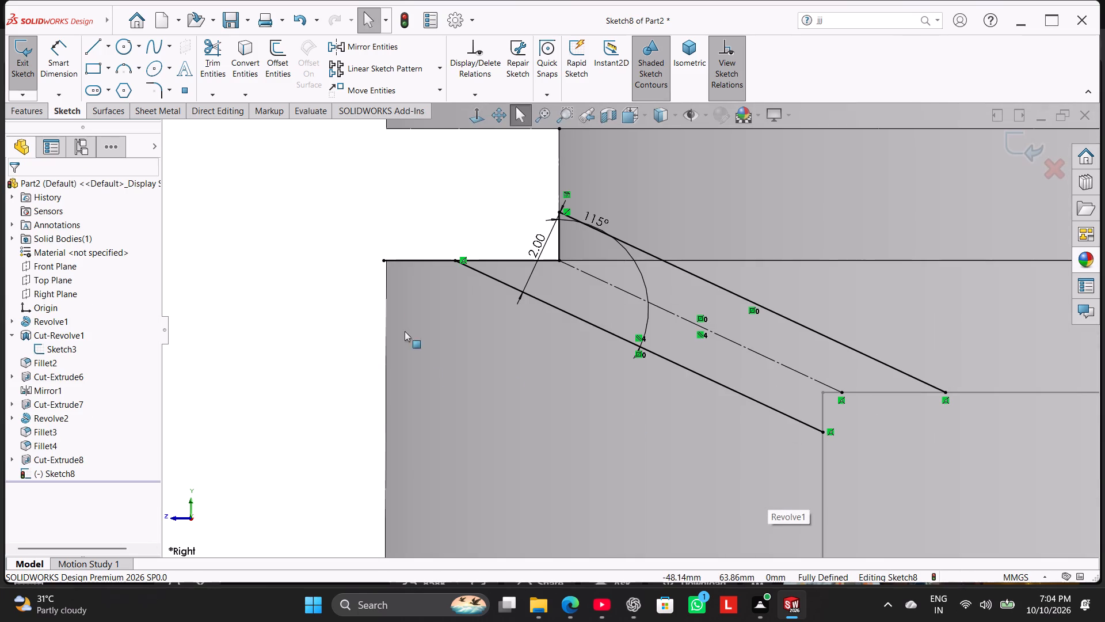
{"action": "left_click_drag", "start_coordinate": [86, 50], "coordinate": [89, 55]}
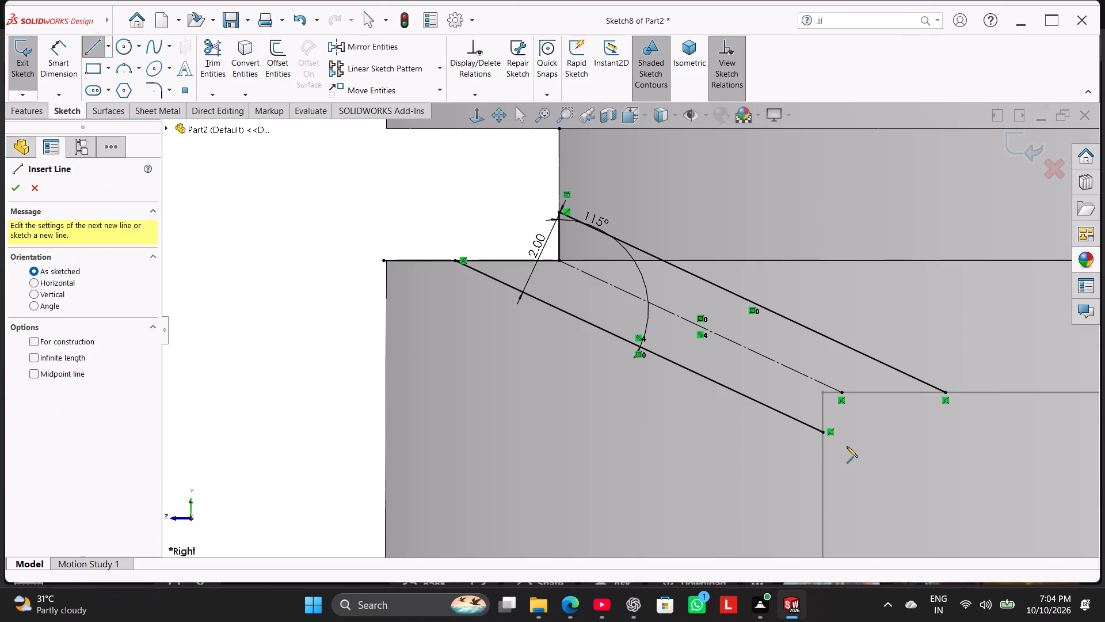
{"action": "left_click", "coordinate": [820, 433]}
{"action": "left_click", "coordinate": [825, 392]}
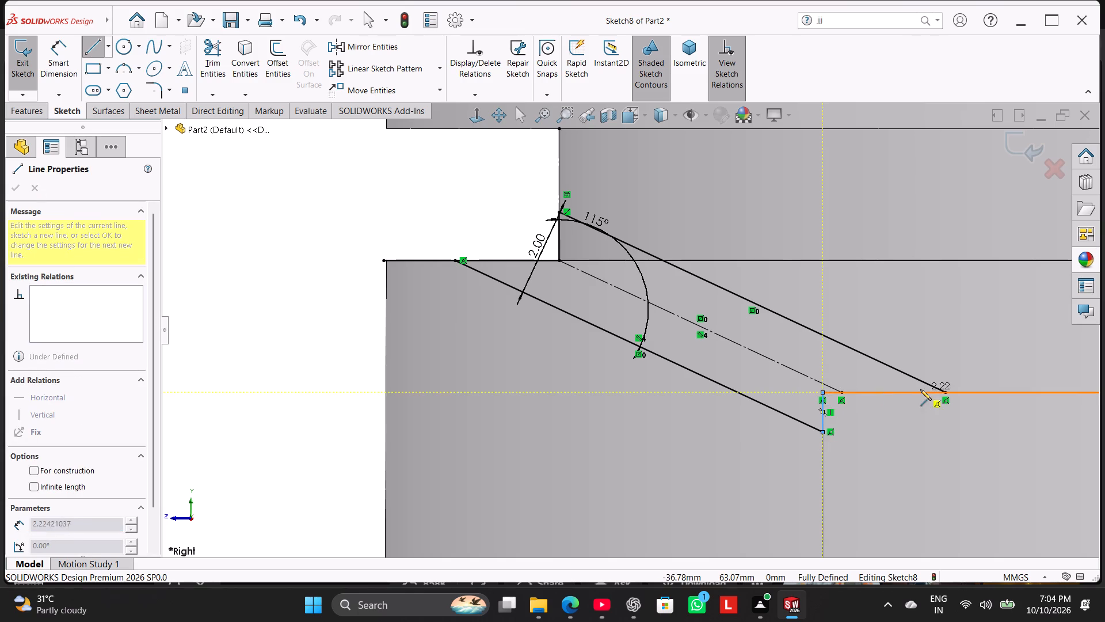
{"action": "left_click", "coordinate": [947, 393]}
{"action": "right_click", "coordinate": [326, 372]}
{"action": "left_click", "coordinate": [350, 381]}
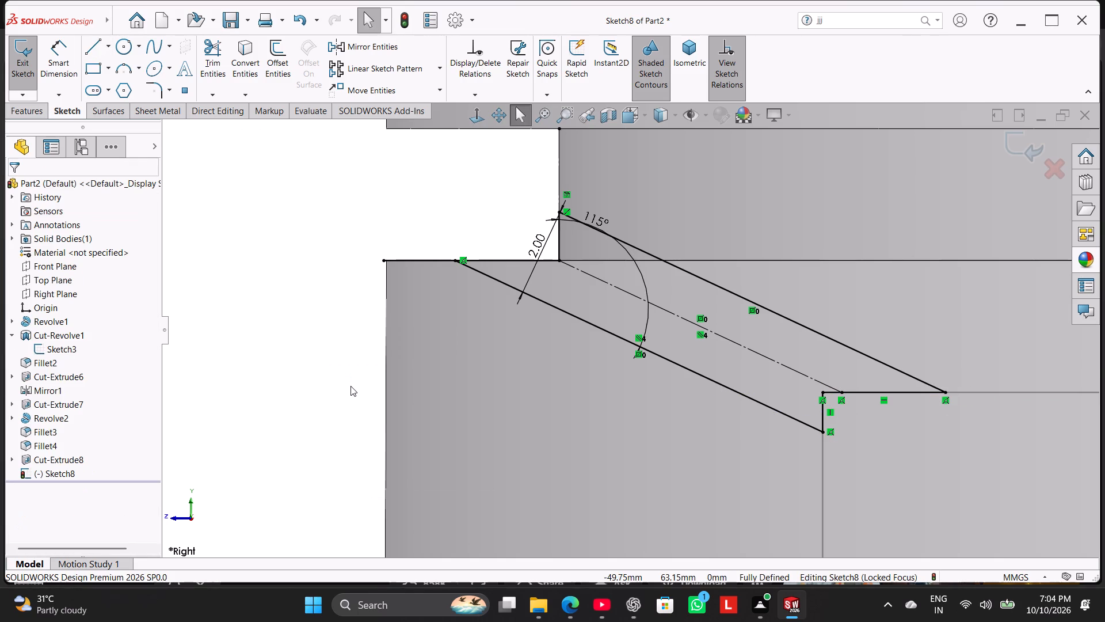
Trim the converted groove edge line where it extends outward past the lower sloped line's upper end.
{"action": "middle_click_drag", "start_coordinate": [427, 214], "coordinate": [444, 235]}
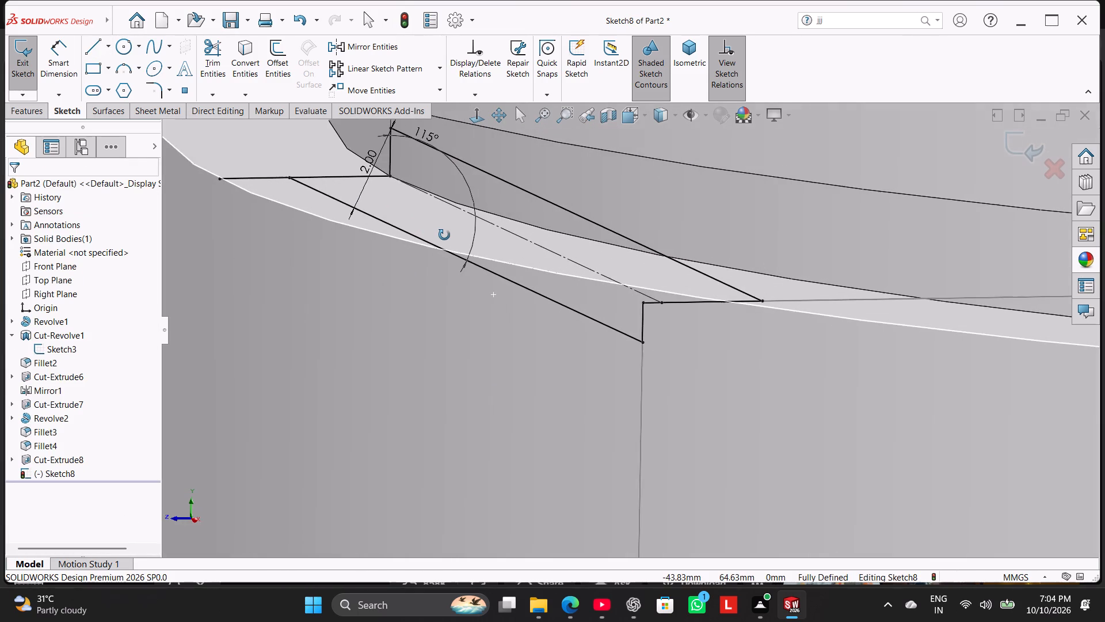
{"action": "middle_click_drag", "start_coordinate": [444, 235], "coordinate": [433, 230]}
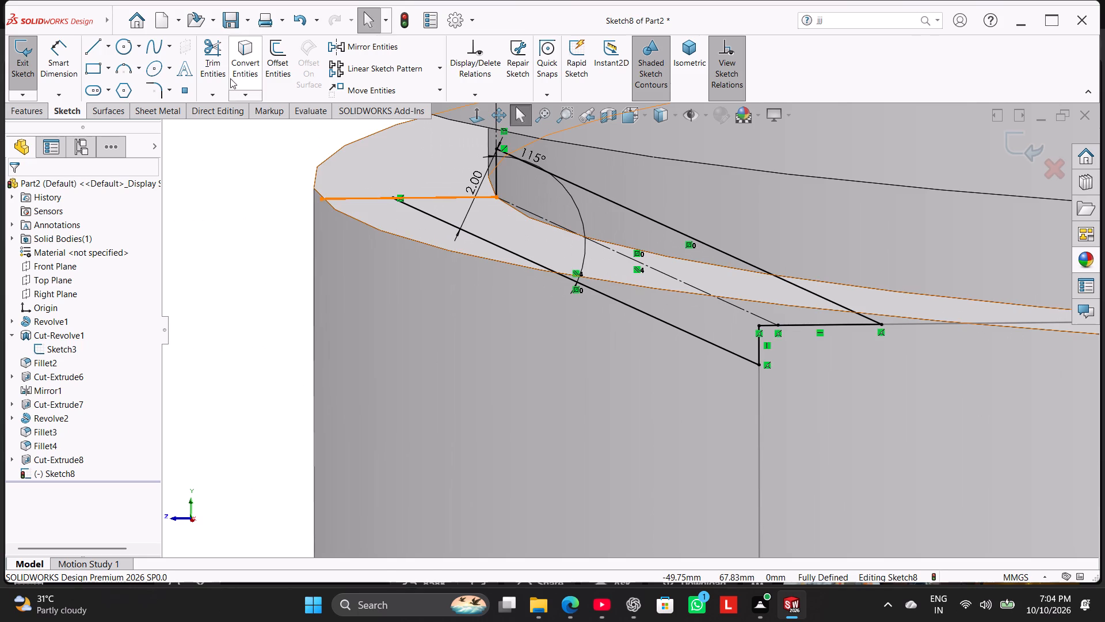
{"action": "left_click", "coordinate": [212, 59]}
{"action": "left_click_drag", "start_coordinate": [336, 163], "coordinate": [346, 215]}
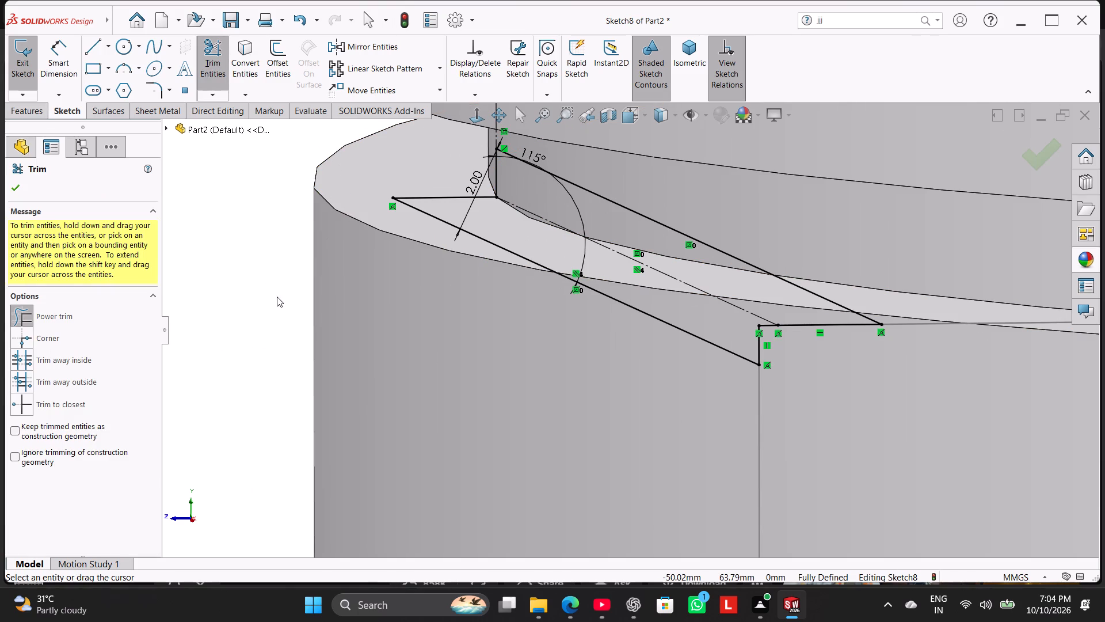
{"action": "scroll", "coordinate": [277, 297], "scroll_direction": "up", "scroll_amount": 2}
{"action": "left_click", "coordinate": [21, 192]}
Trim away the construction line on the groove wall above the upper sloped line's end.
{"action": "middle_click_drag", "start_coordinate": [381, 342], "coordinate": [334, 291]}
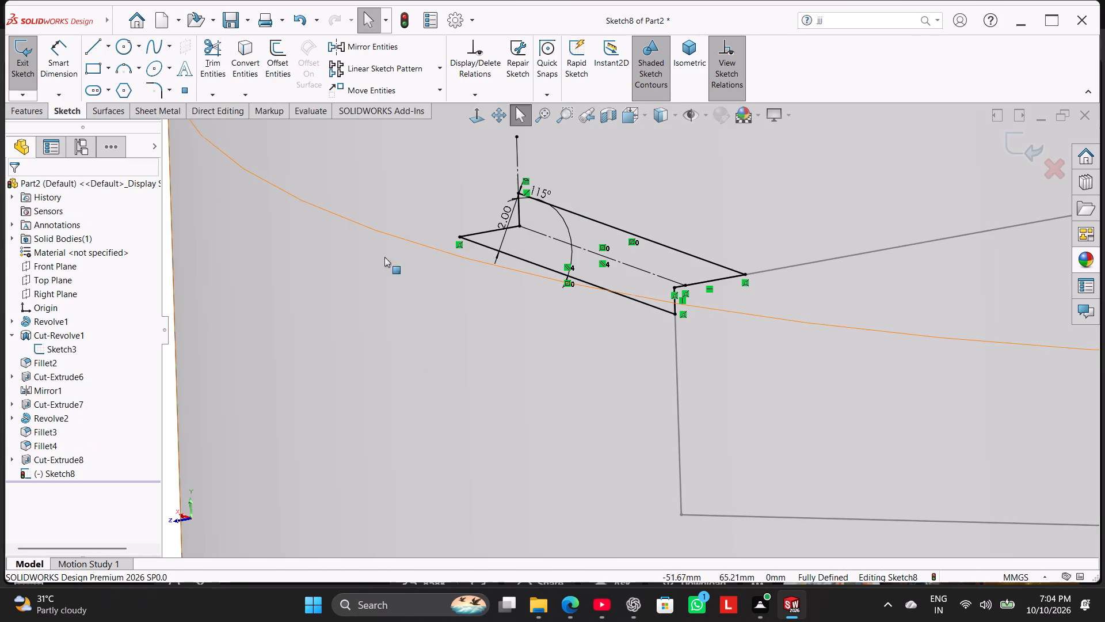
{"action": "left_click", "coordinate": [484, 119]}
{"action": "scroll", "coordinate": [405, 230], "scroll_direction": "down", "scroll_amount": 4}
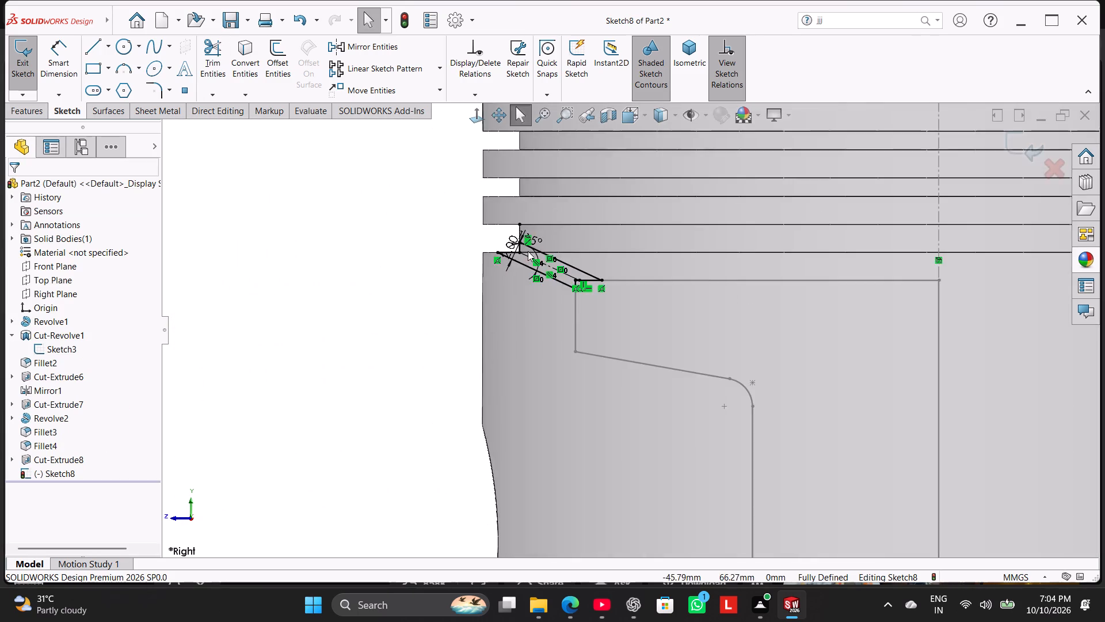
{"action": "scroll", "coordinate": [557, 251], "scroll_direction": "down", "scroll_amount": 7}
{"action": "scroll", "coordinate": [488, 278], "scroll_direction": "down", "scroll_amount": 3}
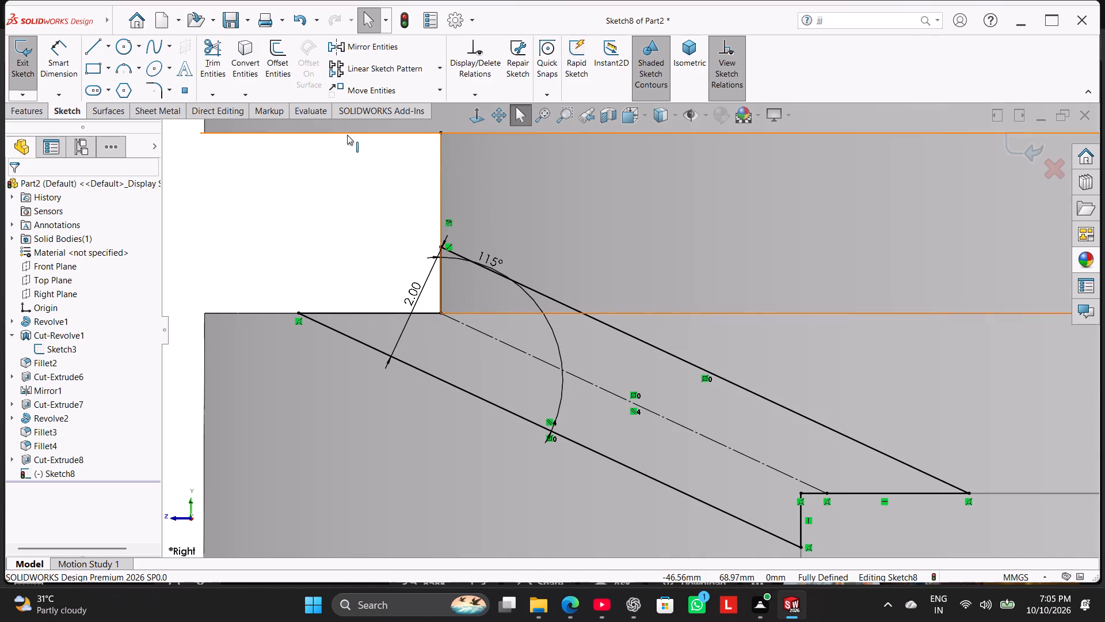
{"action": "left_click", "coordinate": [212, 68]}
{"action": "left_click_drag", "start_coordinate": [331, 158], "coordinate": [410, 169]}
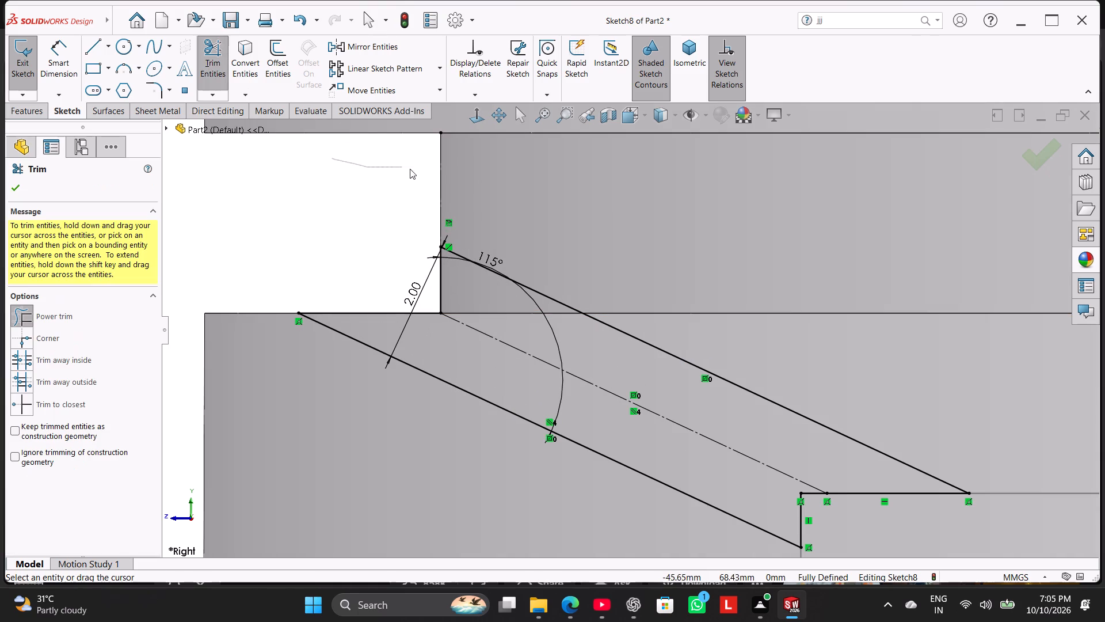
{"action": "left_click_drag", "start_coordinate": [410, 169], "coordinate": [502, 188]}
{"action": "scroll", "coordinate": [370, 266], "scroll_direction": "up", "scroll_amount": 1}
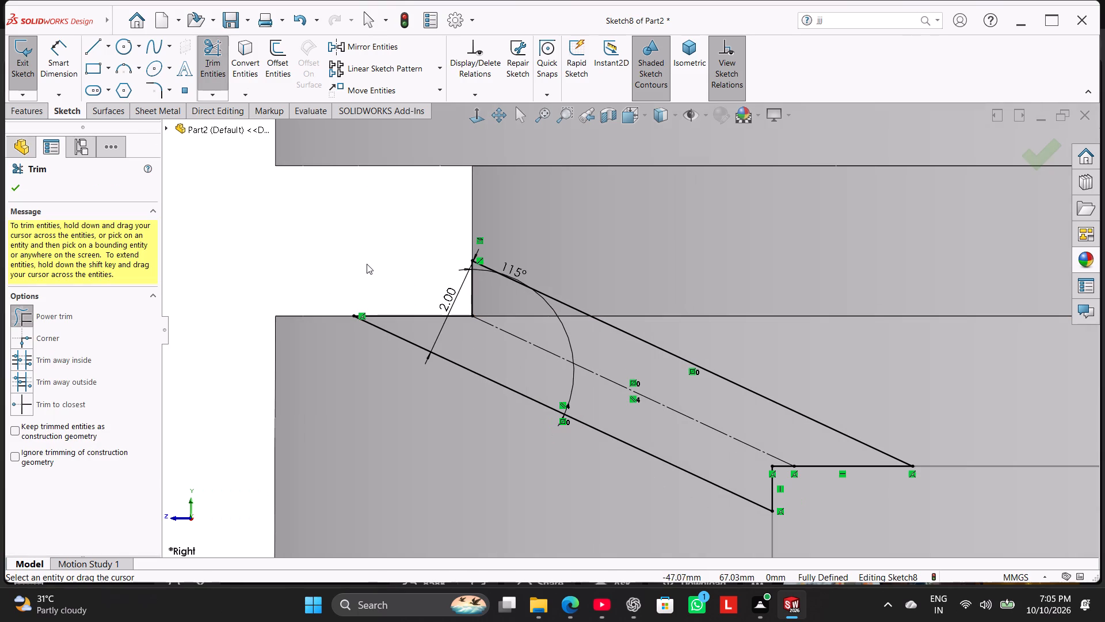
{"action": "right_click", "coordinate": [361, 257]}
{"action": "left_click", "coordinate": [405, 293]}
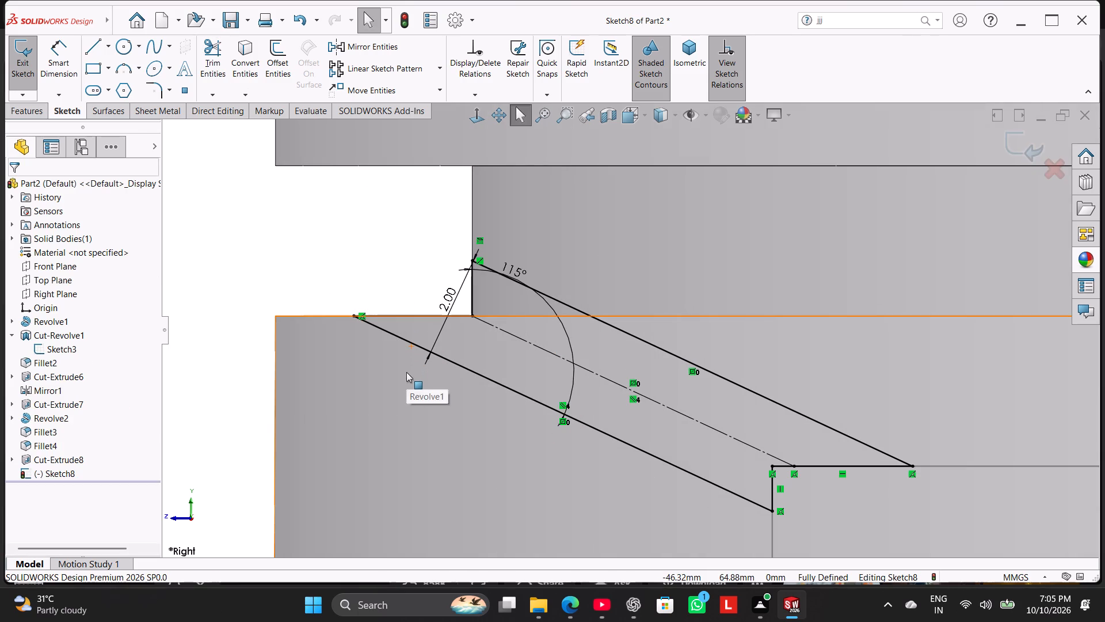
Examine from several angles how the closed oil passage profile sits against the ring groove and piston body.
{"action": "scroll", "coordinate": [395, 404], "scroll_direction": "up", "scroll_amount": 3}
{"action": "middle_click_drag", "start_coordinate": [300, 380], "coordinate": [307, 390]}
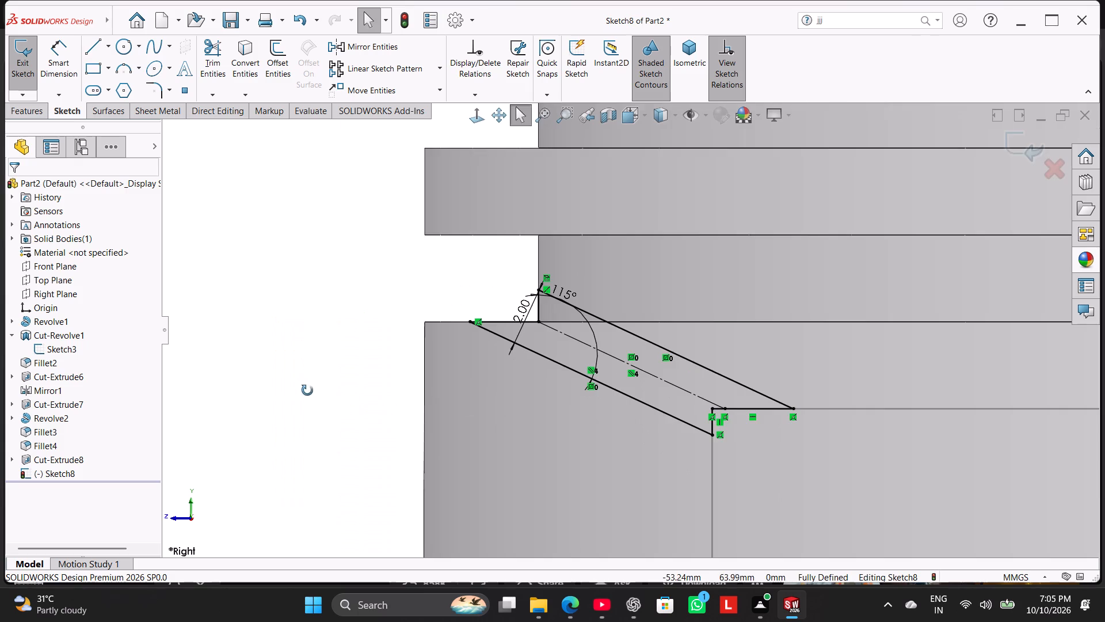
{"action": "middle_click_drag", "start_coordinate": [307, 390], "coordinate": [303, 387]}
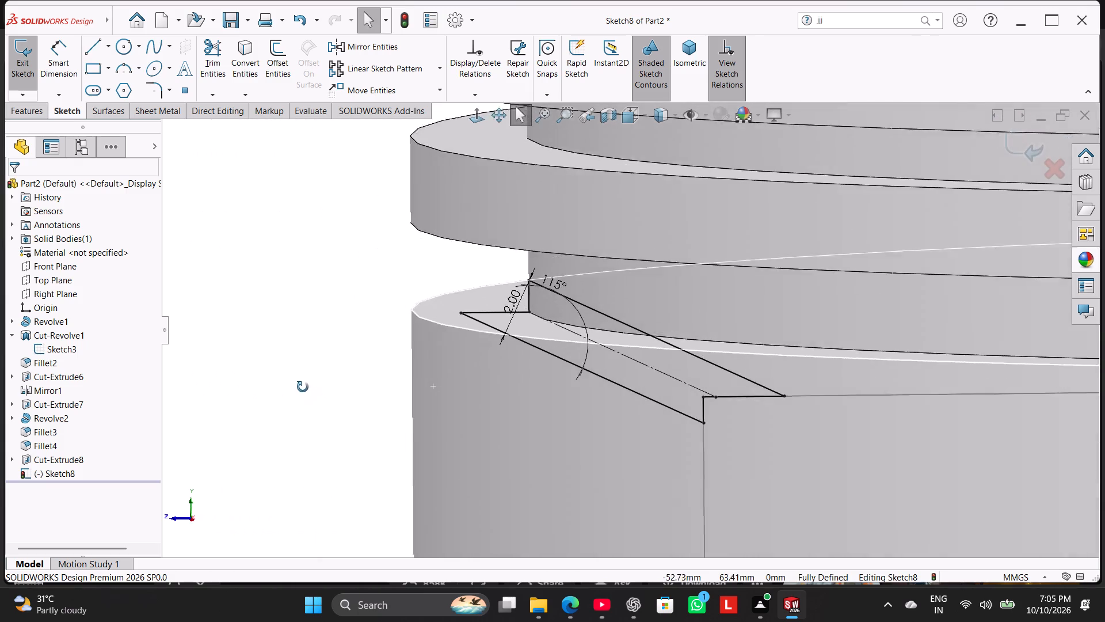
{"action": "middle_click_drag", "start_coordinate": [303, 387], "coordinate": [307, 406]}
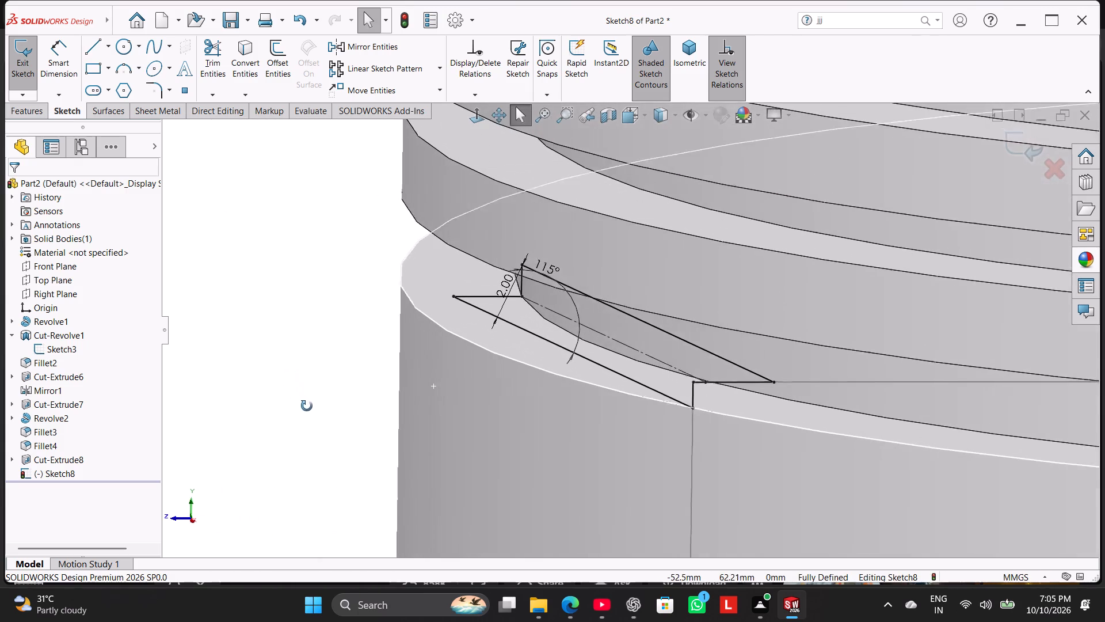
{"action": "middle_click_drag", "start_coordinate": [307, 406], "coordinate": [317, 397]}
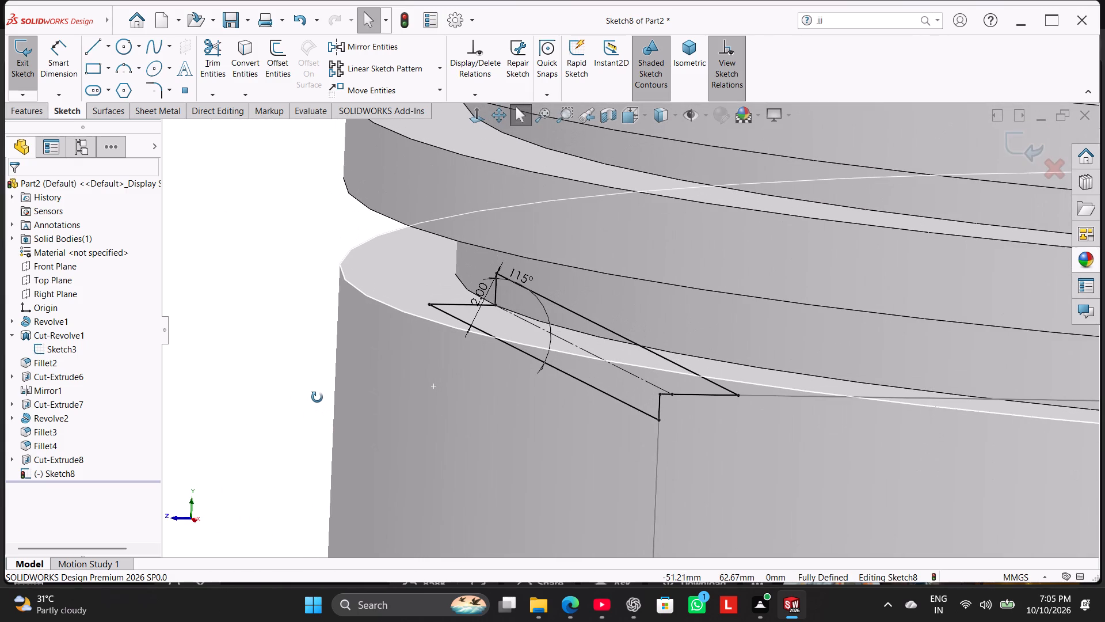
{"action": "middle_click_drag", "start_coordinate": [317, 397], "coordinate": [301, 390]}
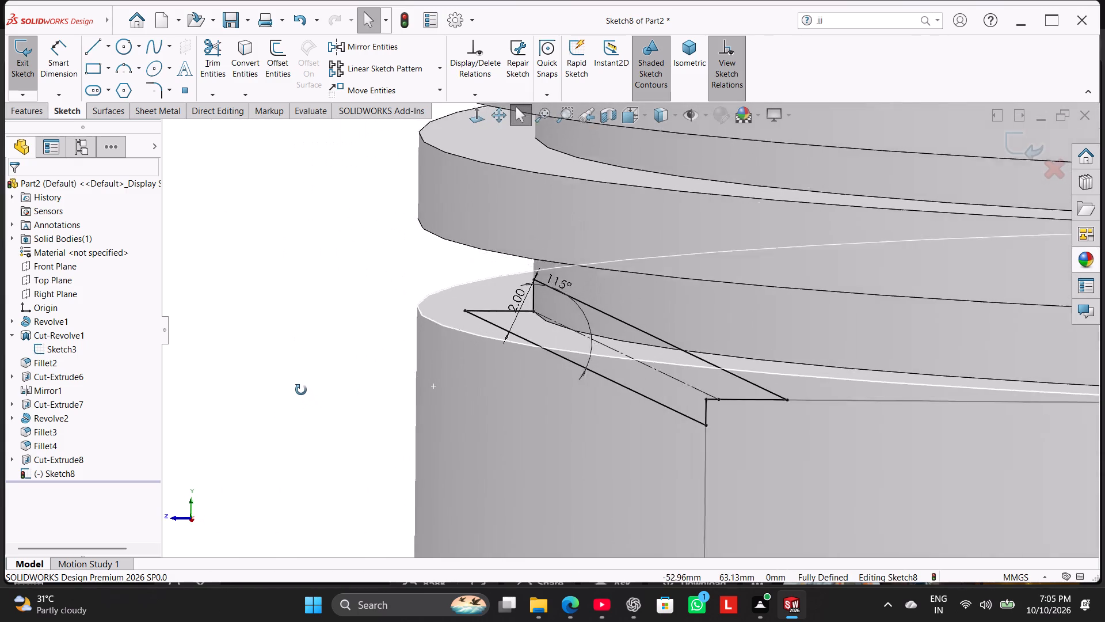
{"action": "middle_click_drag", "start_coordinate": [301, 390], "coordinate": [257, 377]}
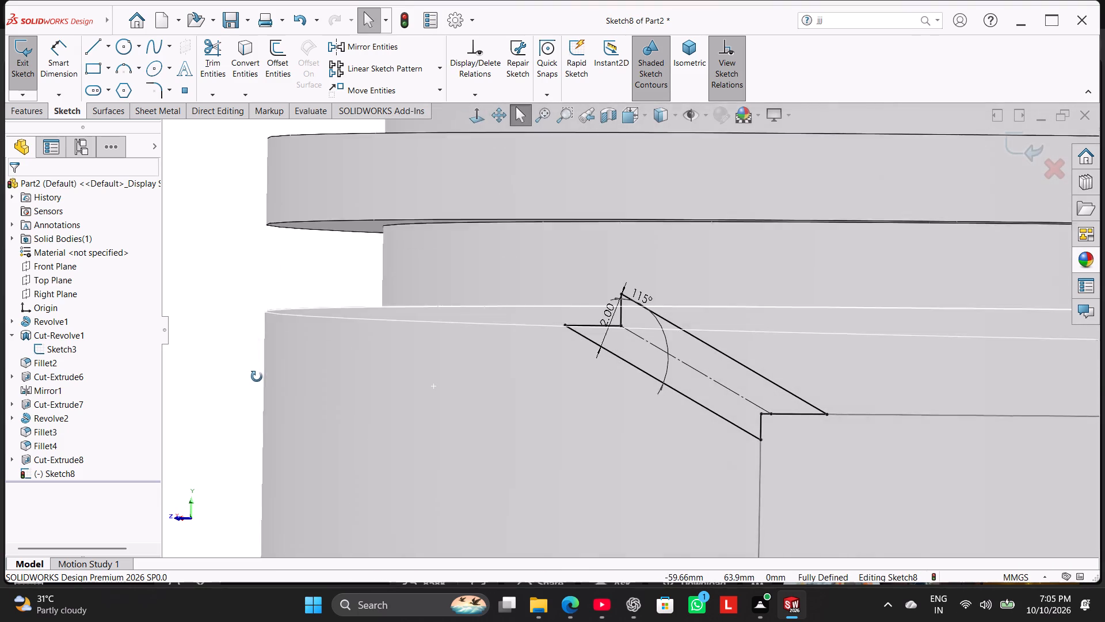
{"action": "middle_click_drag", "start_coordinate": [257, 377], "coordinate": [266, 388]}
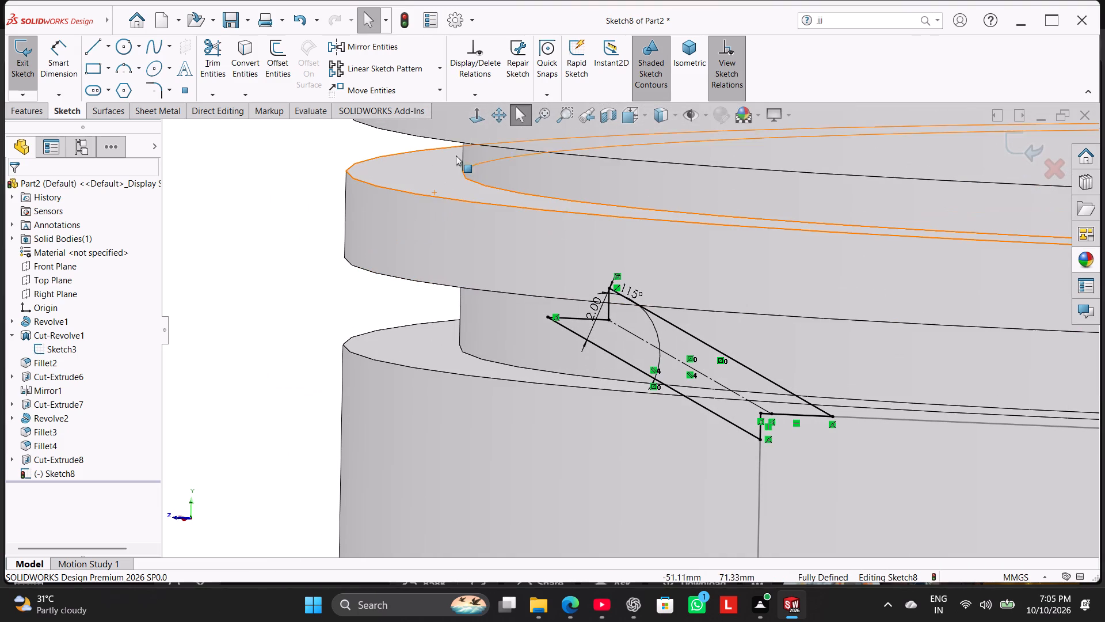
Trim away the upper sloped line of the oil passage profile.
{"action": "left_click", "coordinate": [481, 120]}
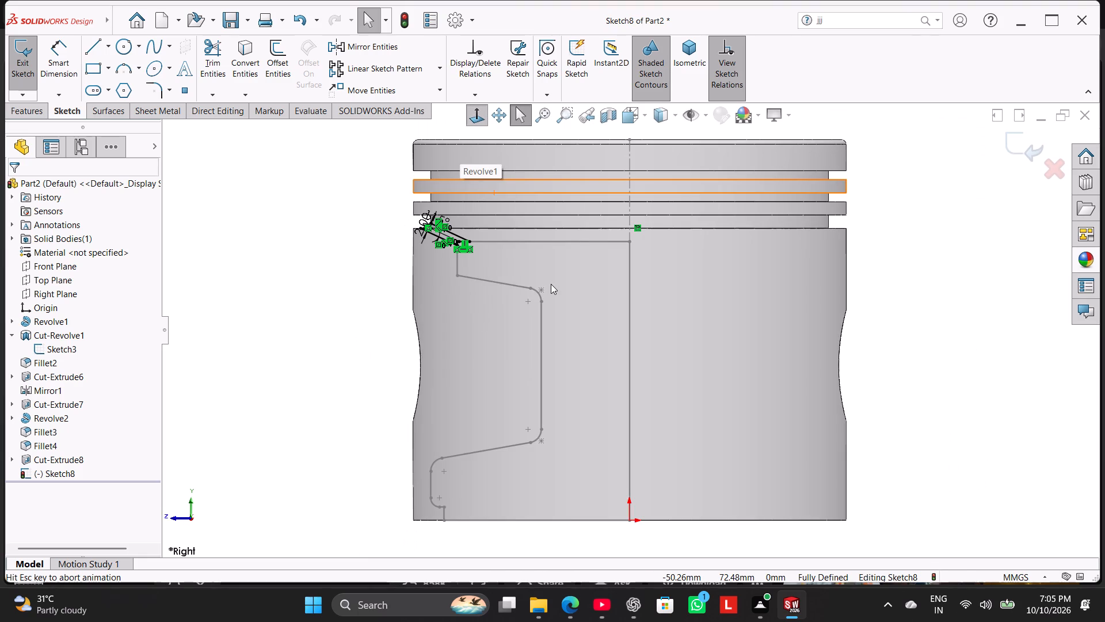
{"action": "scroll", "coordinate": [447, 210], "scroll_direction": "down", "scroll_amount": 12}
{"action": "scroll", "coordinate": [533, 333], "scroll_direction": "down", "scroll_amount": 2}
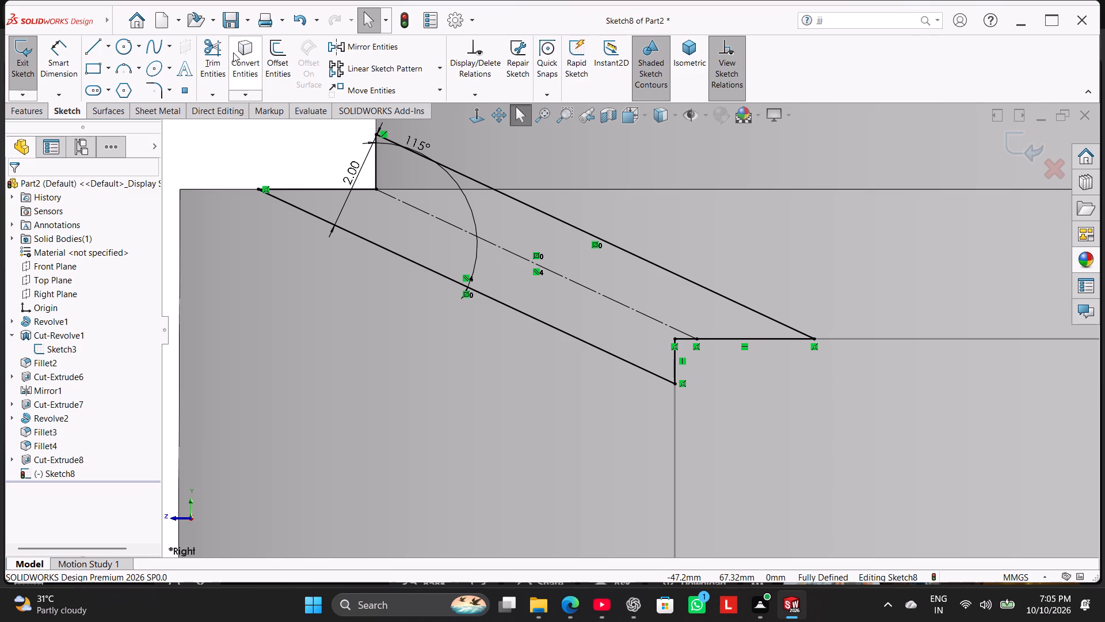
{"action": "left_click", "coordinate": [207, 46]}
{"action": "left_click_drag", "start_coordinate": [505, 145], "coordinate": [500, 172]}
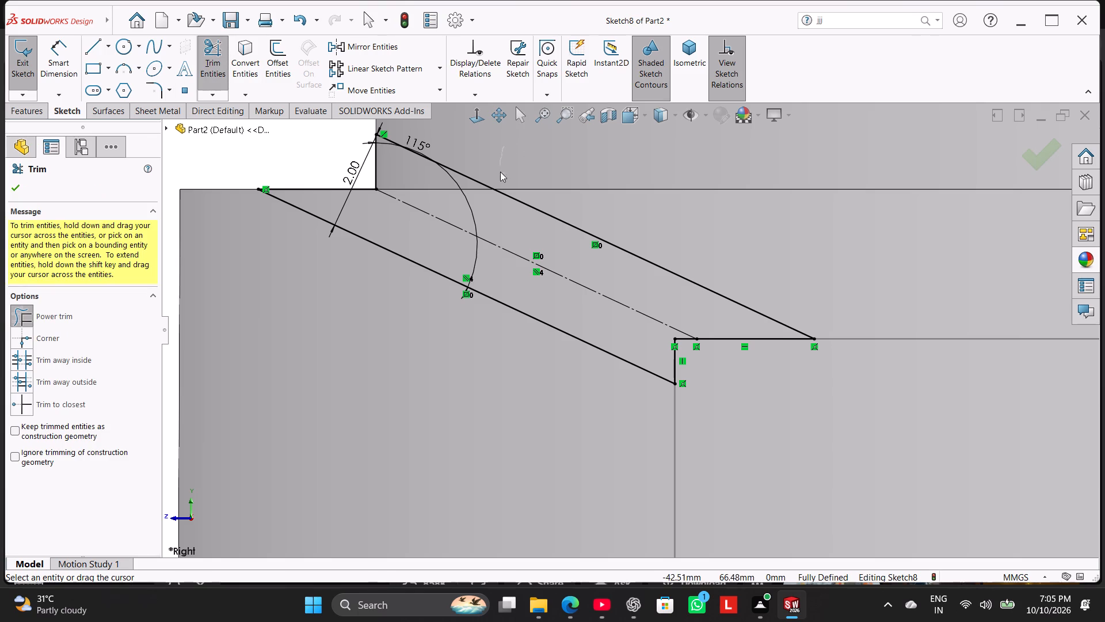
{"action": "left_click_drag", "start_coordinate": [500, 172], "coordinate": [504, 202]}
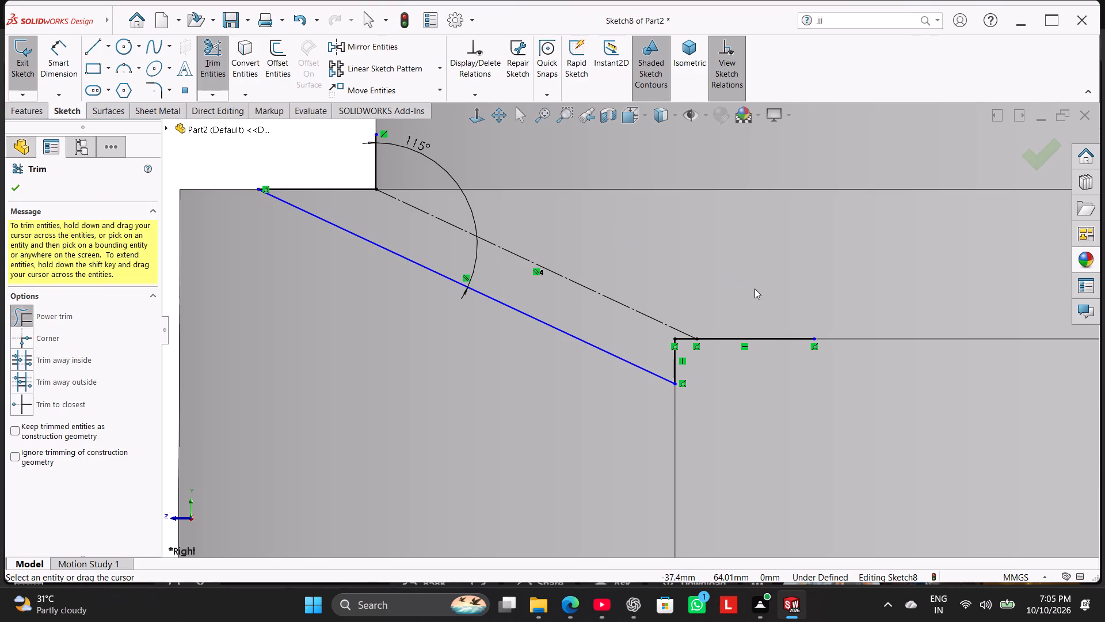
Trim away the short closing lines at the pocket corner and along the groove's wall and lower edge.
{"action": "left_click_drag", "start_coordinate": [755, 289], "coordinate": [755, 356]}
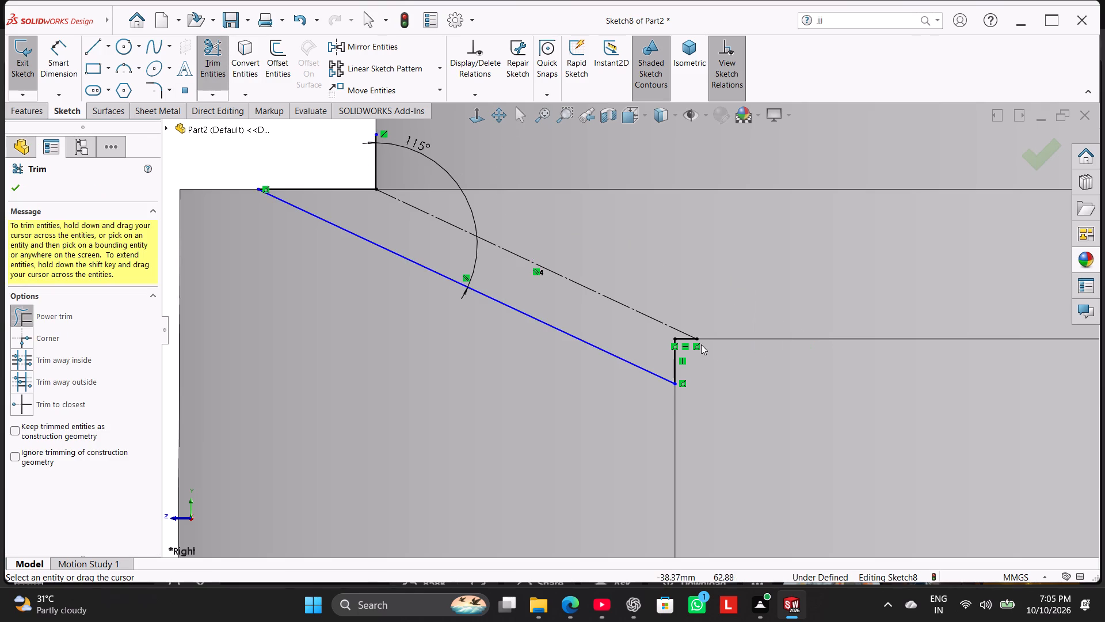
{"action": "left_click_drag", "start_coordinate": [647, 344], "coordinate": [682, 371]}
{"action": "scroll", "coordinate": [670, 327], "scroll_direction": "down", "scroll_amount": 3}
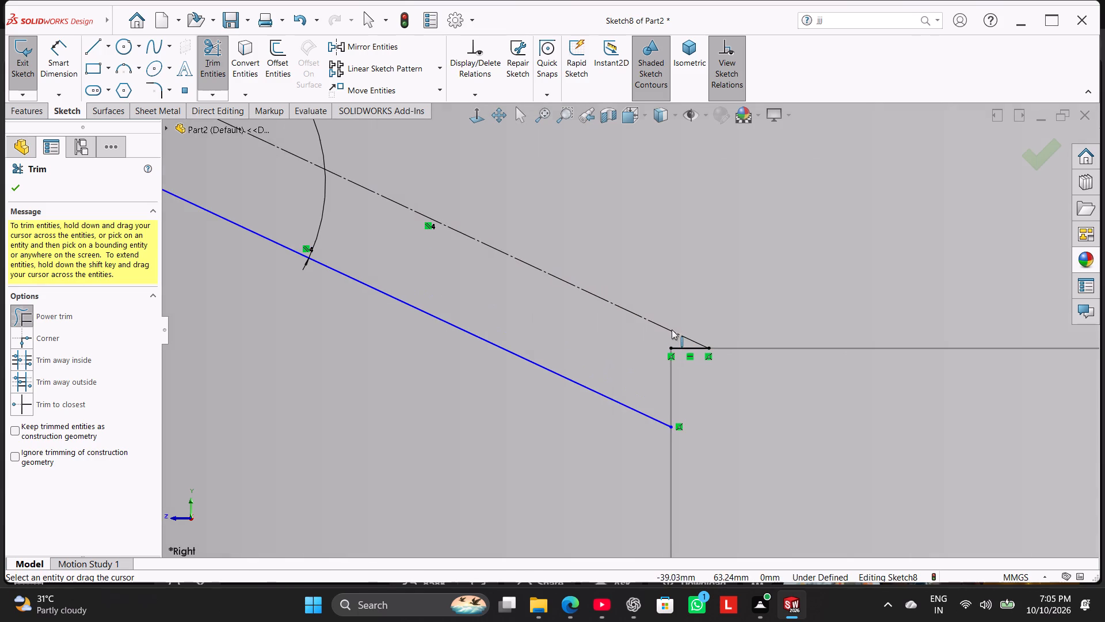
{"action": "left_click_drag", "start_coordinate": [664, 335], "coordinate": [695, 358]}
{"action": "scroll", "coordinate": [498, 301], "scroll_direction": "up", "scroll_amount": 5}
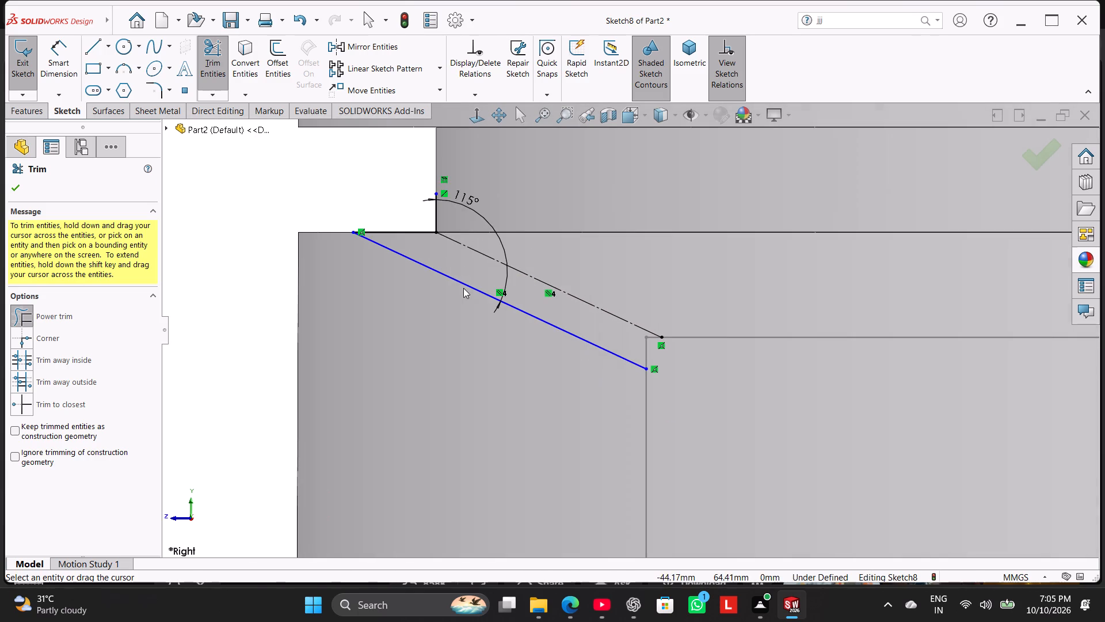
{"action": "left_click_drag", "start_coordinate": [451, 220], "coordinate": [410, 209]}
{"action": "left_click_drag", "start_coordinate": [401, 210], "coordinate": [406, 221]}
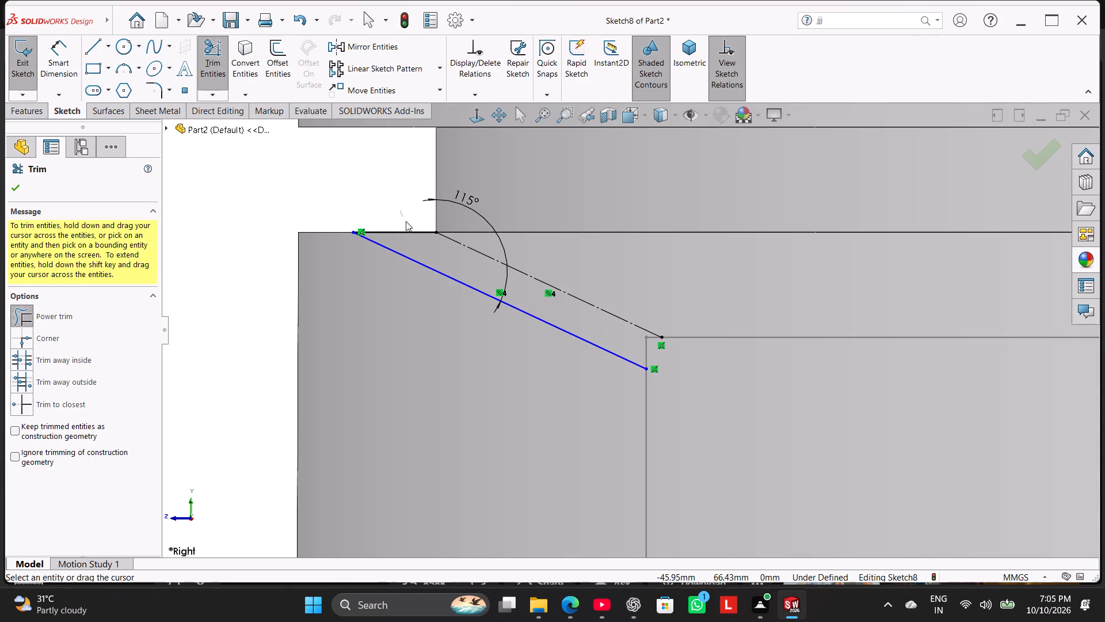
{"action": "left_click_drag", "start_coordinate": [406, 221], "coordinate": [423, 246]}
{"action": "right_click", "coordinate": [299, 181]}
{"action": "left_click", "coordinate": [336, 213]}
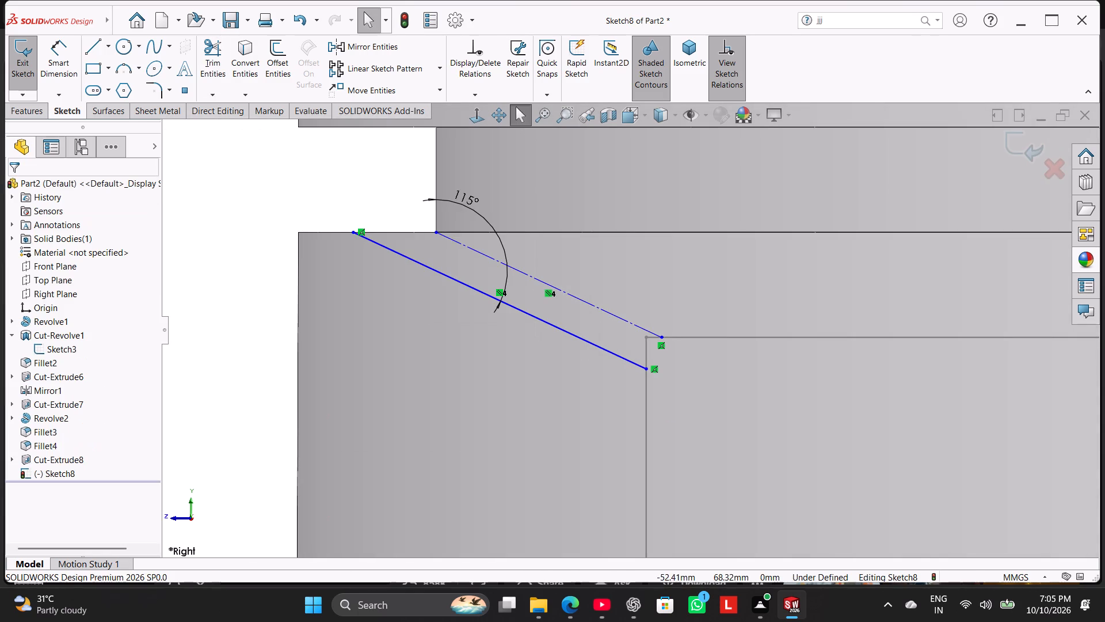
Dimension the lower sloped line from the centerline as a doubled distance of 2 mm.
{"action": "left_click", "coordinate": [55, 58]}
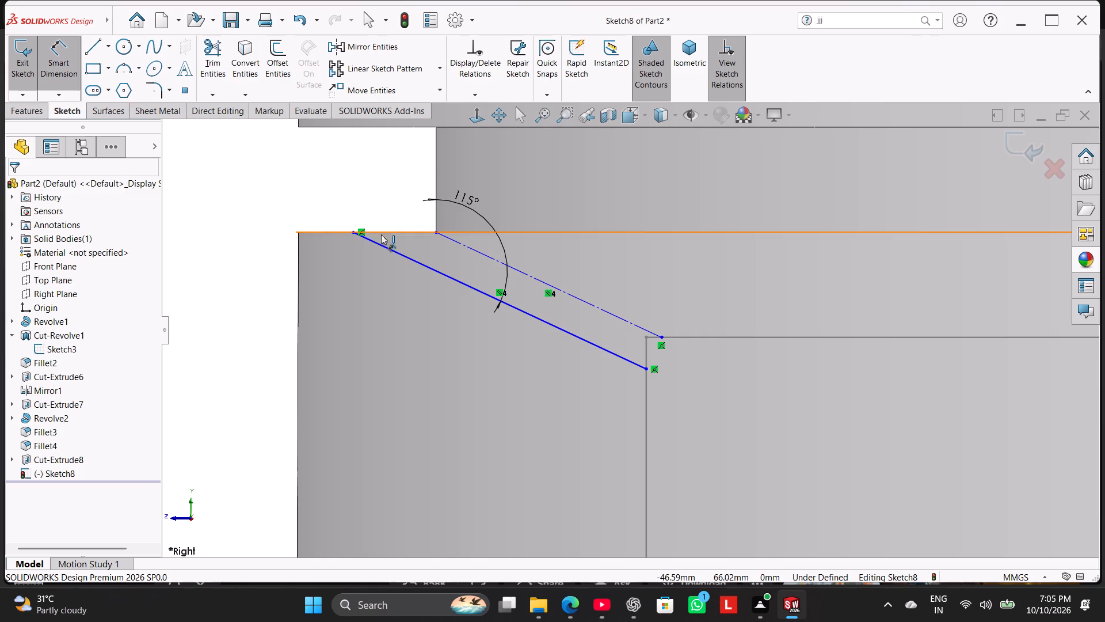
{"action": "left_click", "coordinate": [397, 252]}
{"action": "left_click", "coordinate": [458, 242]}
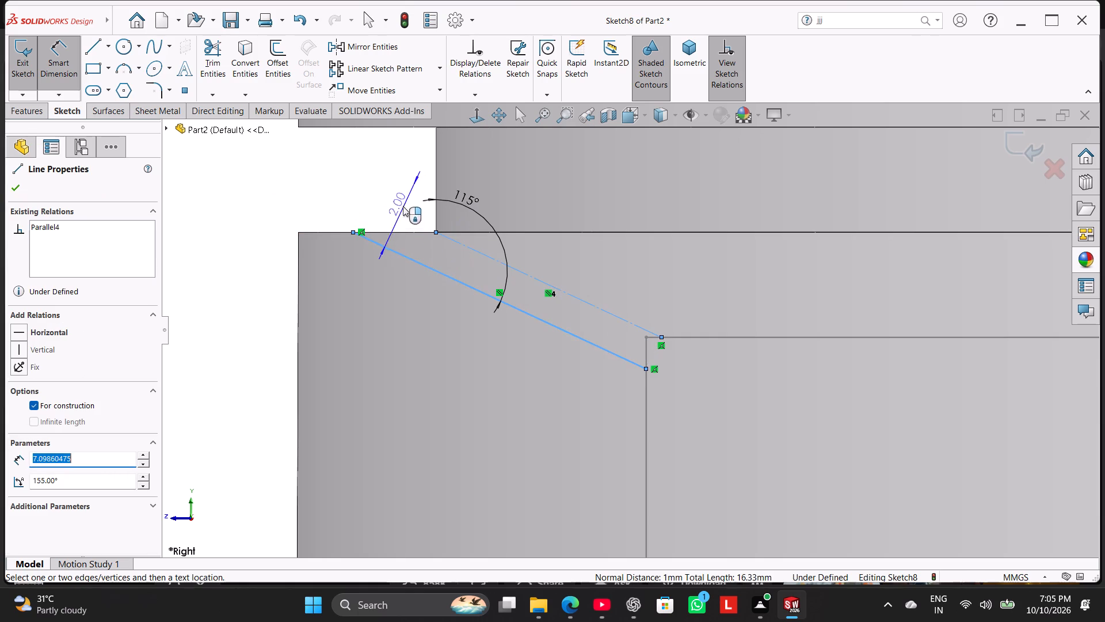
{"action": "left_click", "coordinate": [376, 181]}
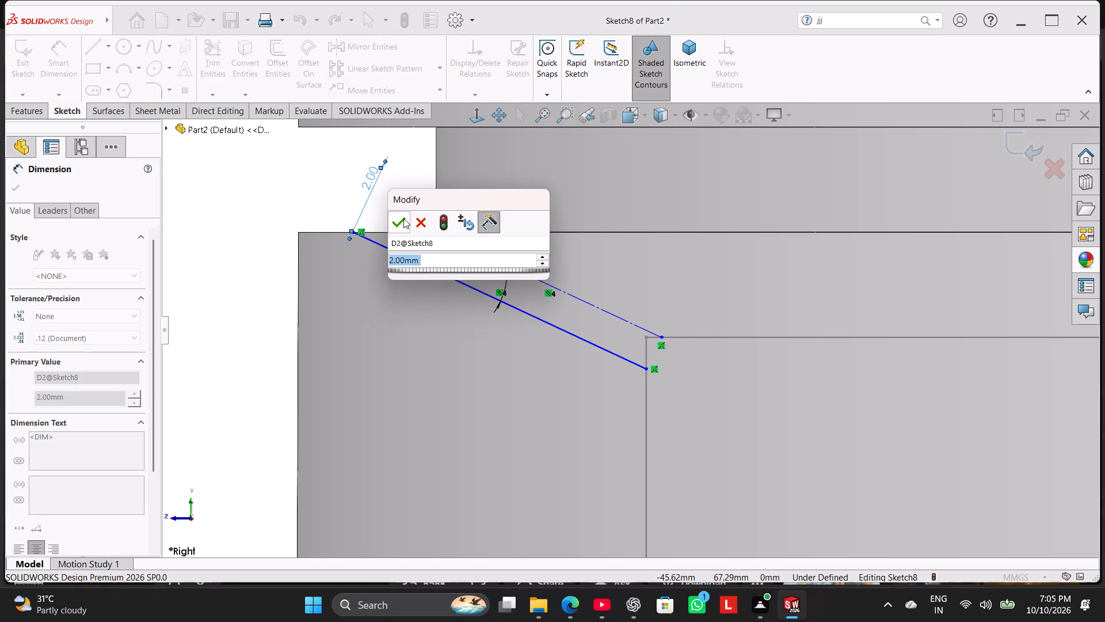
{"action": "left_click", "coordinate": [400, 219]}
{"action": "right_click", "coordinate": [299, 195]}
{"action": "left_click", "coordinate": [338, 236]}
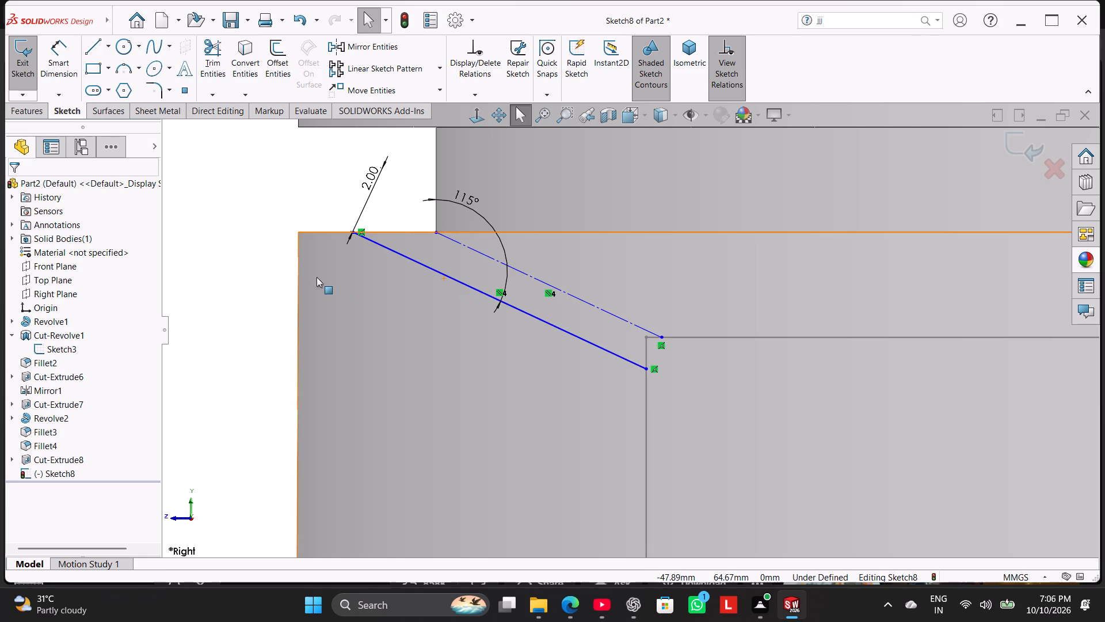
Apply a parallel relation between the lower sloped line and the centerline.
{"action": "left_click", "coordinate": [528, 314]}
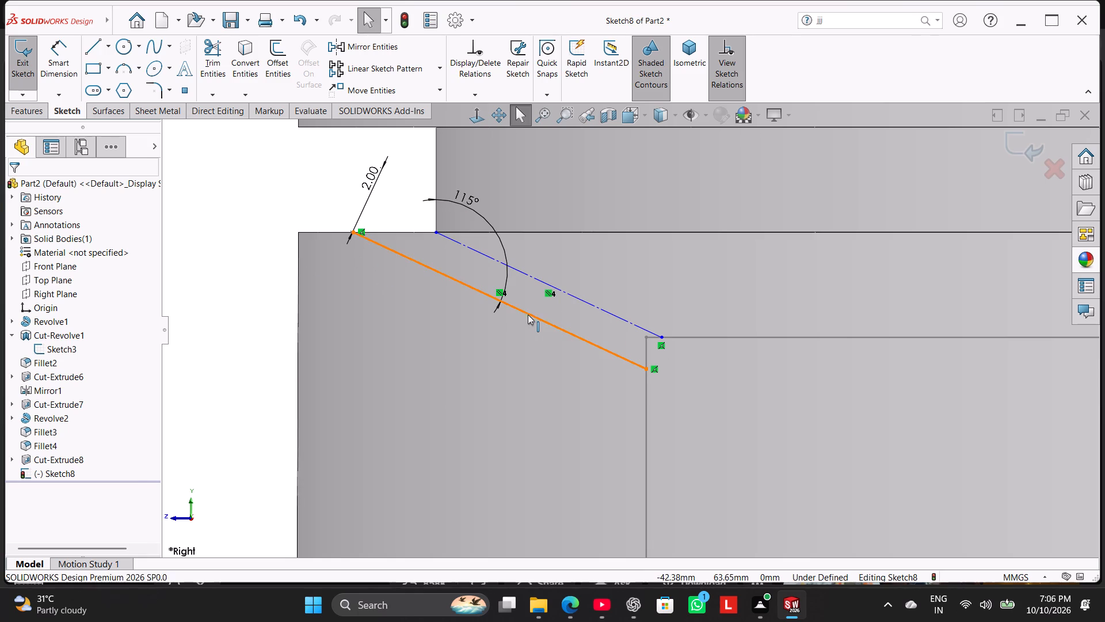
{"action": "left_click", "coordinate": [533, 279], "text": "ctrl"}
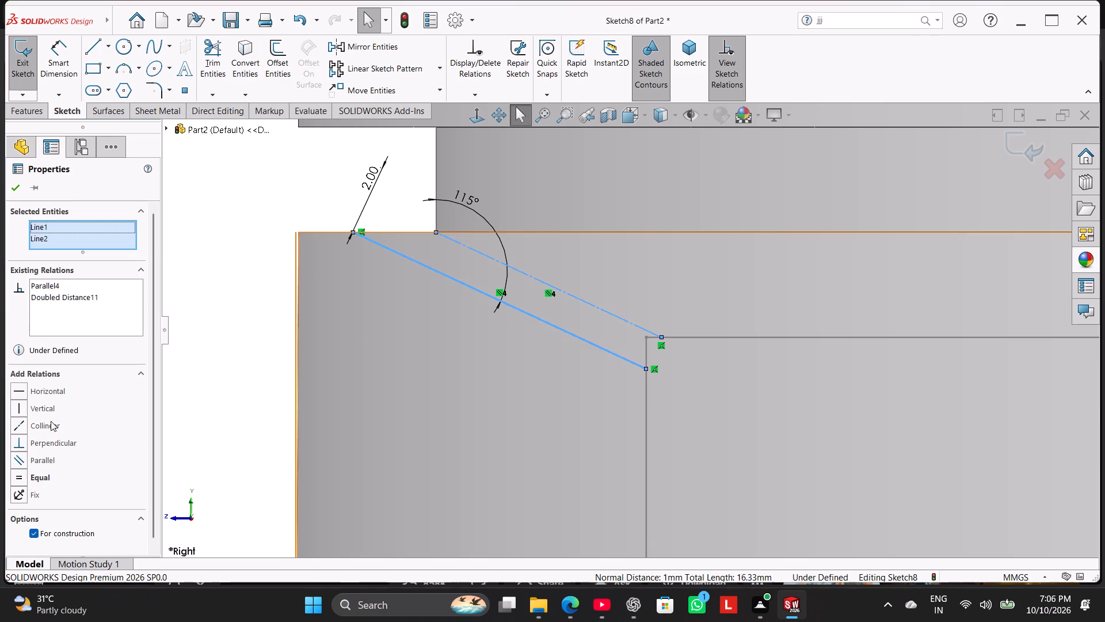
{"action": "left_click", "coordinate": [42, 458]}
{"action": "left_click", "coordinate": [219, 355]}
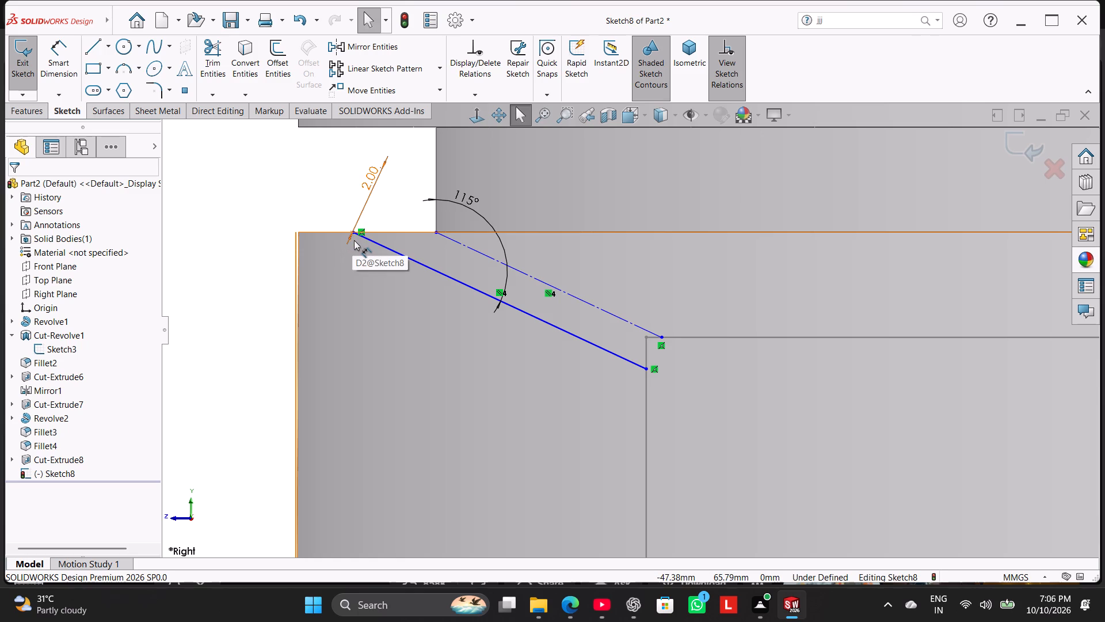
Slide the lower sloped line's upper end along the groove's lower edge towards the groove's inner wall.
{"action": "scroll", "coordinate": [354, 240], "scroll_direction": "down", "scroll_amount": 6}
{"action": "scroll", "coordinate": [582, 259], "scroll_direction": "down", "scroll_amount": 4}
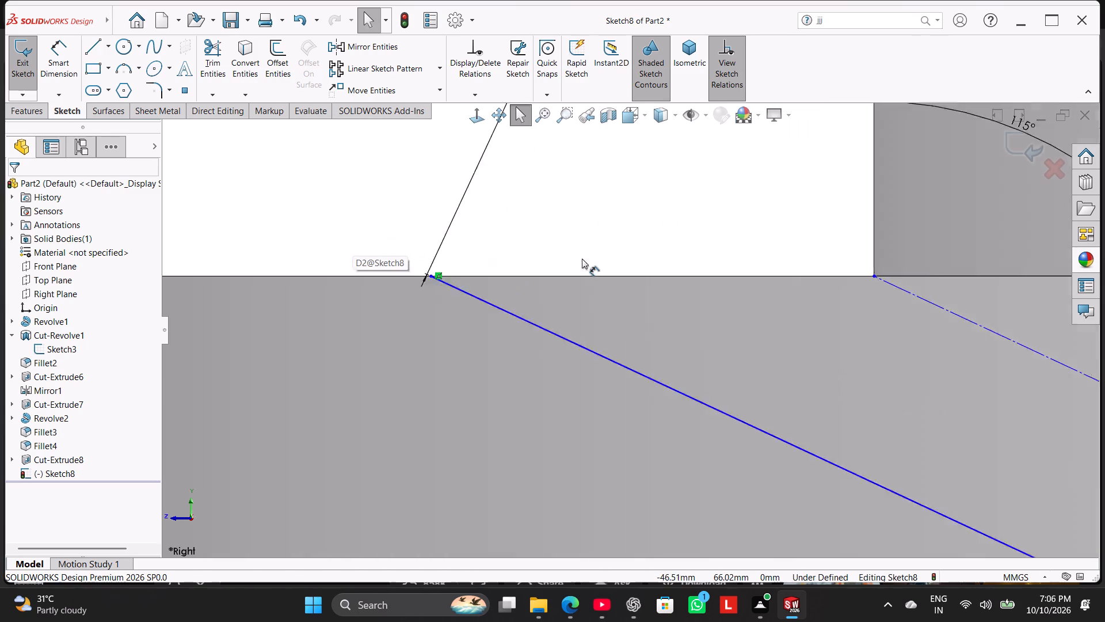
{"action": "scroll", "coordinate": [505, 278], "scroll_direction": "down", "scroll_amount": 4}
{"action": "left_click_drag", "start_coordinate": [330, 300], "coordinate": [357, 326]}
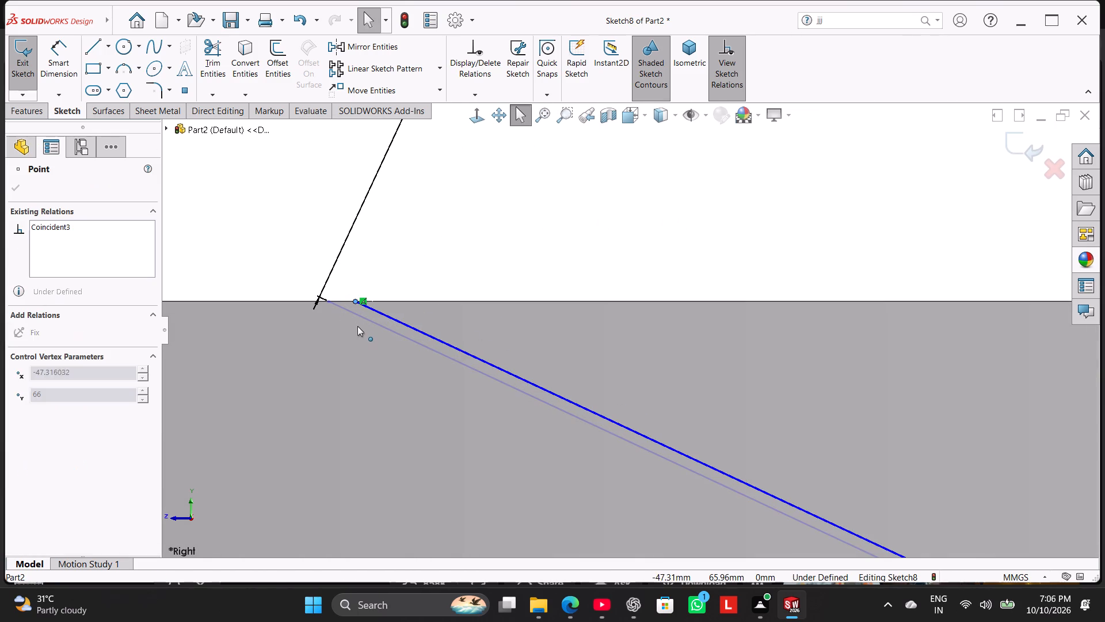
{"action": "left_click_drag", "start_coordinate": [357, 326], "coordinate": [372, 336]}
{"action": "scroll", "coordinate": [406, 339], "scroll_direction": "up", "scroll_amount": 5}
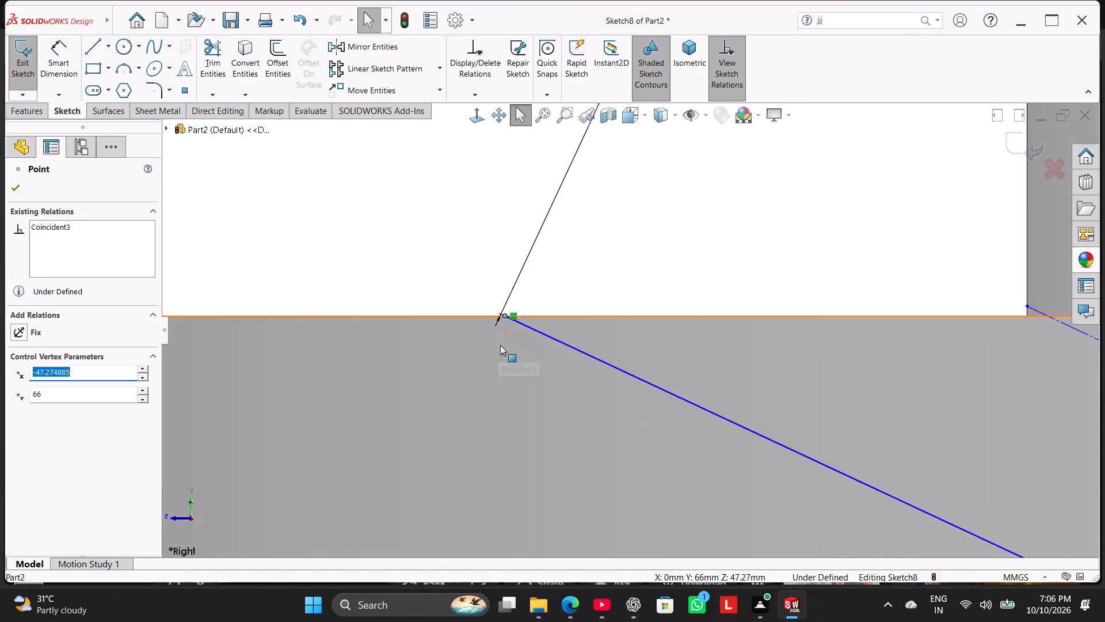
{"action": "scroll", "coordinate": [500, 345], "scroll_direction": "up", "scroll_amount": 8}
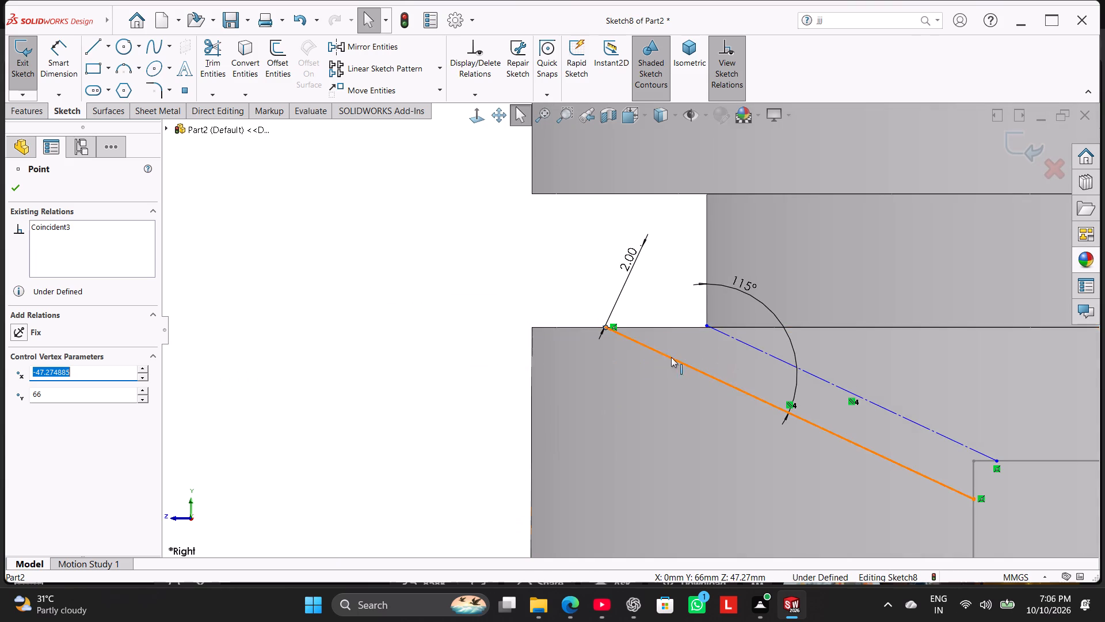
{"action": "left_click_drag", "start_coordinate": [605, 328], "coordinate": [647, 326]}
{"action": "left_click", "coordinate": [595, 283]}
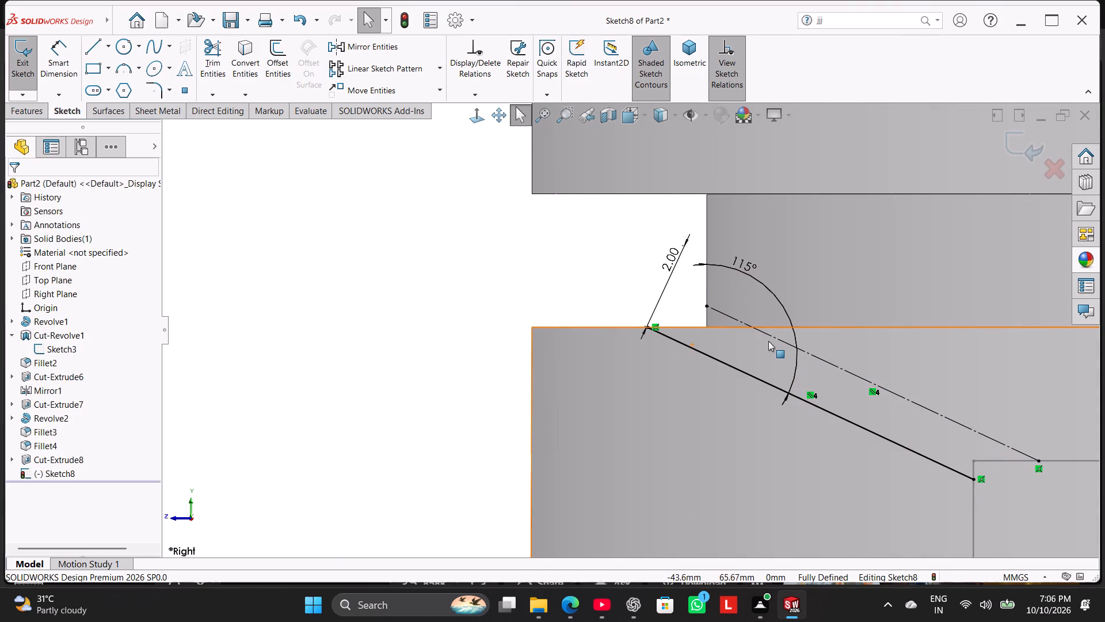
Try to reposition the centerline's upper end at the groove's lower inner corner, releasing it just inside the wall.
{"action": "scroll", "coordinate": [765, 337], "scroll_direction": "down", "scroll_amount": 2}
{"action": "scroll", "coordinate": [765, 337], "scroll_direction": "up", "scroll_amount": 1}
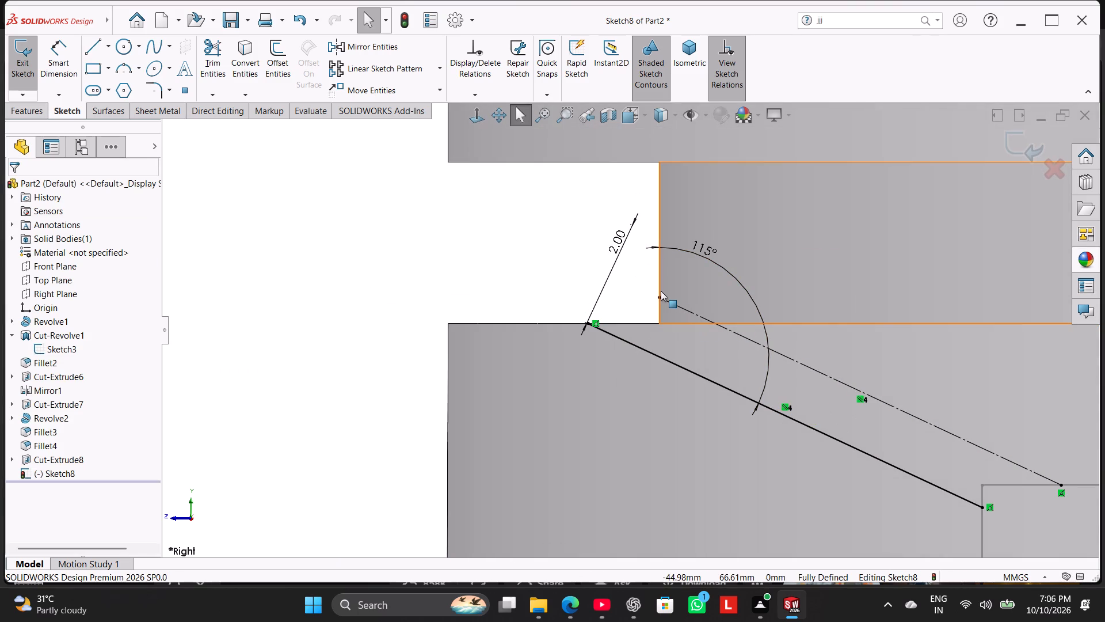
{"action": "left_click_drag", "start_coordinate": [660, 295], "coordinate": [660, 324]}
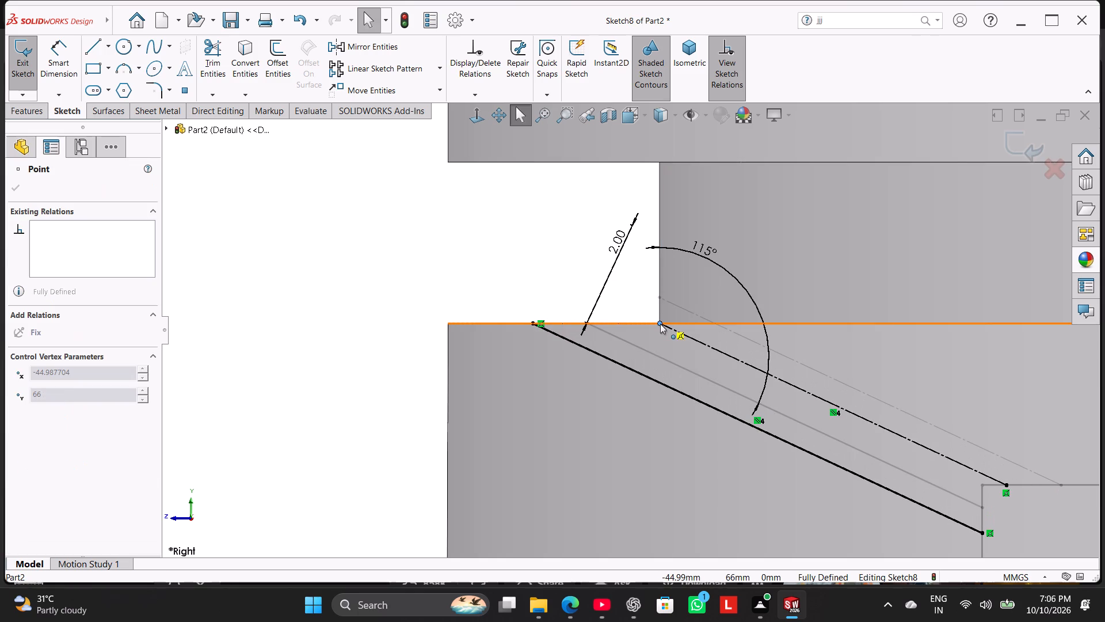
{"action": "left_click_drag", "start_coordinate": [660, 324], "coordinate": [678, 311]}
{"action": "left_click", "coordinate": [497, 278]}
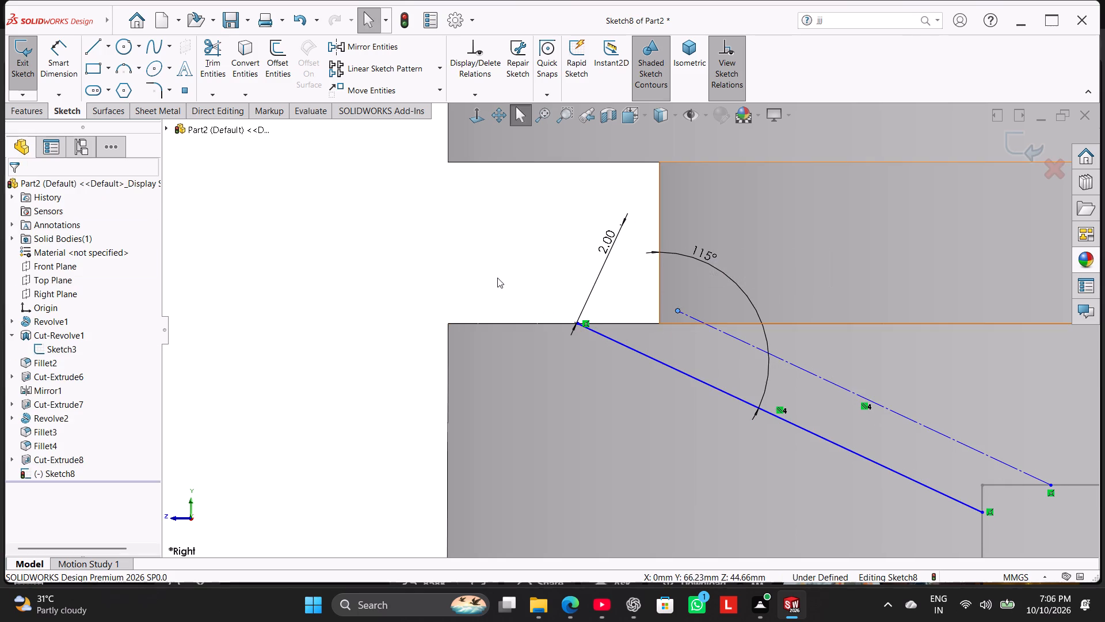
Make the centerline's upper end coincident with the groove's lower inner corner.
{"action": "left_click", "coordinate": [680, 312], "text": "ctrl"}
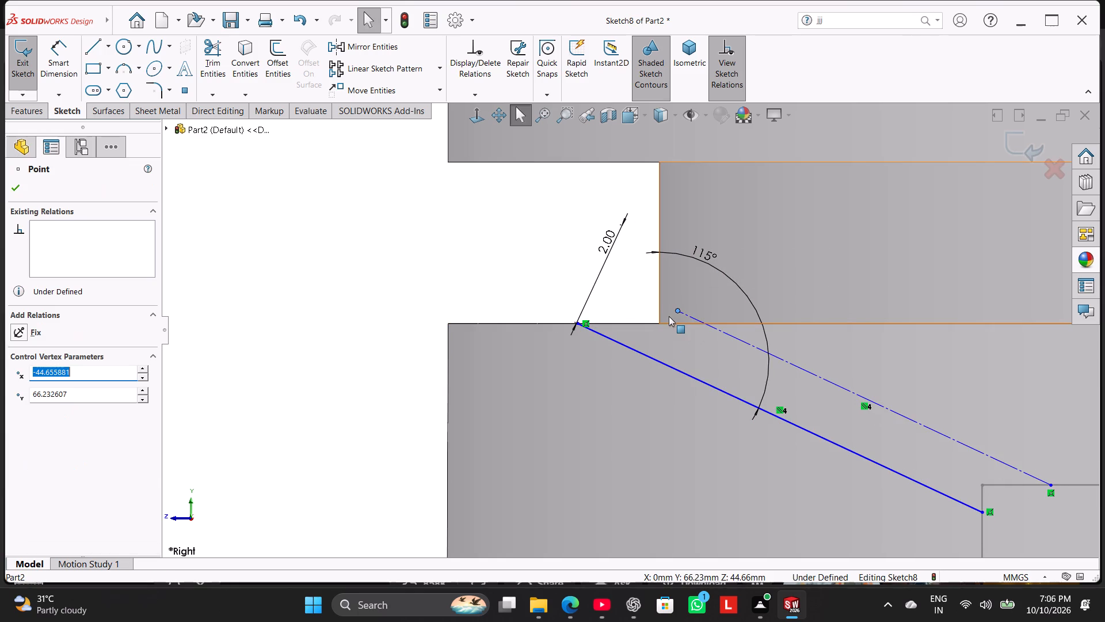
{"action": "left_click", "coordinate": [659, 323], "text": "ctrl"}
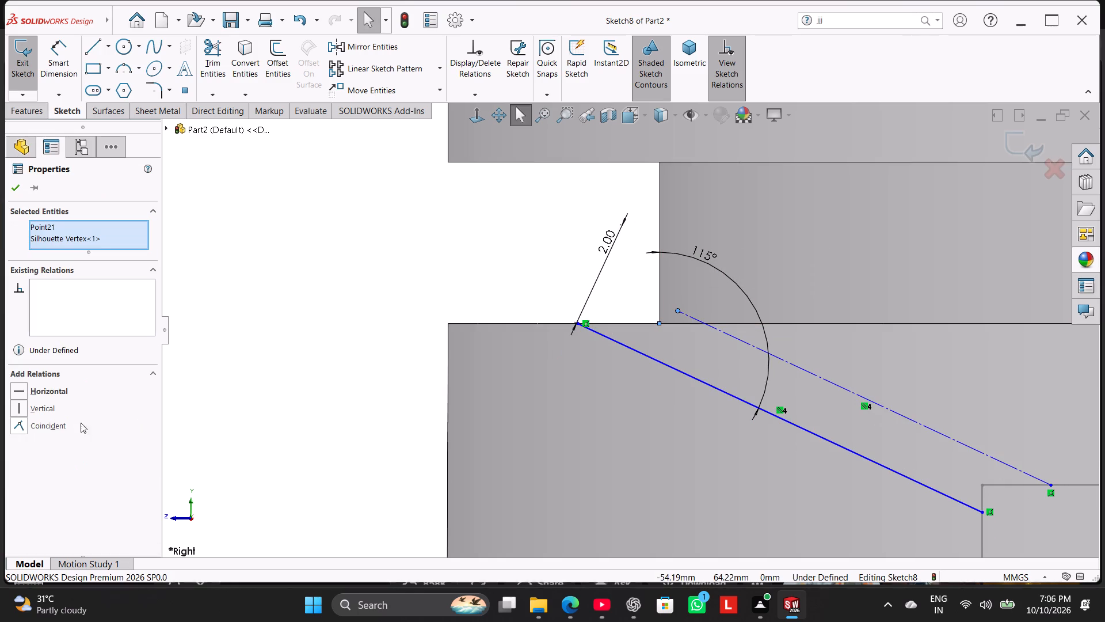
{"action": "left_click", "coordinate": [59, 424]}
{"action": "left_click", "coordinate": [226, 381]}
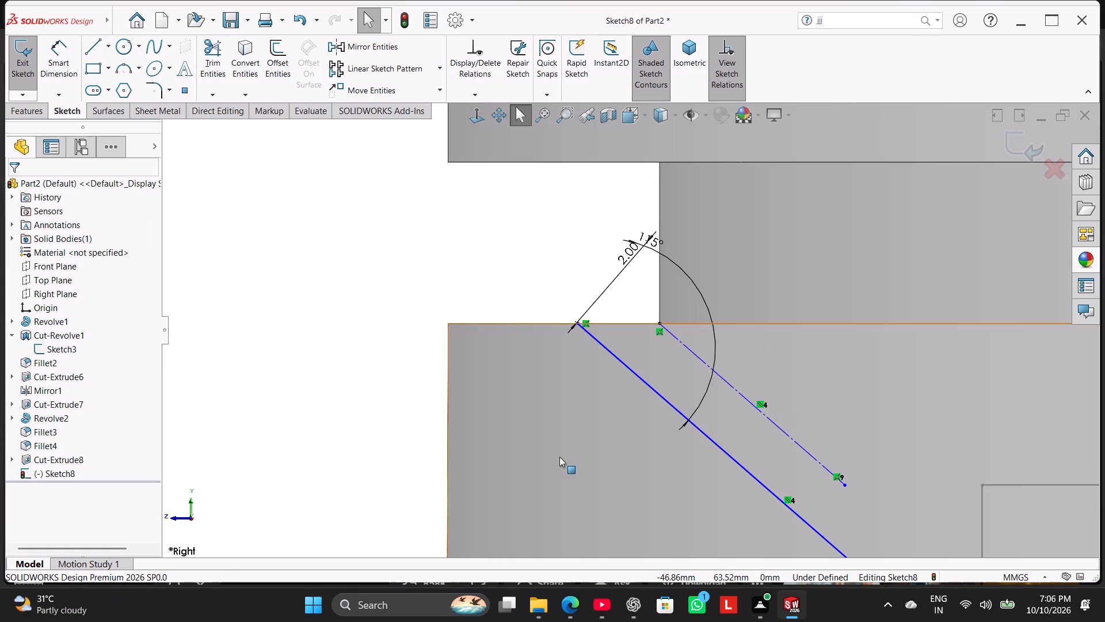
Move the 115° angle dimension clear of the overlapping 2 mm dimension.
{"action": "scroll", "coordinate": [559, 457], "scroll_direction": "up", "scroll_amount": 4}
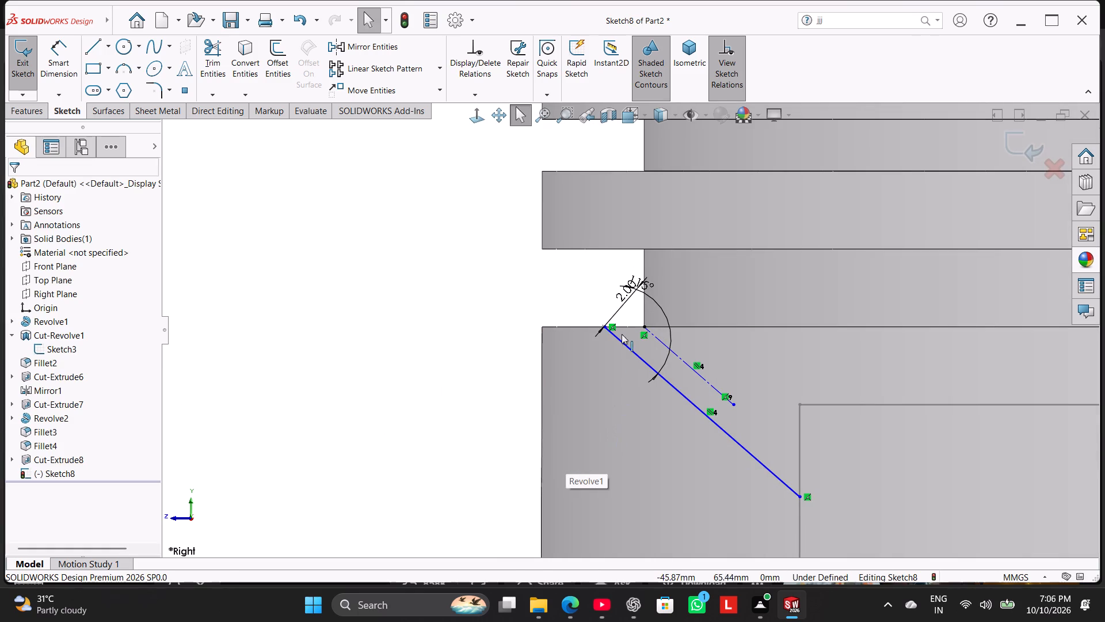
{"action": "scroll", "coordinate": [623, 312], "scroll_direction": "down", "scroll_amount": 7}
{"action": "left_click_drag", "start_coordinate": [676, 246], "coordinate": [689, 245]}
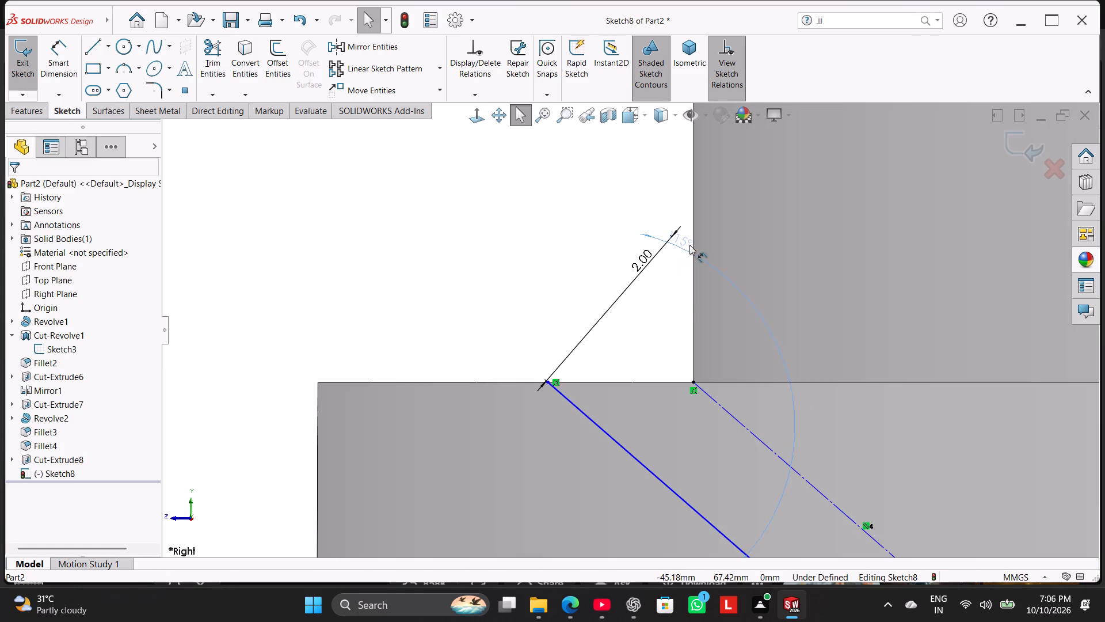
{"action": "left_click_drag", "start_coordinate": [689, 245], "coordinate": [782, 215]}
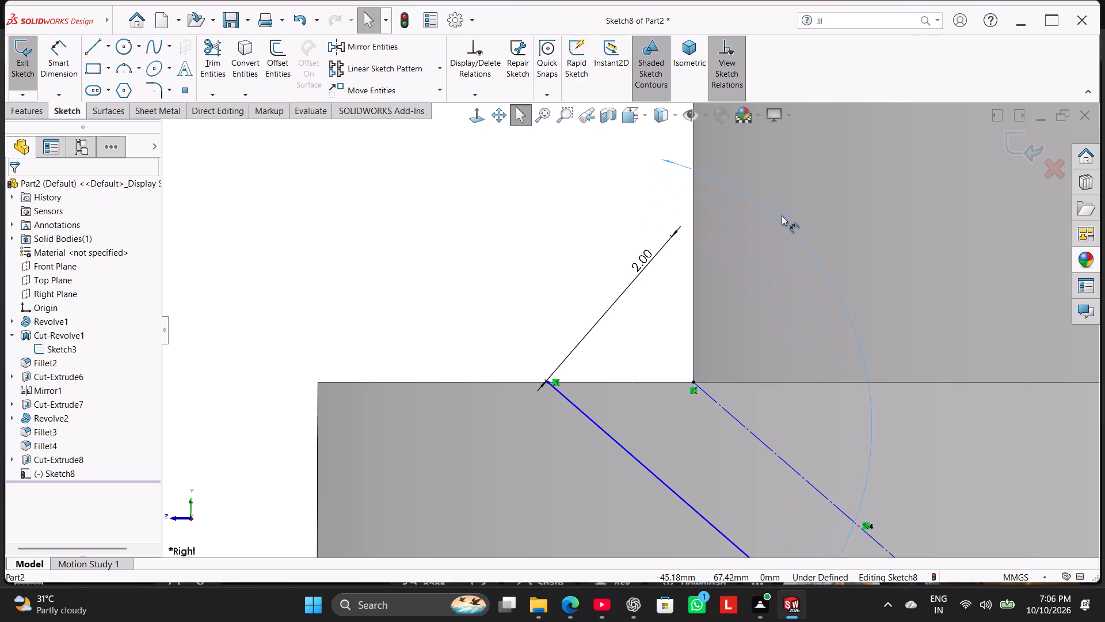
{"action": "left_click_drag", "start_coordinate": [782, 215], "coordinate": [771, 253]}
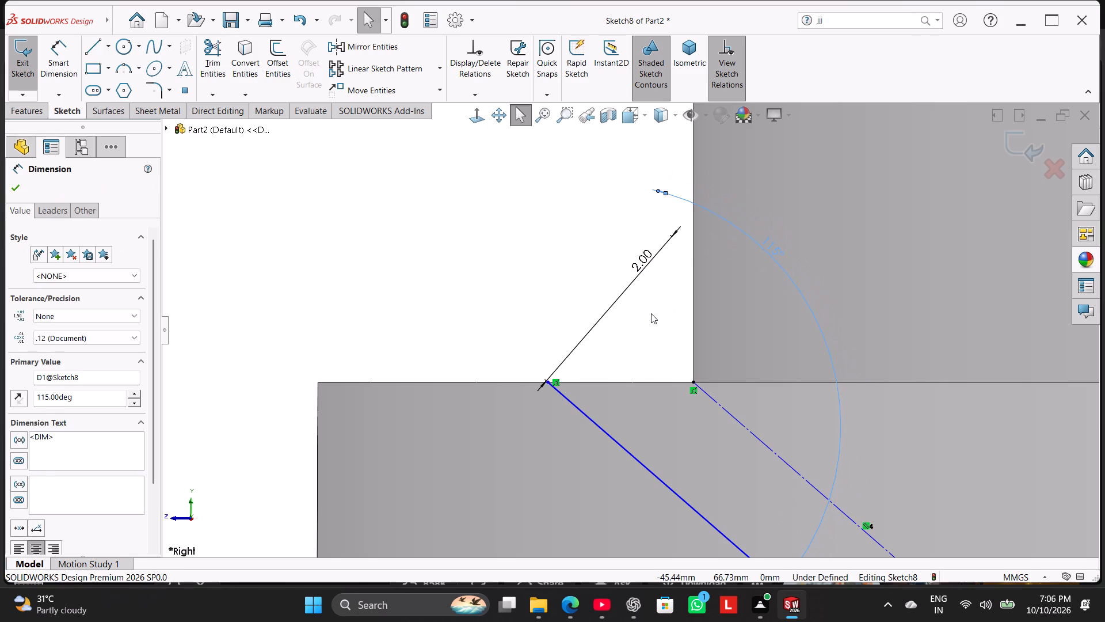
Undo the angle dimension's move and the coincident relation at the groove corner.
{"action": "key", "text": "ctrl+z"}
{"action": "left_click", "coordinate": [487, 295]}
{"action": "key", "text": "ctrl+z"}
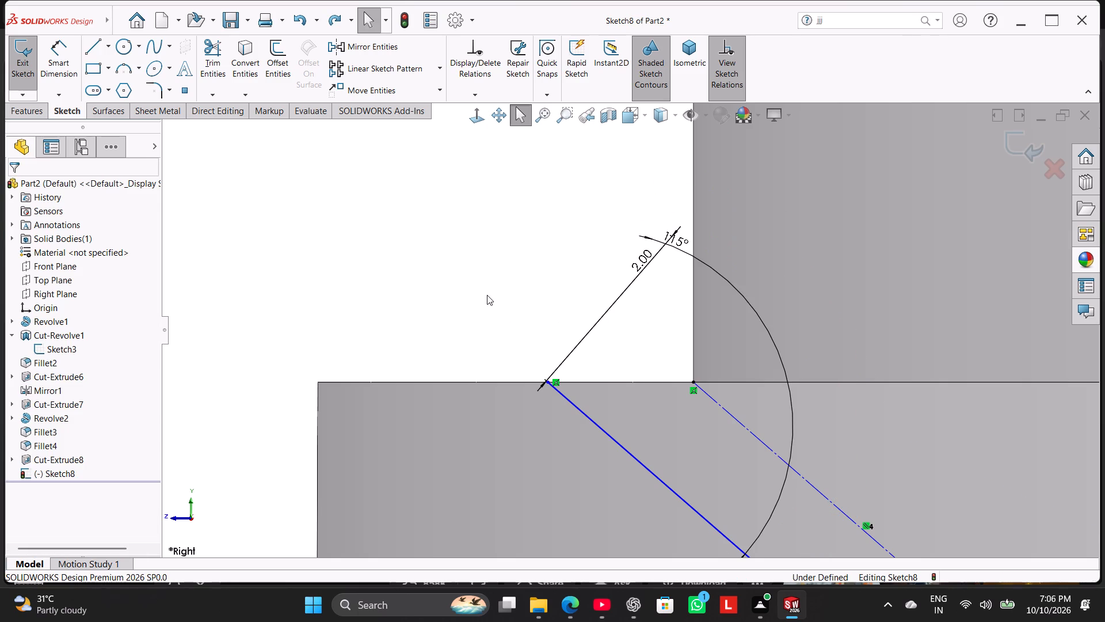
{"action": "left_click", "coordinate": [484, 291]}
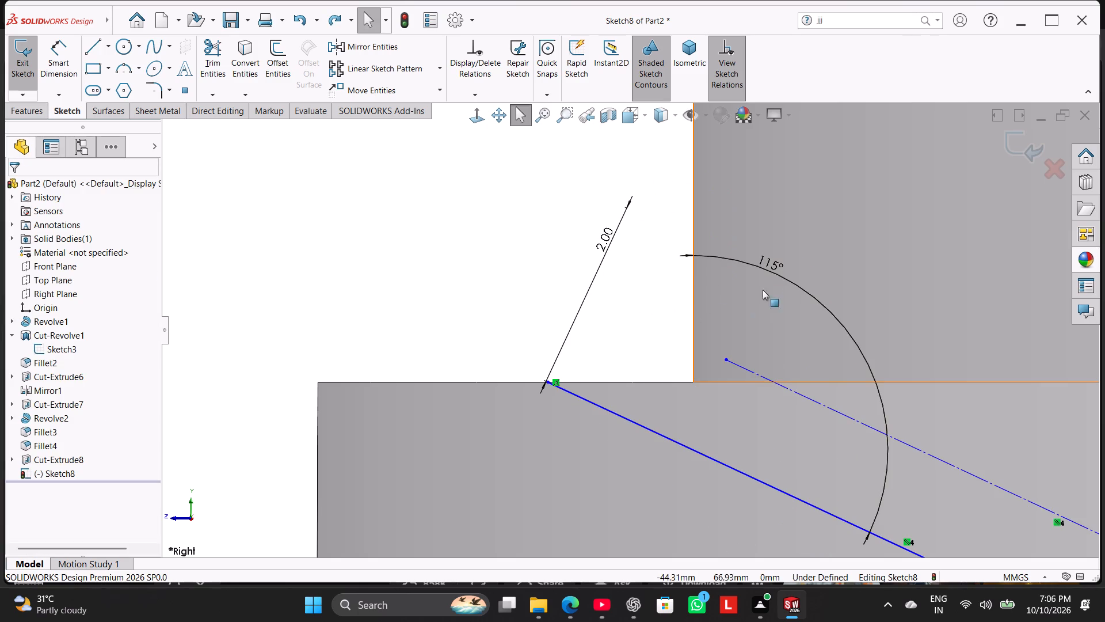
Move the 115° angle dimension farther out from the sloped lines.
{"action": "left_click_drag", "start_coordinate": [767, 271], "coordinate": [791, 215]}
{"action": "left_click", "coordinate": [501, 323]}
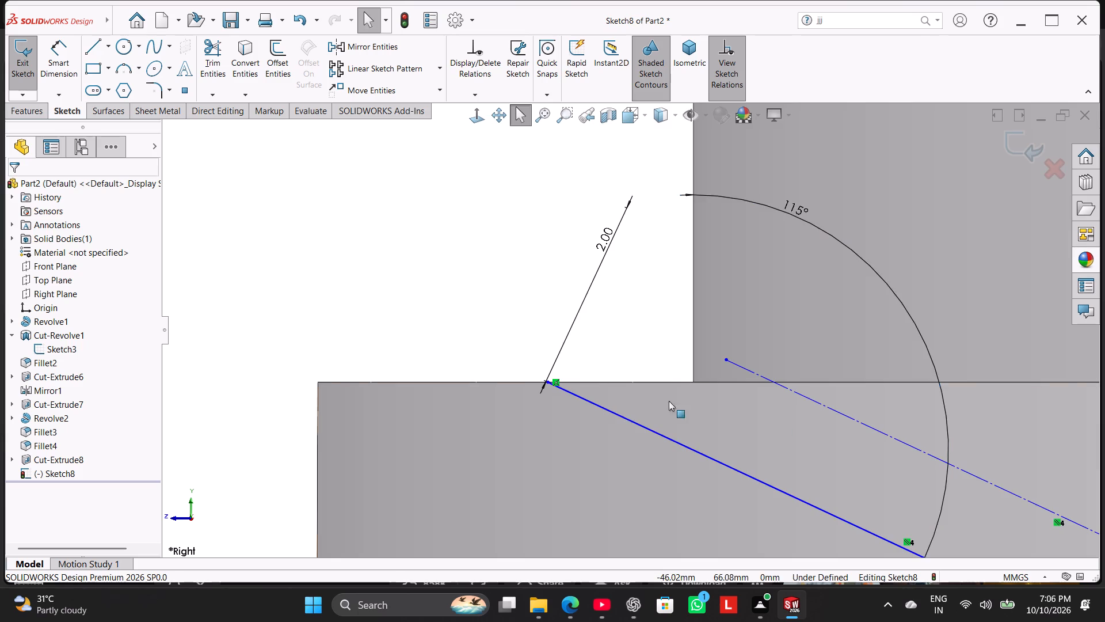
Move the centerline's lower end onto the pocket corner so that it snaps coincident there.
{"action": "scroll", "coordinate": [797, 427], "scroll_direction": "up", "scroll_amount": 5}
{"action": "scroll", "coordinate": [811, 446], "scroll_direction": "down", "scroll_amount": 2}
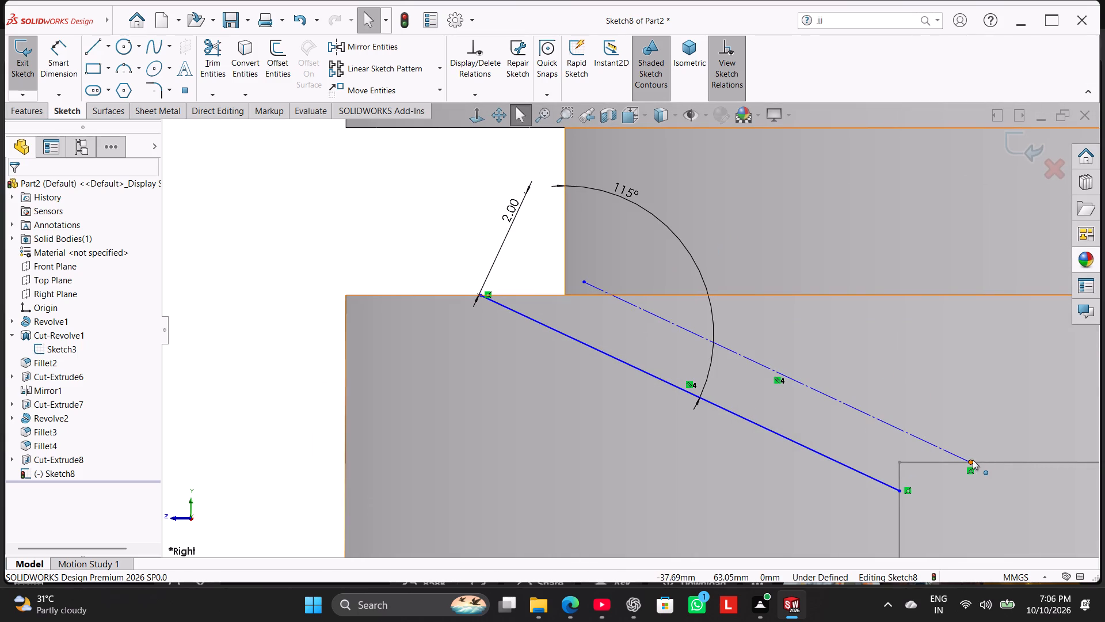
{"action": "left_click_drag", "start_coordinate": [971, 460], "coordinate": [888, 473]}
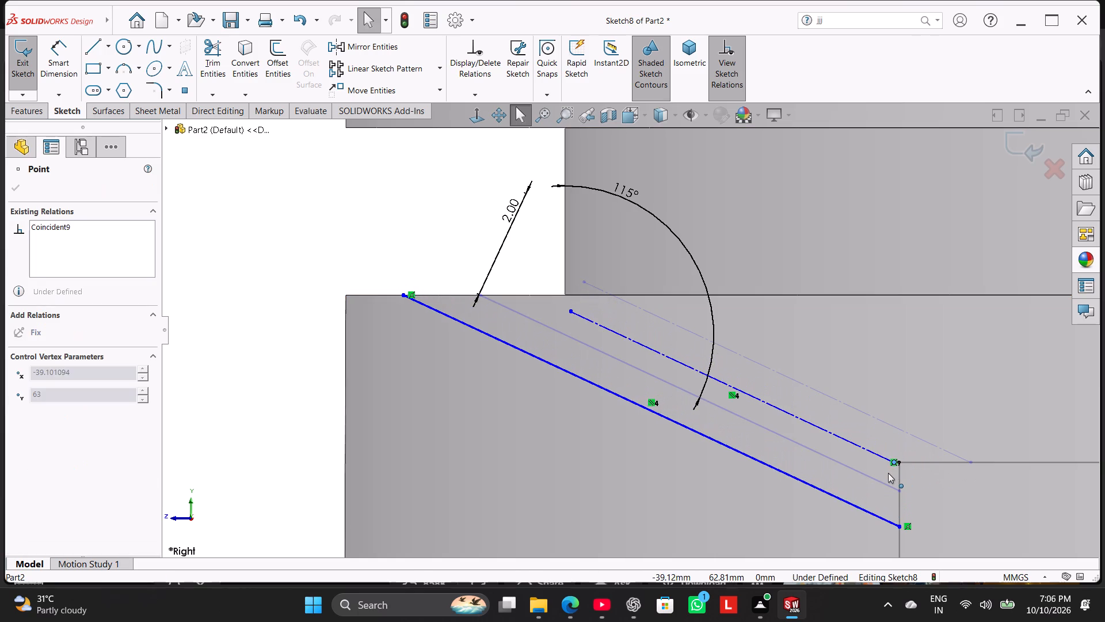
{"action": "left_click_drag", "start_coordinate": [888, 473], "coordinate": [896, 470]}
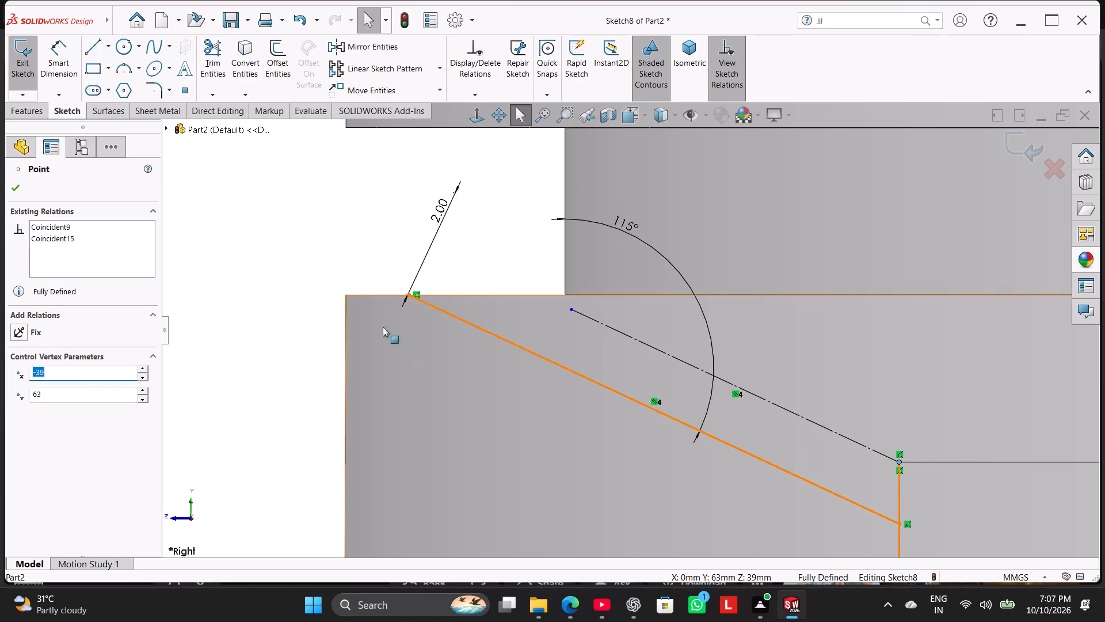
{"action": "left_click", "coordinate": [347, 255]}
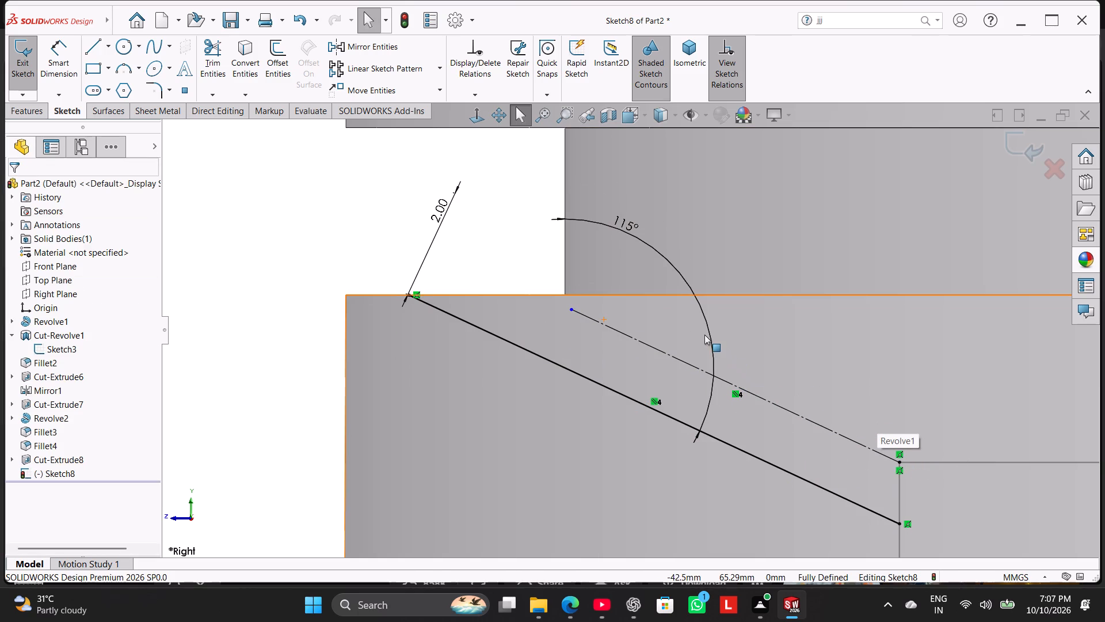
Sketch a line about 12.3 mm long from the groove's upper outer corner, sloping down above the centerline past the pocket corner.
{"action": "scroll", "coordinate": [704, 335], "scroll_direction": "up", "scroll_amount": 2}
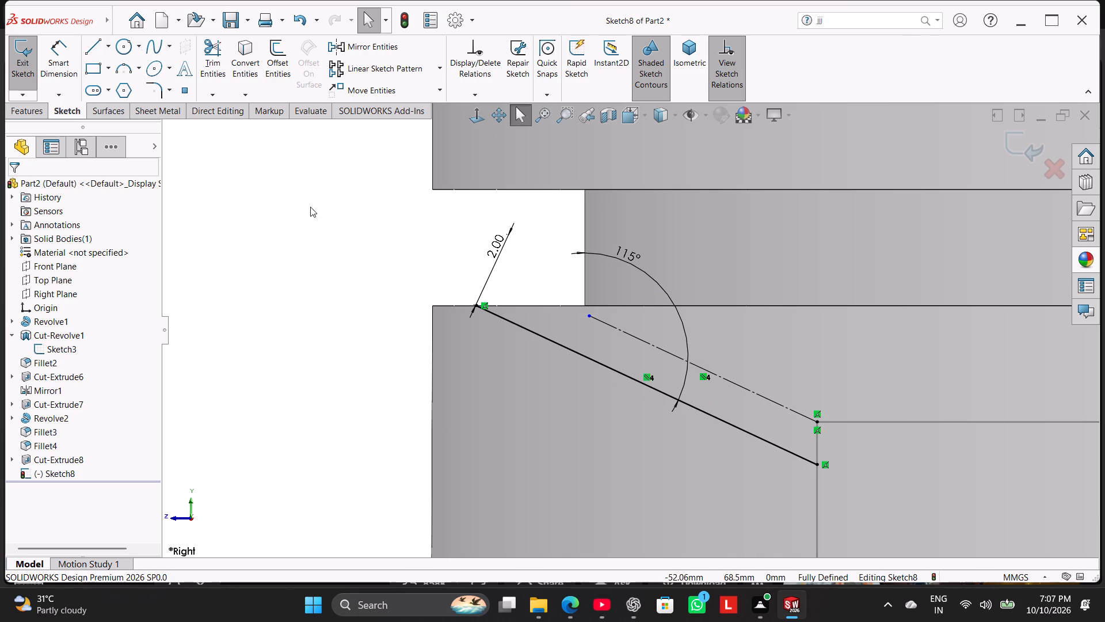
{"action": "left_click", "coordinate": [93, 43]}
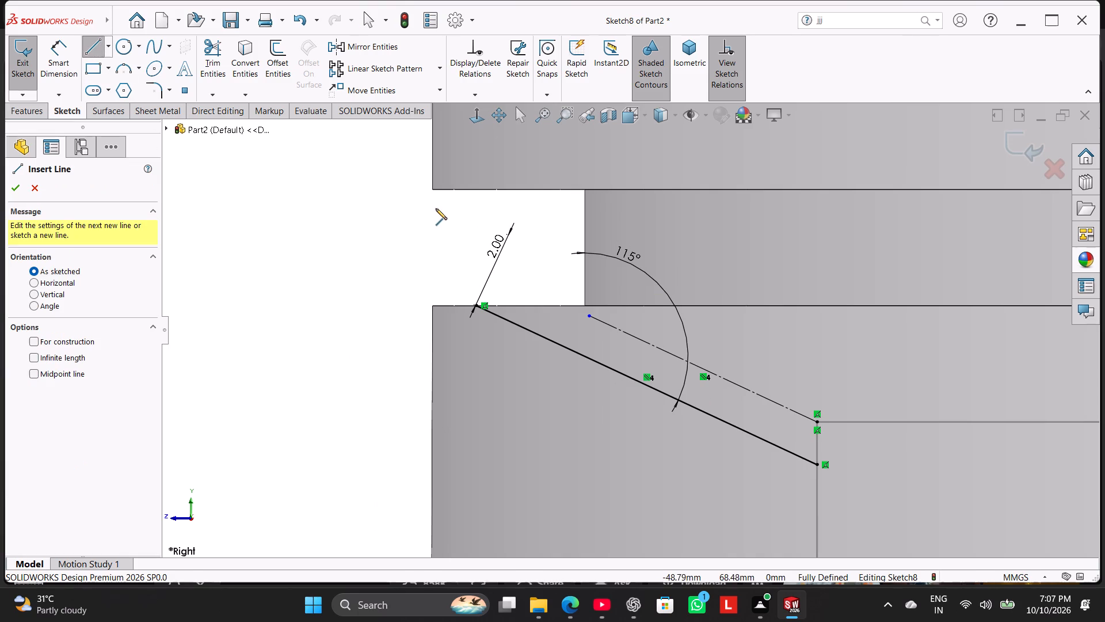
{"action": "left_click", "coordinate": [434, 190]}
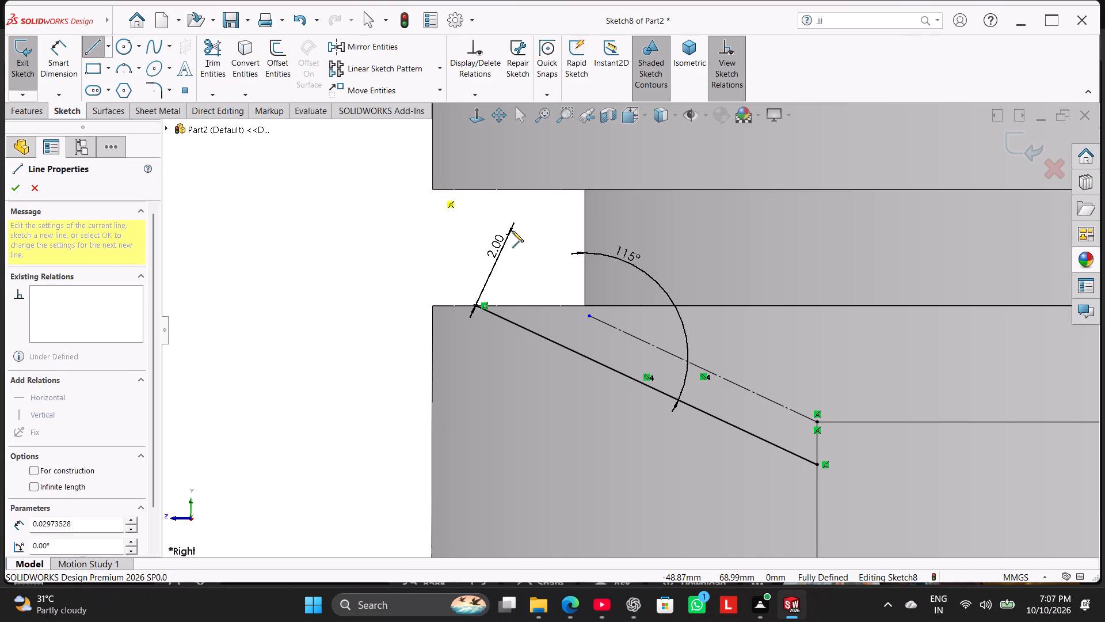
{"action": "left_click", "coordinate": [861, 399]}
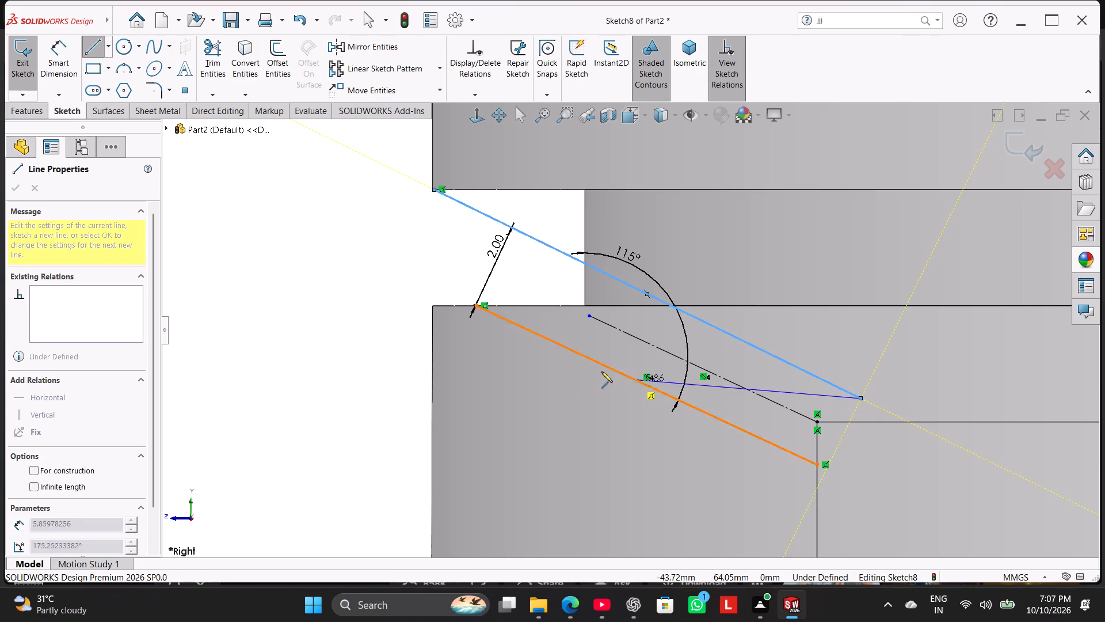
{"action": "right_click", "coordinate": [410, 251]}
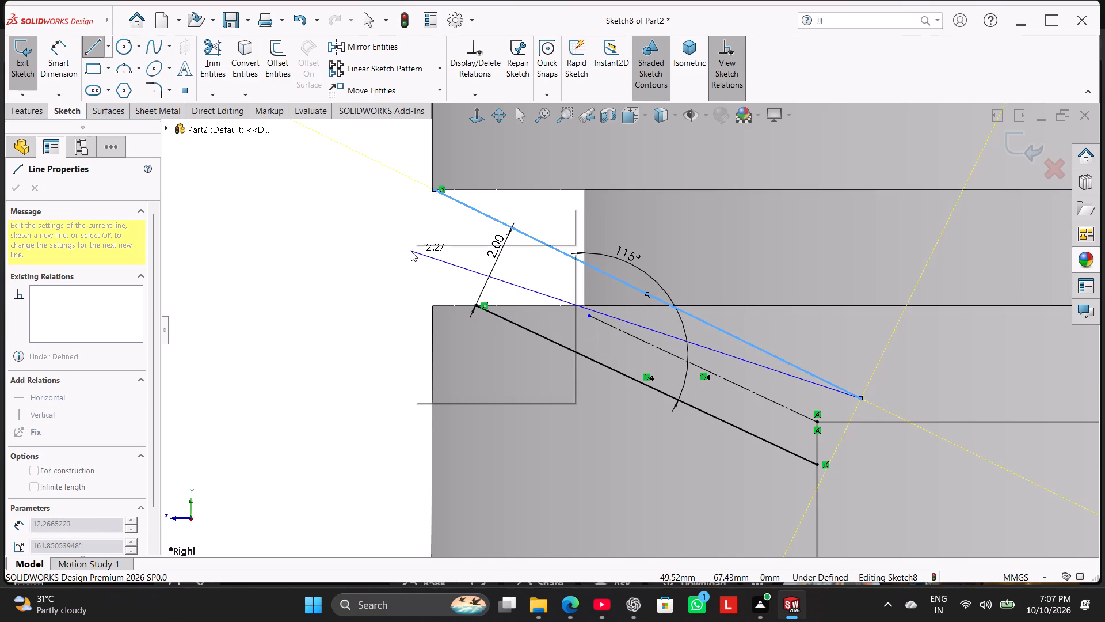
{"action": "left_click", "coordinate": [431, 257]}
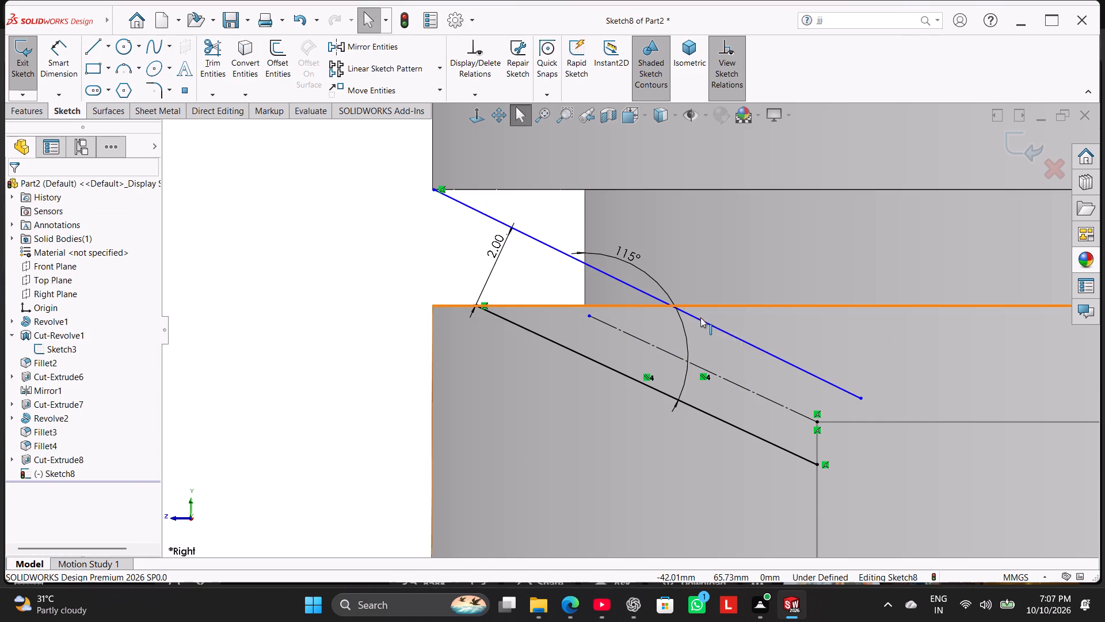
Delete the solid sloped line above the centerline that starts at the groove's upper outer corner.
{"action": "right_click", "coordinate": [701, 318]}
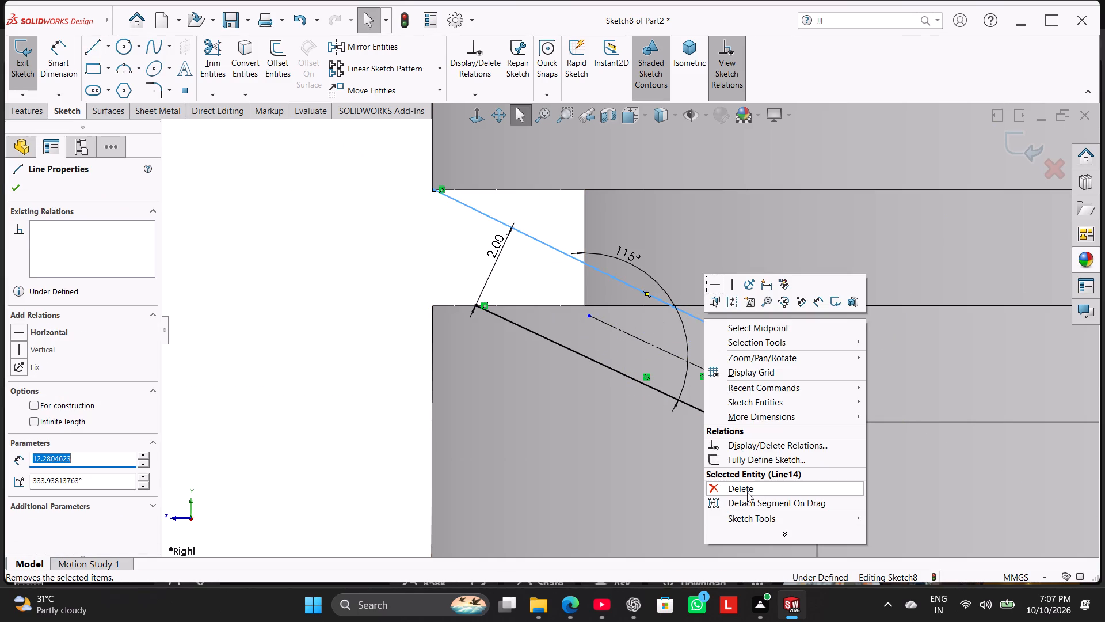
{"action": "left_click", "coordinate": [747, 492]}
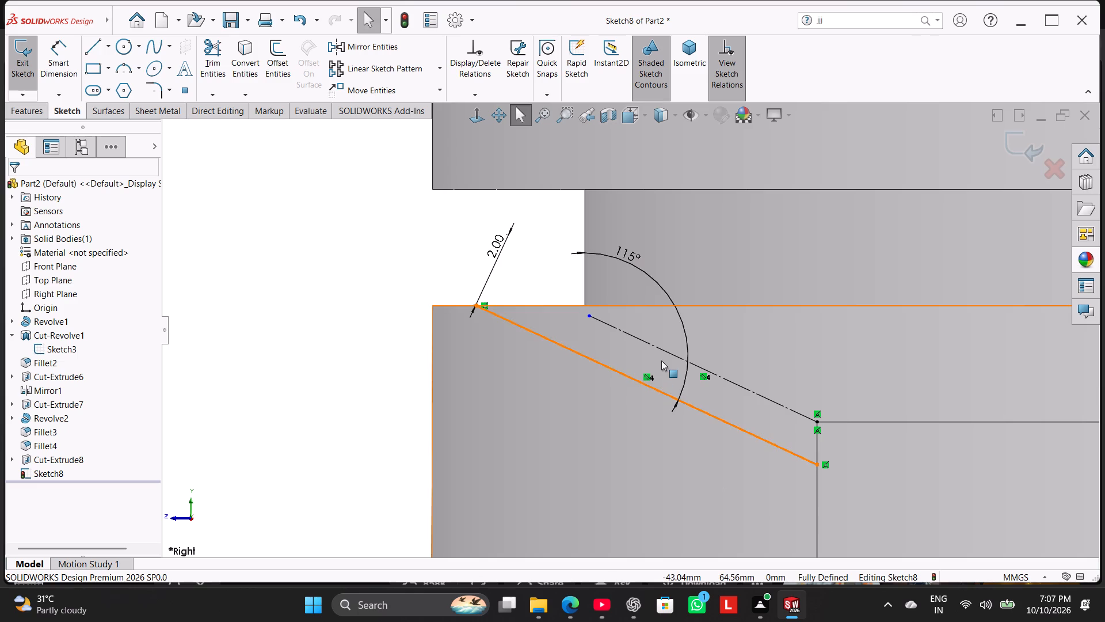
Move the centerline's upper end onto the groove's lower edge so that it snaps coincident there.
{"action": "scroll", "coordinate": [622, 316], "scroll_direction": "down", "scroll_amount": 2}
{"action": "left_click_drag", "start_coordinate": [573, 318], "coordinate": [578, 299]}
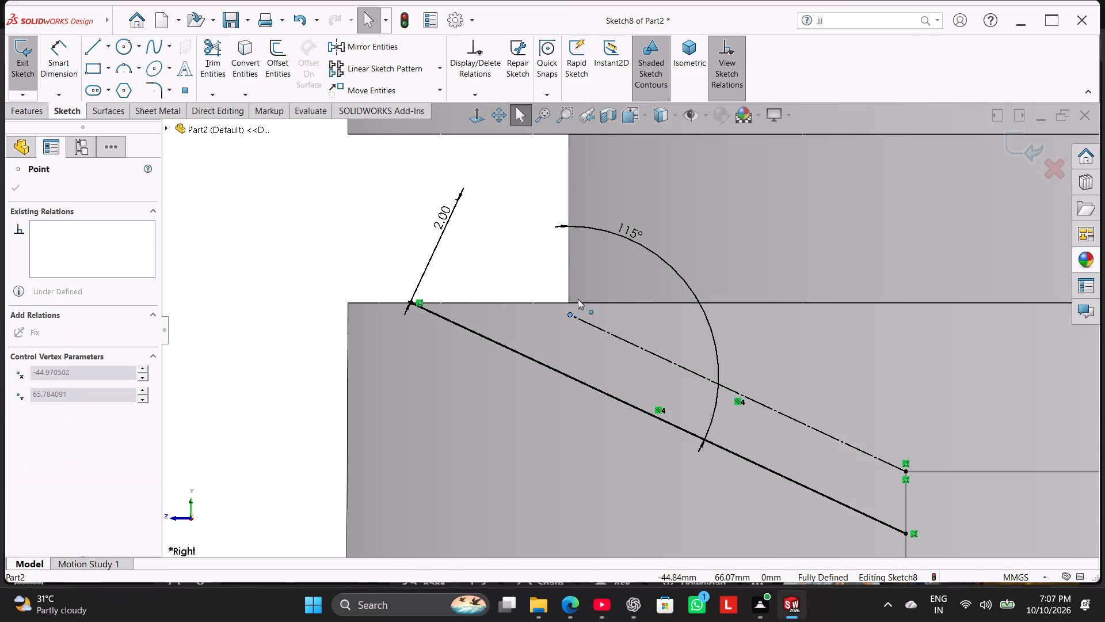
{"action": "left_click_drag", "start_coordinate": [578, 299], "coordinate": [558, 274]}
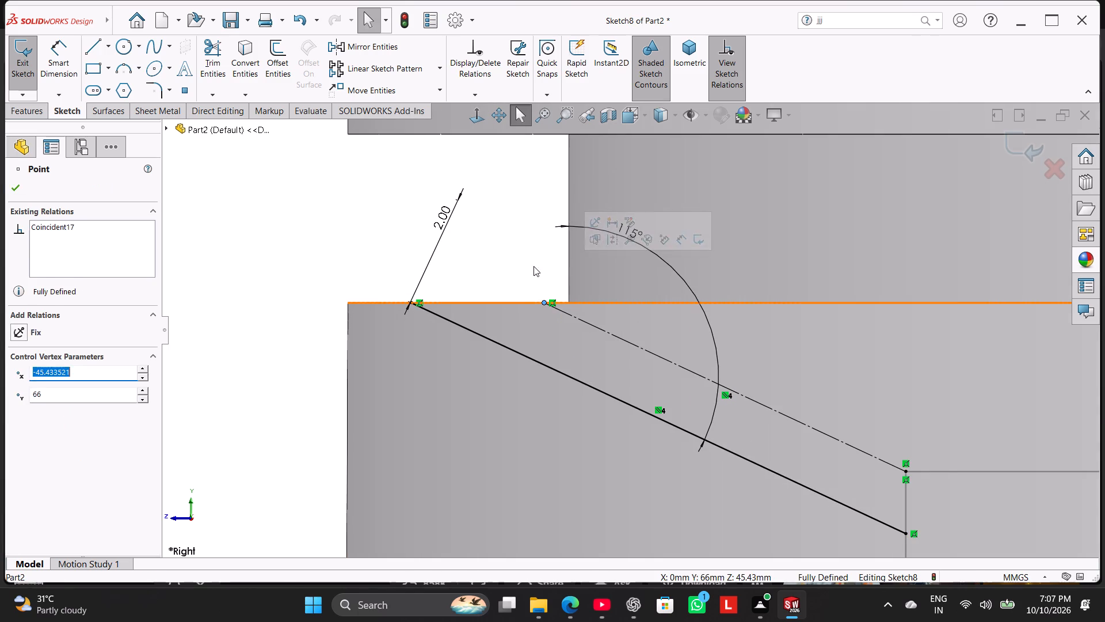
{"action": "left_click", "coordinate": [528, 262]}
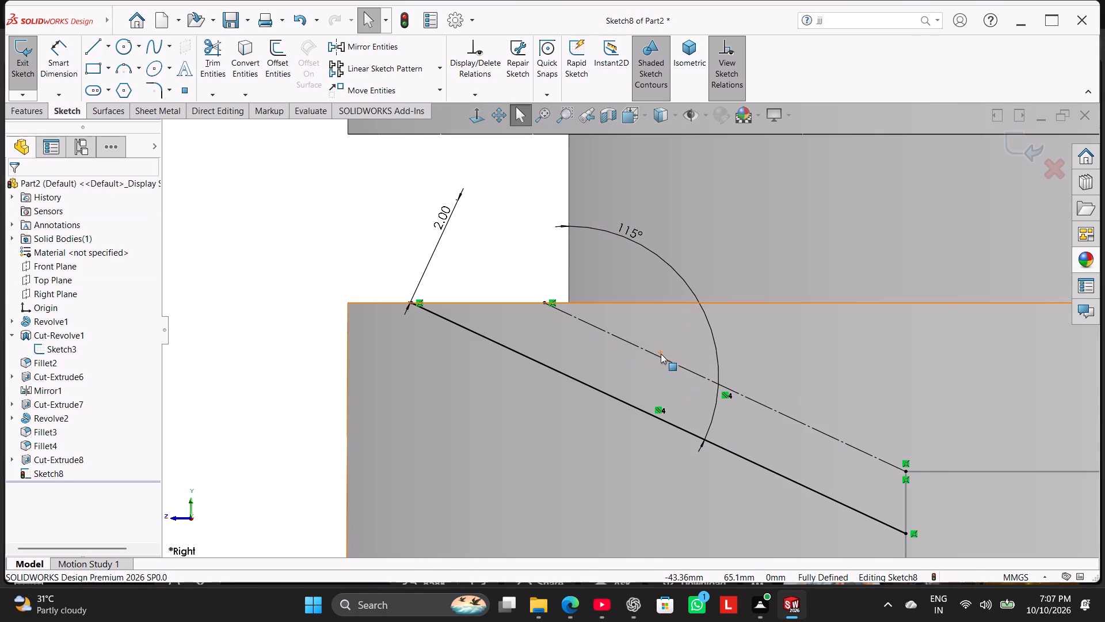
Delete the coincident relation tying the centerline's lower end to the pocket's vertical edge.
{"action": "right_click", "coordinate": [908, 460]}
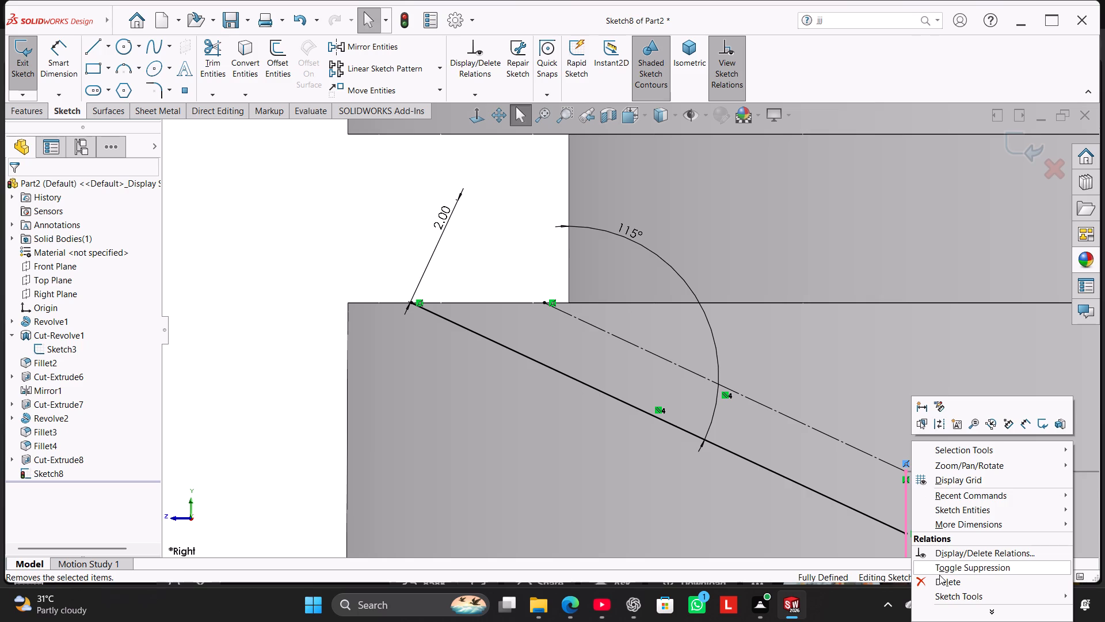
{"action": "left_click", "coordinate": [940, 579]}
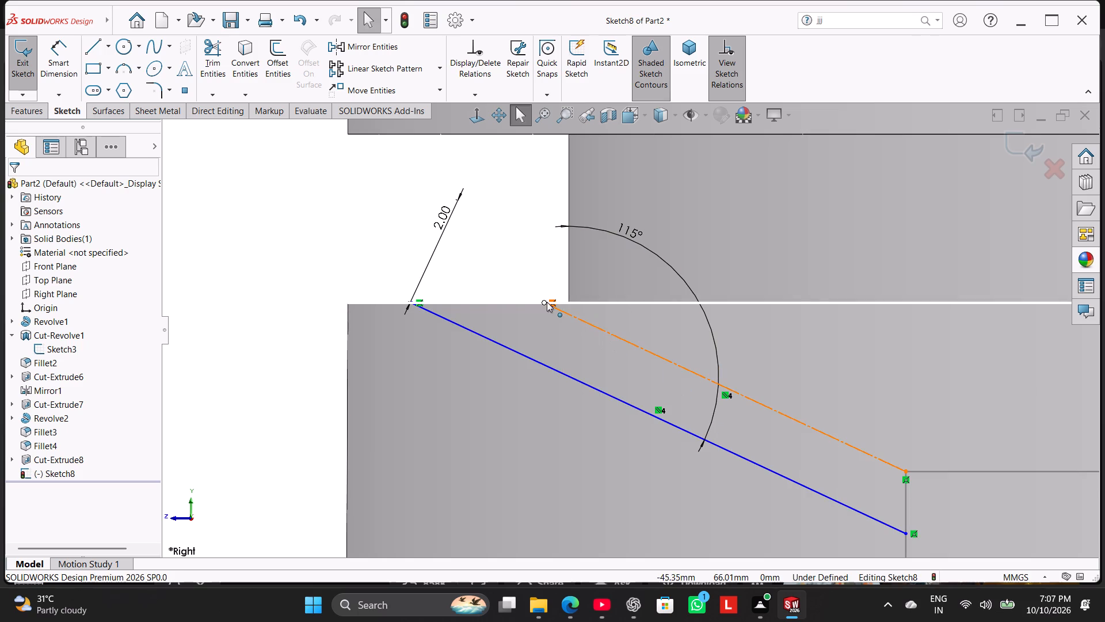
Slide the centerline's upper end along the groove's lower edge and make it coincident with the groove's inner vertical edge.
{"action": "left_click_drag", "start_coordinate": [547, 302], "coordinate": [570, 327]}
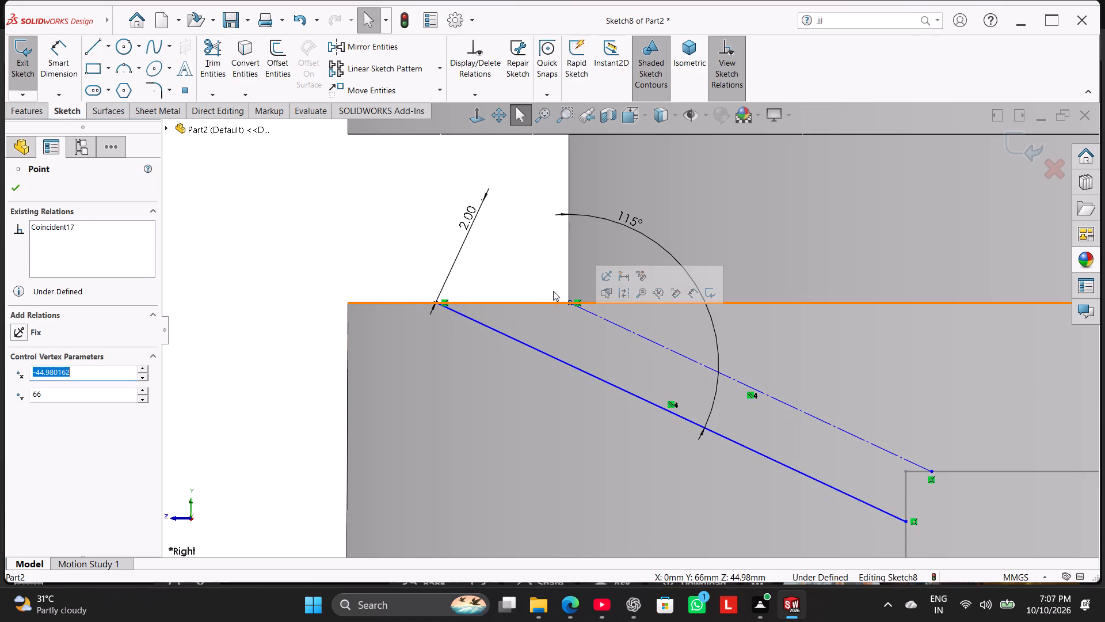
{"action": "scroll", "coordinate": [550, 279], "scroll_direction": "down", "scroll_amount": 7}
{"action": "scroll", "coordinate": [607, 339], "scroll_direction": "down", "scroll_amount": 4}
{"action": "left_click_drag", "start_coordinate": [663, 365], "coordinate": [664, 365]}
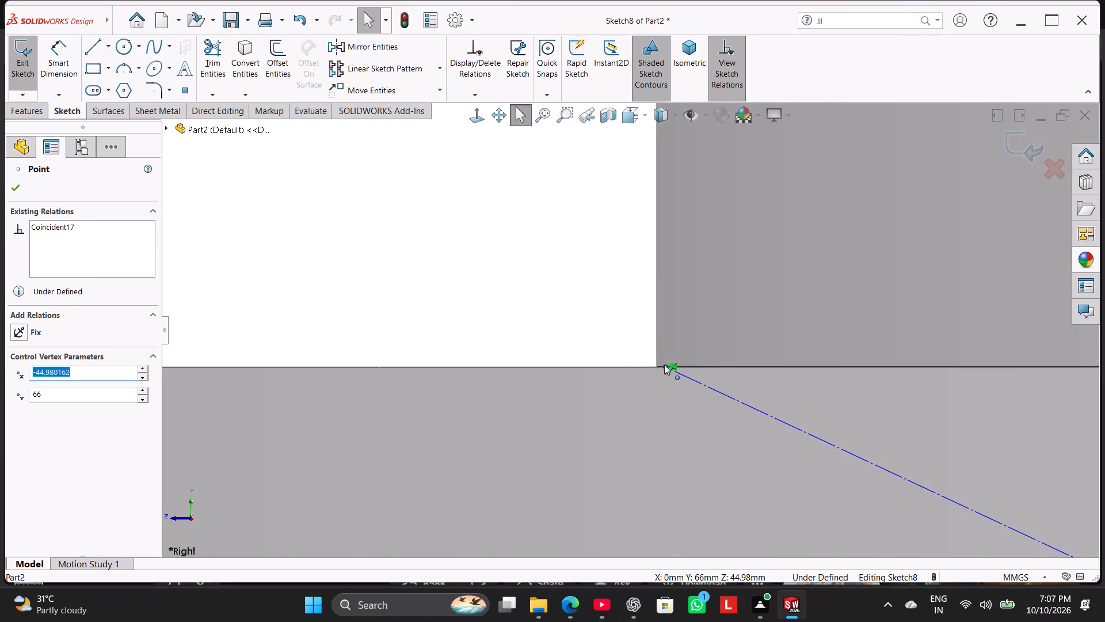
{"action": "left_click_drag", "start_coordinate": [664, 365], "coordinate": [684, 368]}
{"action": "left_click", "coordinate": [581, 318]}
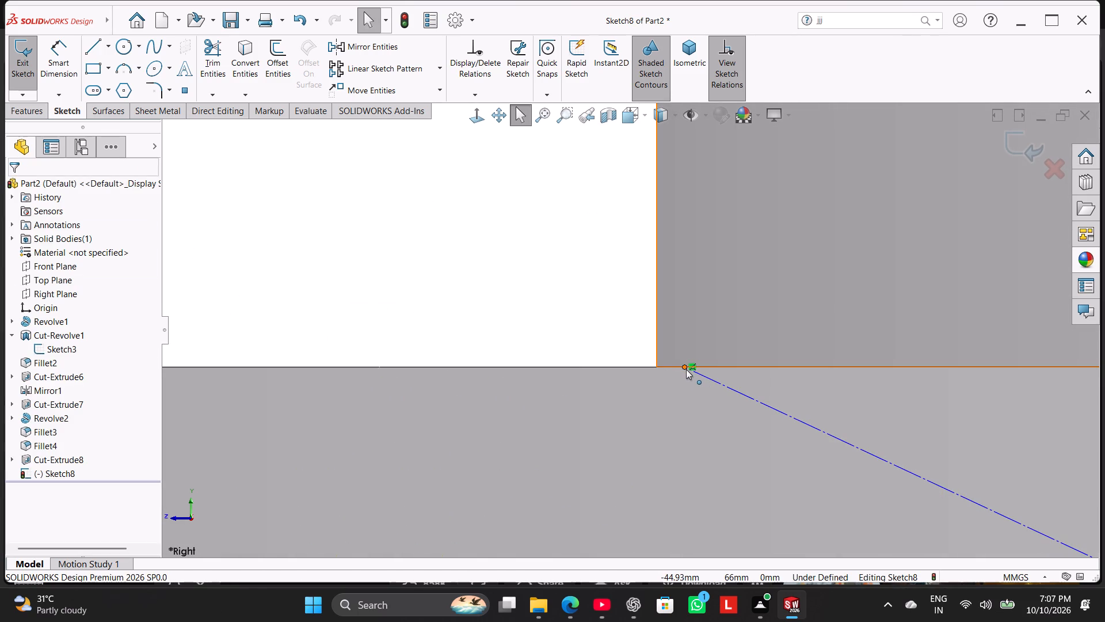
{"action": "left_click", "coordinate": [684, 367], "text": "ctrl"}
{"action": "left_click", "coordinate": [656, 353], "text": "ctrl"}
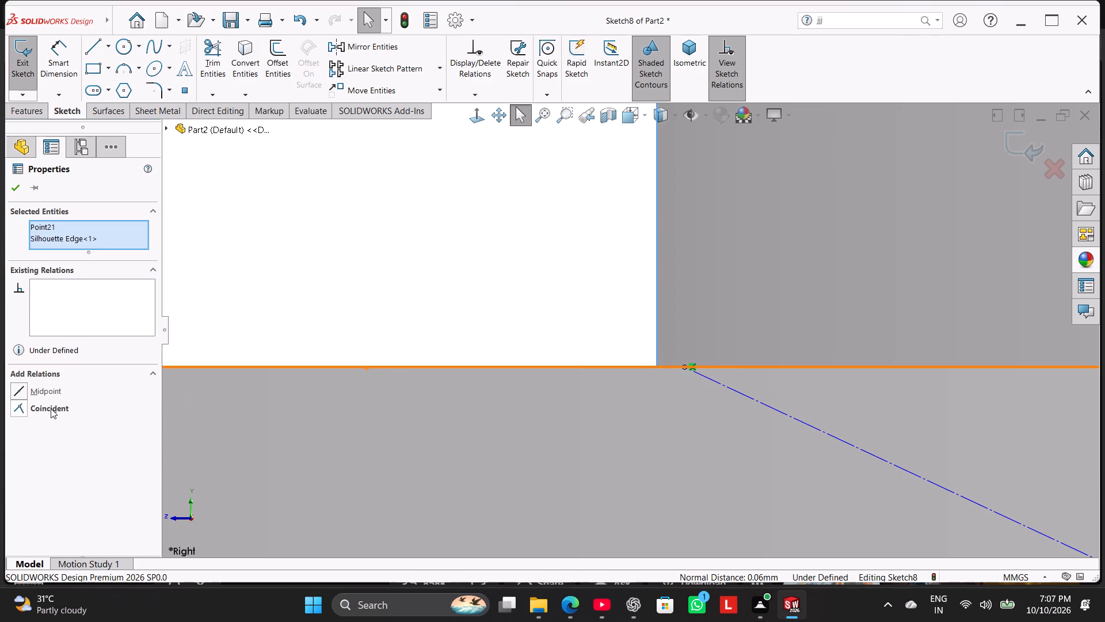
{"action": "left_click", "coordinate": [51, 408]}
{"action": "left_click", "coordinate": [402, 251]}
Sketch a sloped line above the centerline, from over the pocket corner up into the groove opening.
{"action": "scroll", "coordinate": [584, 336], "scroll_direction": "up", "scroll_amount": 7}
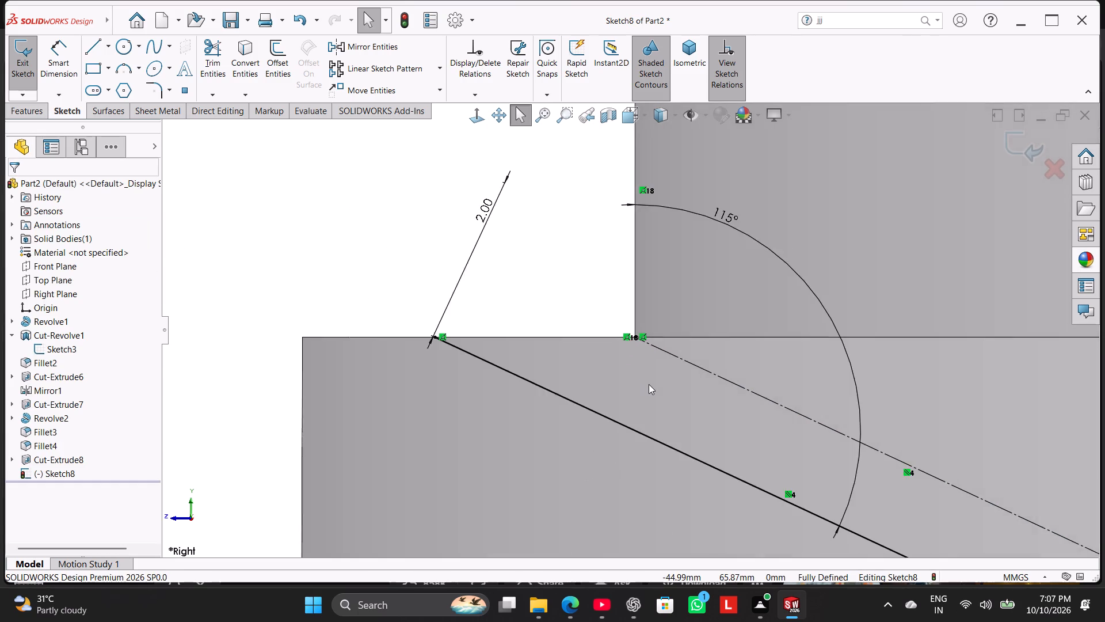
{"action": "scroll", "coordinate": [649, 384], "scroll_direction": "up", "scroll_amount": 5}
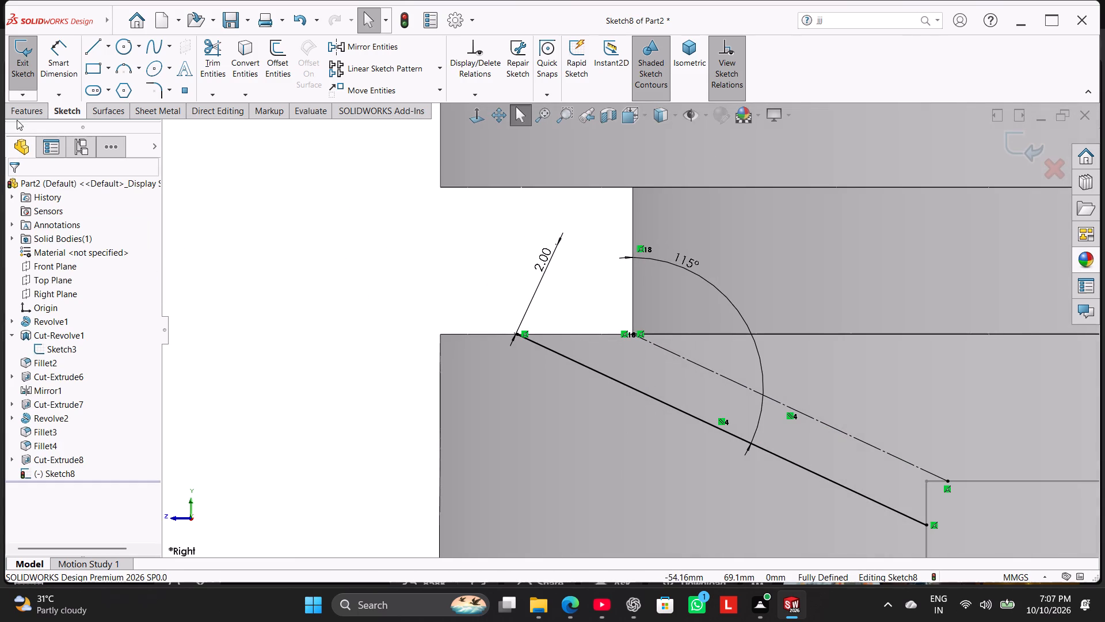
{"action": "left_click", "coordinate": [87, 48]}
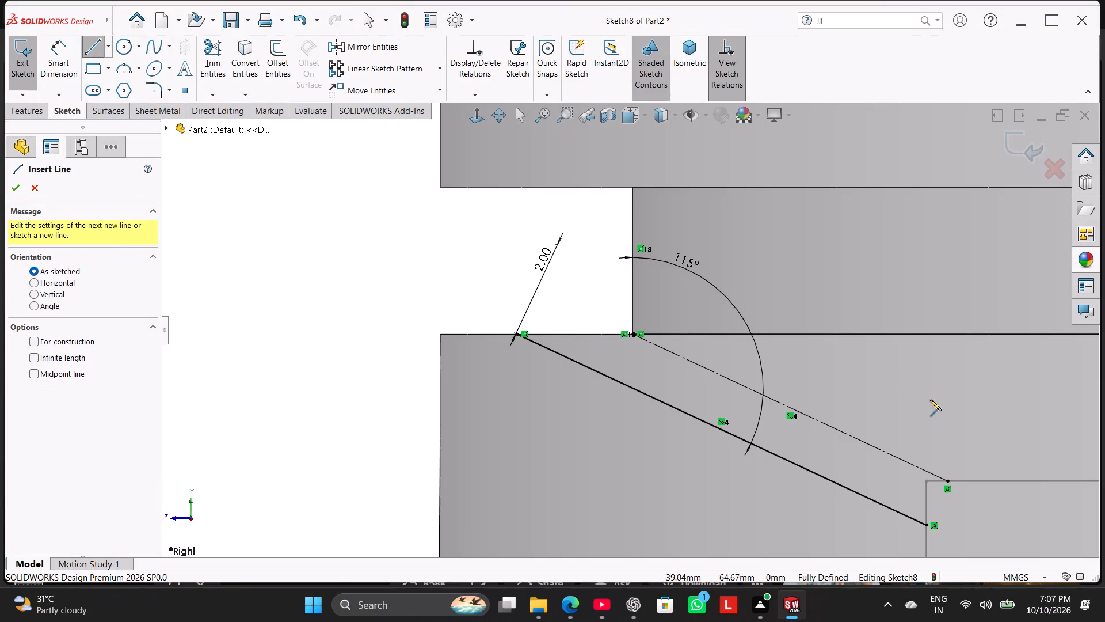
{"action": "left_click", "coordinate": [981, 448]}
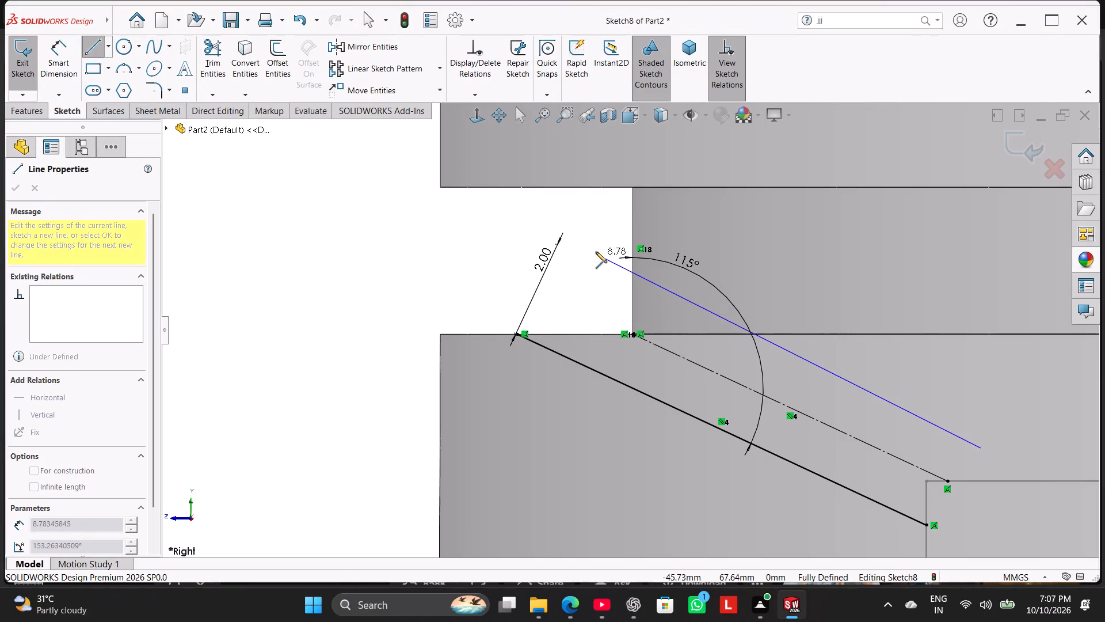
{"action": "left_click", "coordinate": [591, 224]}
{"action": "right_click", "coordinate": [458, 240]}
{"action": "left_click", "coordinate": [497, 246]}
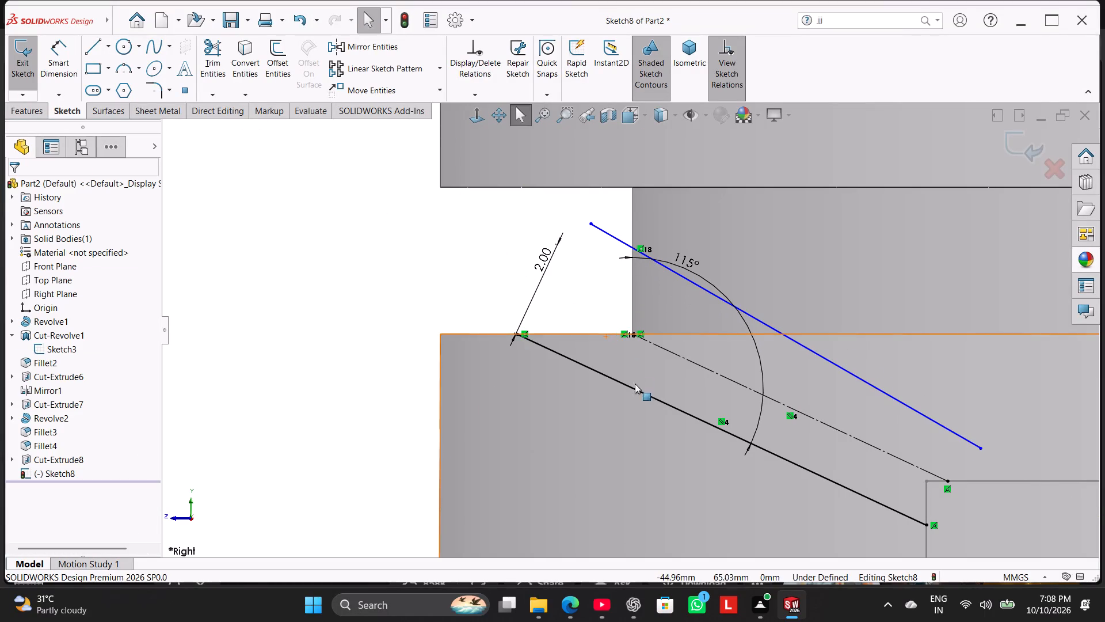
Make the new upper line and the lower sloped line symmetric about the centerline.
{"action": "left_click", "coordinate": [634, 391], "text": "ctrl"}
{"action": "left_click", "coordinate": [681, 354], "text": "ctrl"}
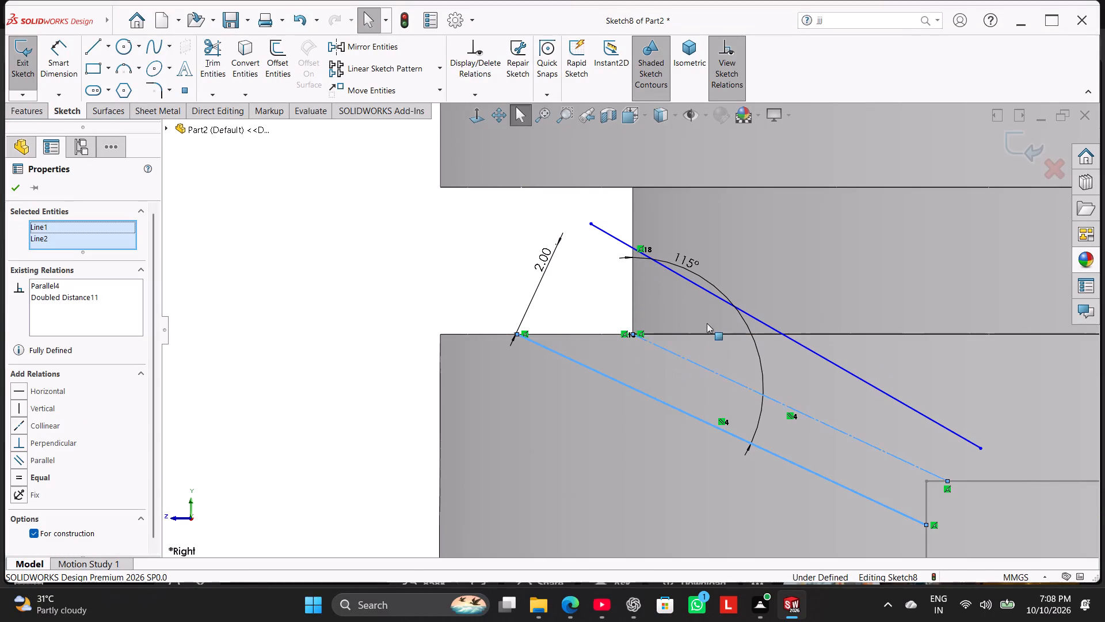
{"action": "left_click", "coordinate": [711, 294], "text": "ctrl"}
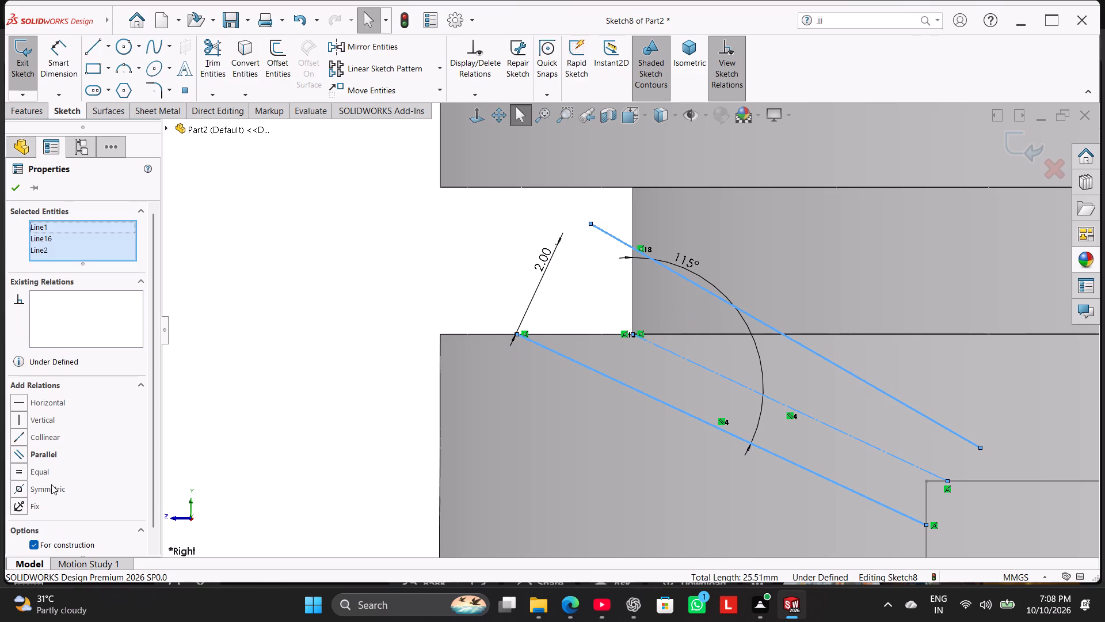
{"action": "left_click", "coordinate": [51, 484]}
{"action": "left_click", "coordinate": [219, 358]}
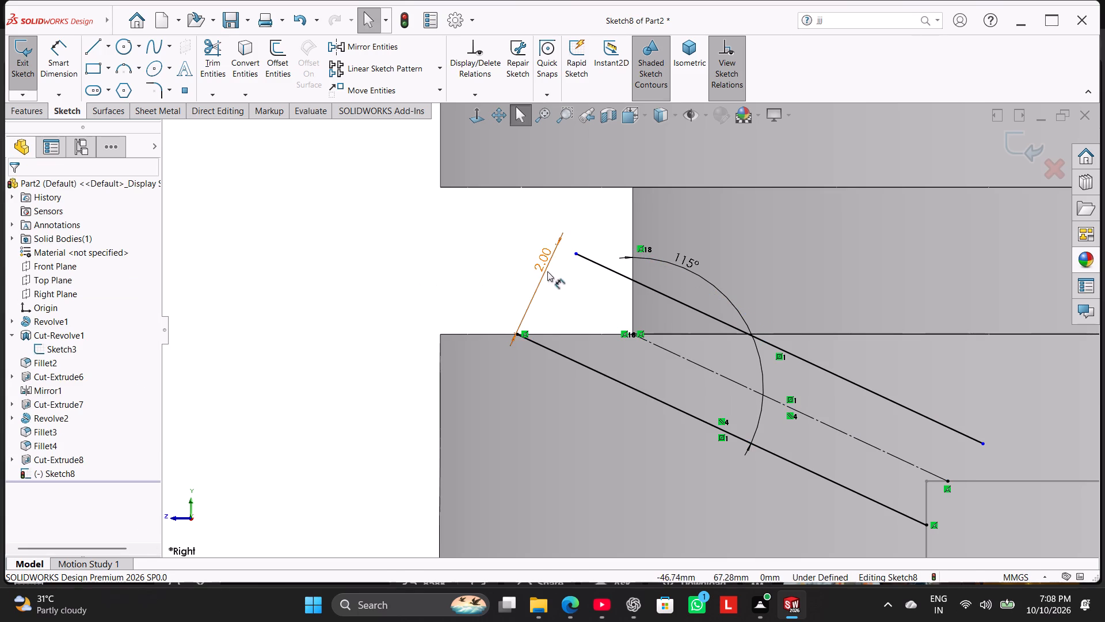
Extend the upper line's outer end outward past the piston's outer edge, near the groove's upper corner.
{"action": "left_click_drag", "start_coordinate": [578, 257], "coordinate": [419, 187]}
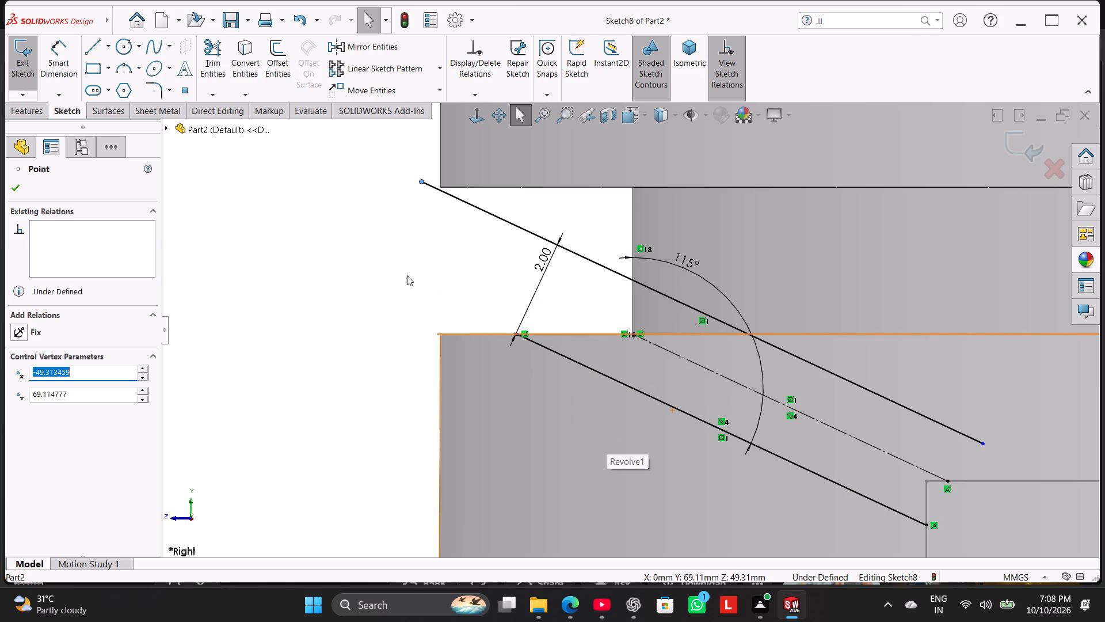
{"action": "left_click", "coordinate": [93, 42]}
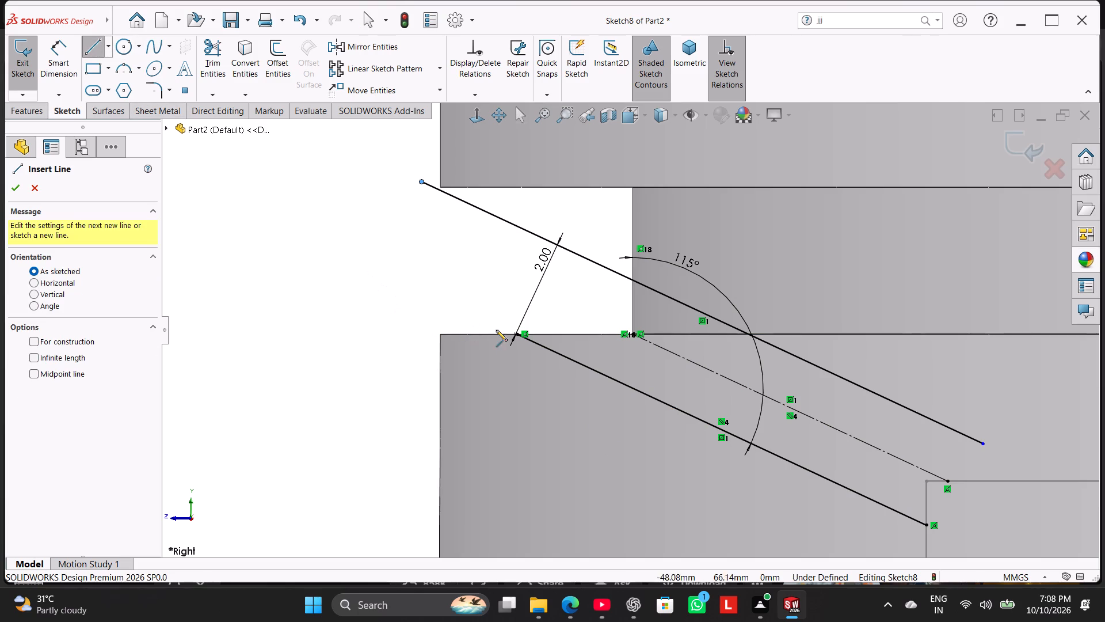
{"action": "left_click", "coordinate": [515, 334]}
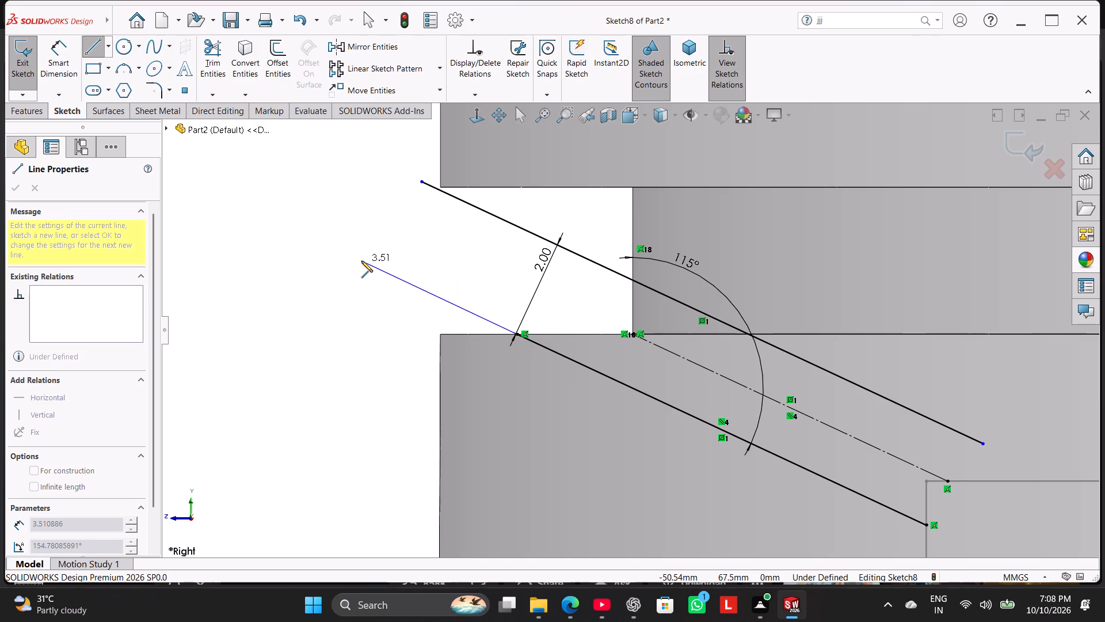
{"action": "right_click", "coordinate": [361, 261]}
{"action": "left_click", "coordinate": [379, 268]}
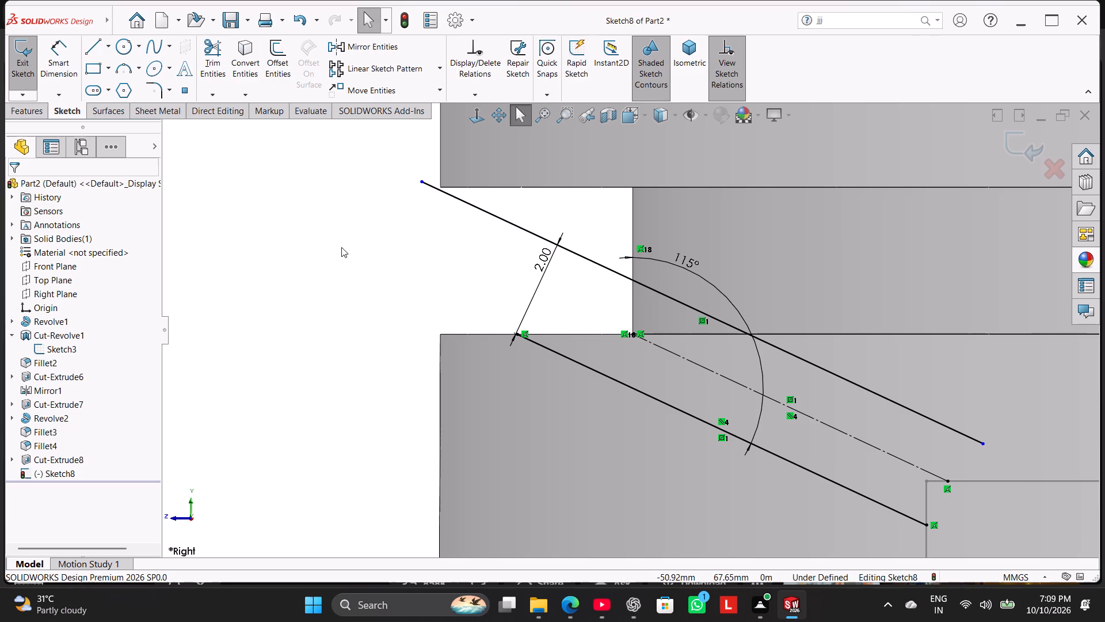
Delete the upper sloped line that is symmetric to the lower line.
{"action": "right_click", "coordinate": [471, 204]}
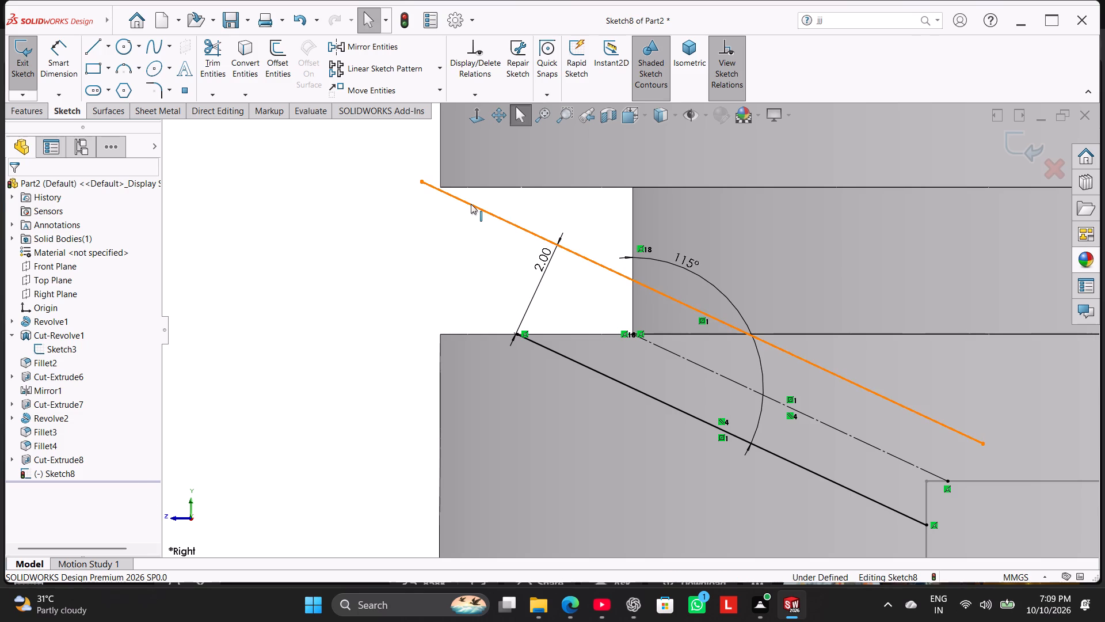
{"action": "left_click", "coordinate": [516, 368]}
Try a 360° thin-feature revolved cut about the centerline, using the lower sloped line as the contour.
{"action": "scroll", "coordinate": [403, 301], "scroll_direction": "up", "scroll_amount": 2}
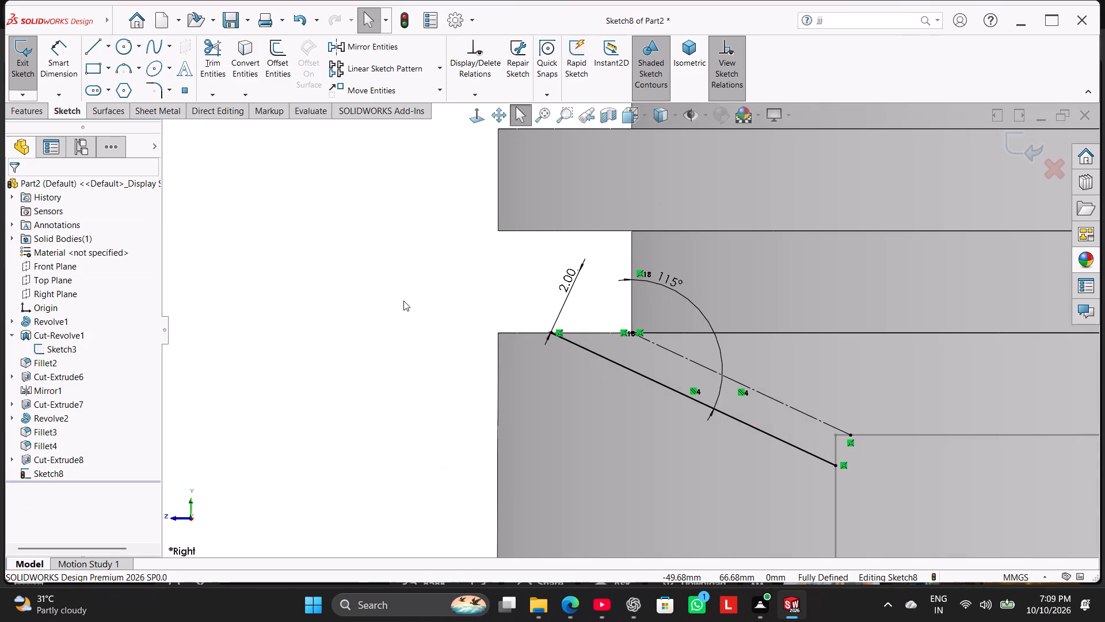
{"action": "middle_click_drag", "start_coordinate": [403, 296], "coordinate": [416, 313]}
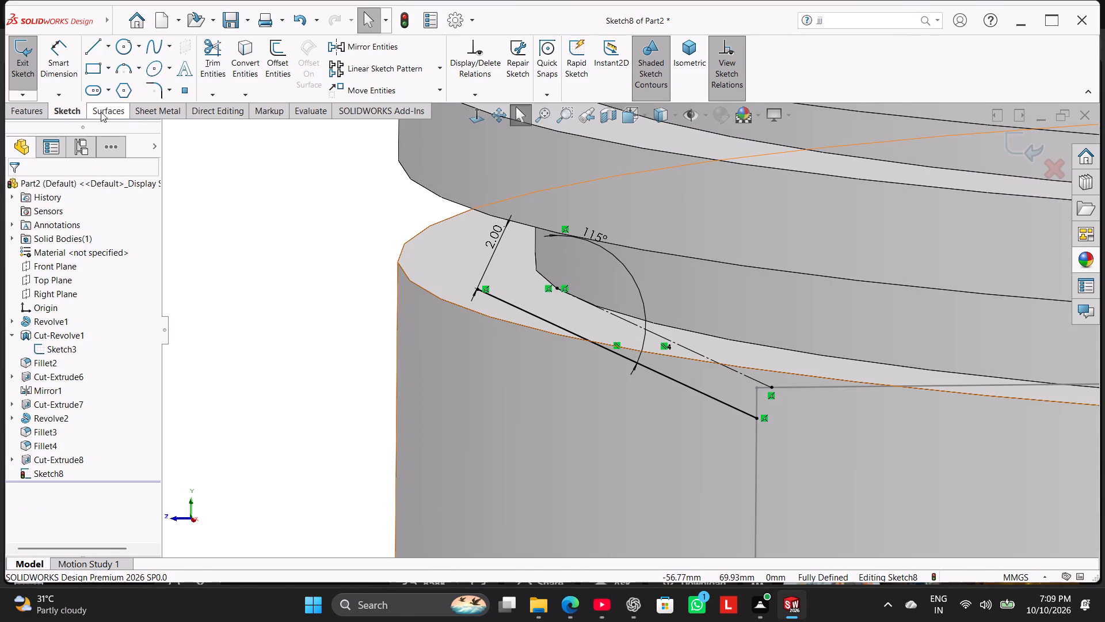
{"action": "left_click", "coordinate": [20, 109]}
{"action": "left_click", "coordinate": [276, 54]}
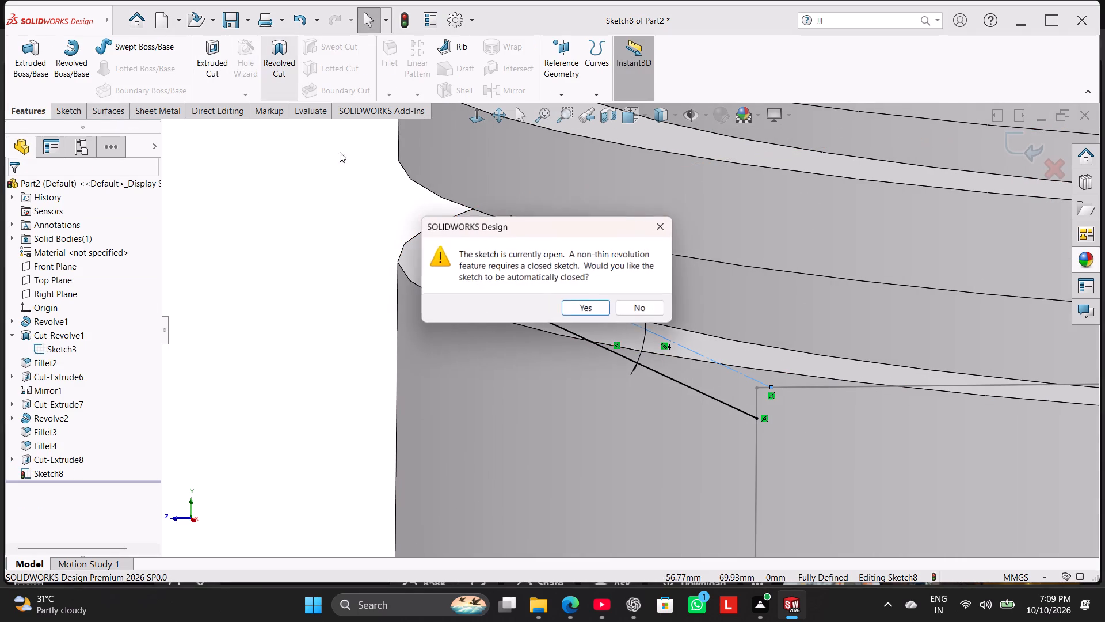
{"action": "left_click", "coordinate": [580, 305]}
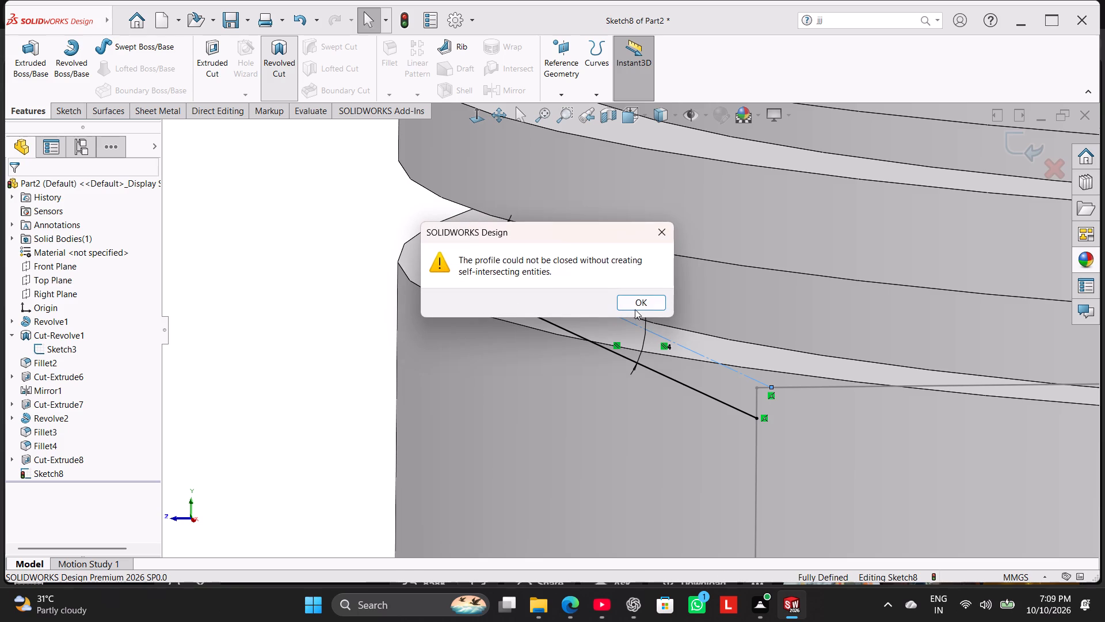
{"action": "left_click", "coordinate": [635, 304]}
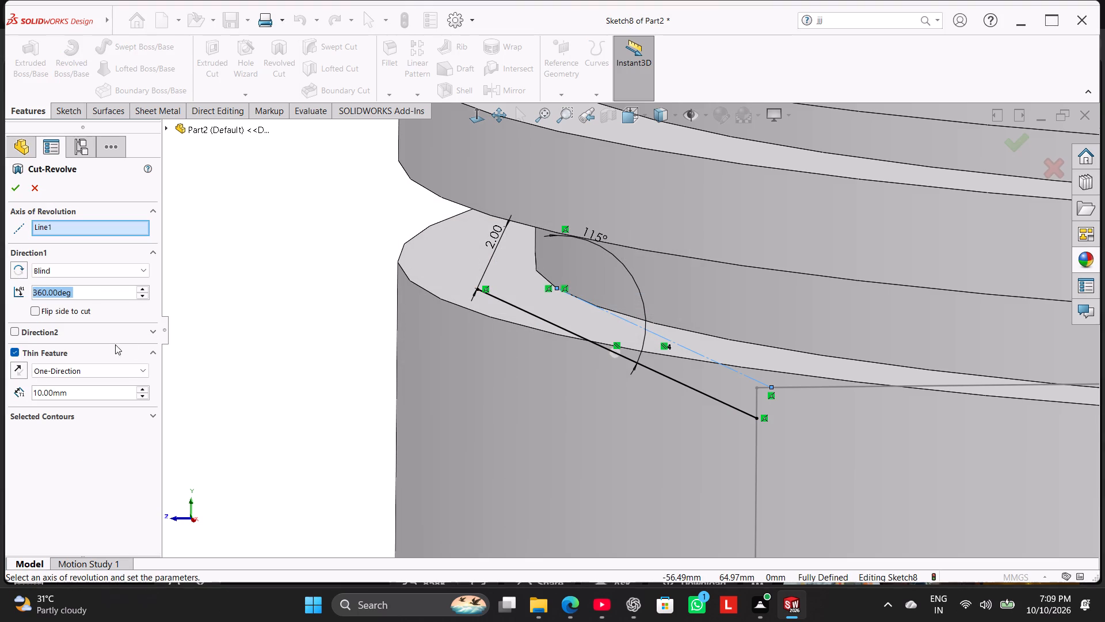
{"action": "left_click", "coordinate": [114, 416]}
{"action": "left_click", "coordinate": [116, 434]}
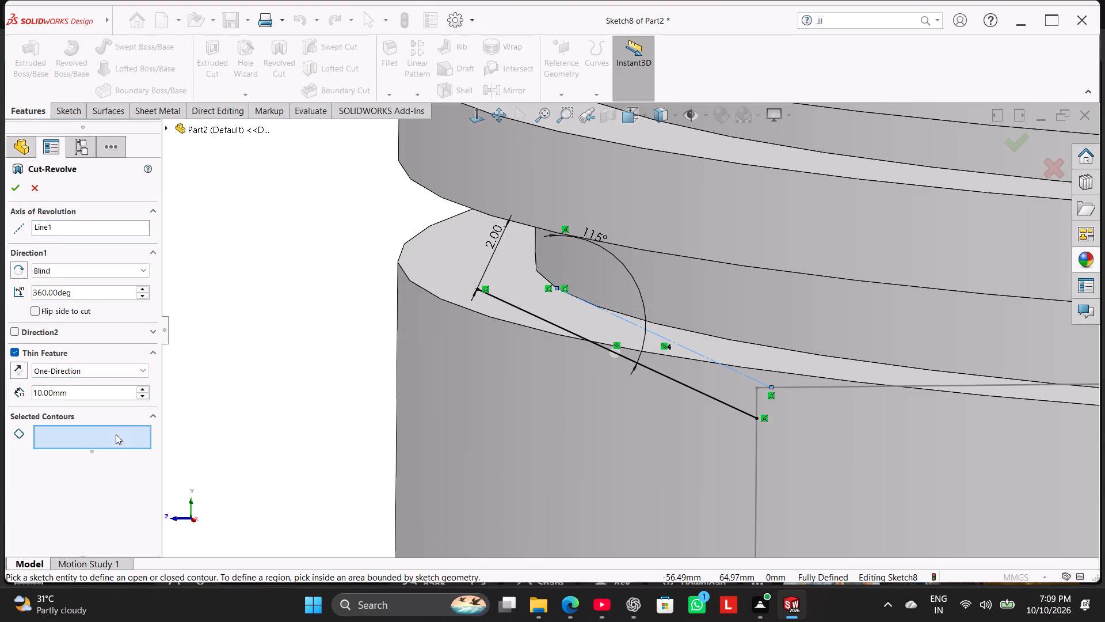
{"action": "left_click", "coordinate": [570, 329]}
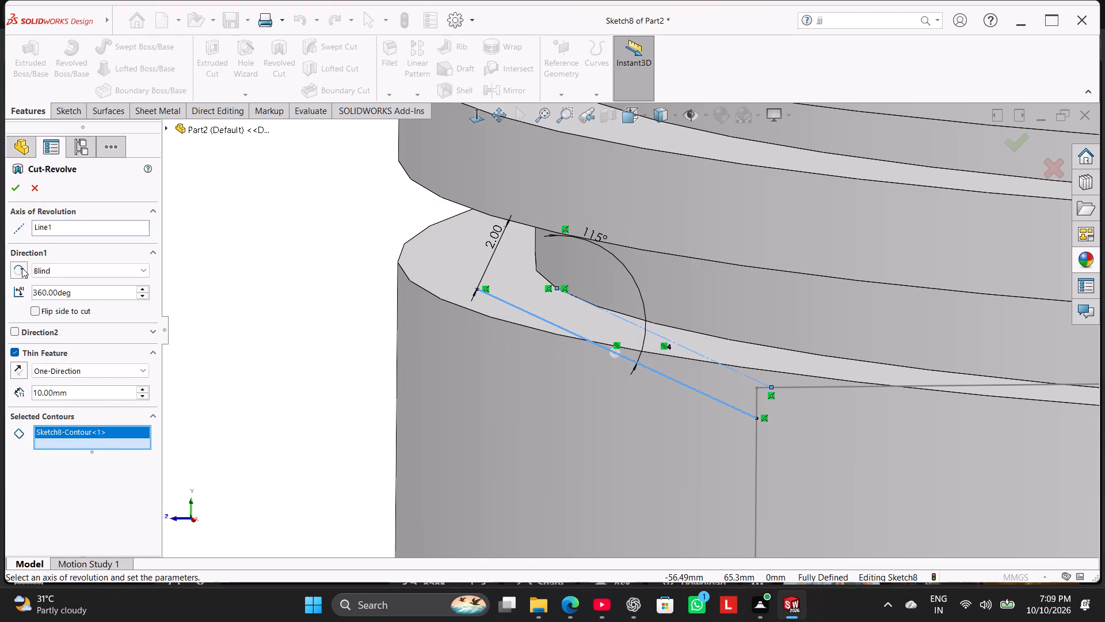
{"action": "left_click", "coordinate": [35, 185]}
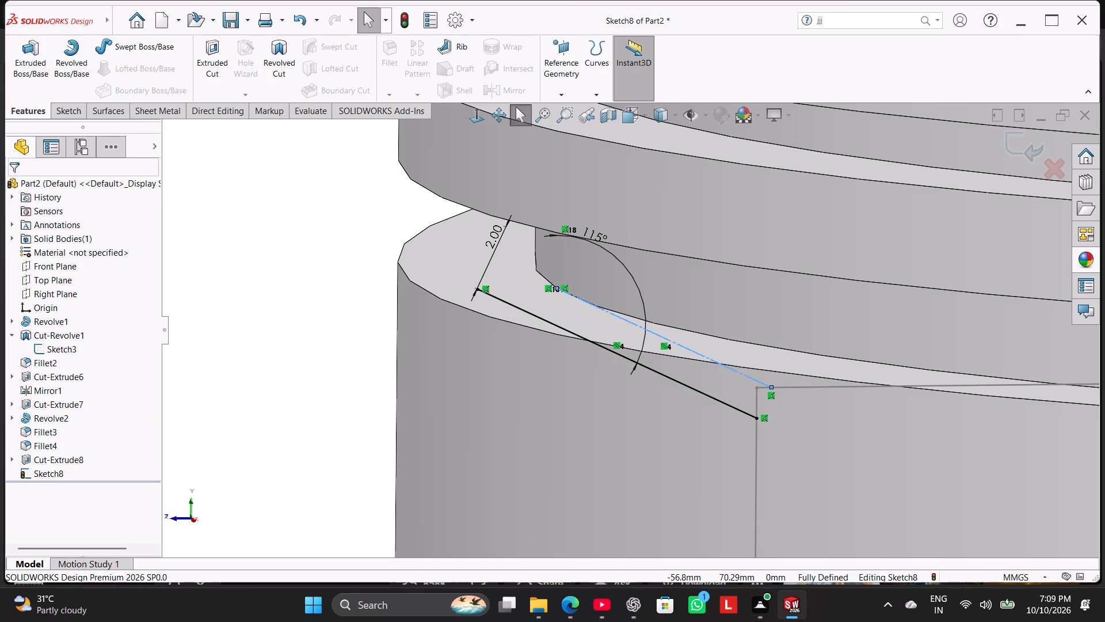
Sketch a short line joining the inner end of the lower sloped line to the inner end of the centerline.
{"action": "left_click", "coordinate": [72, 108]}
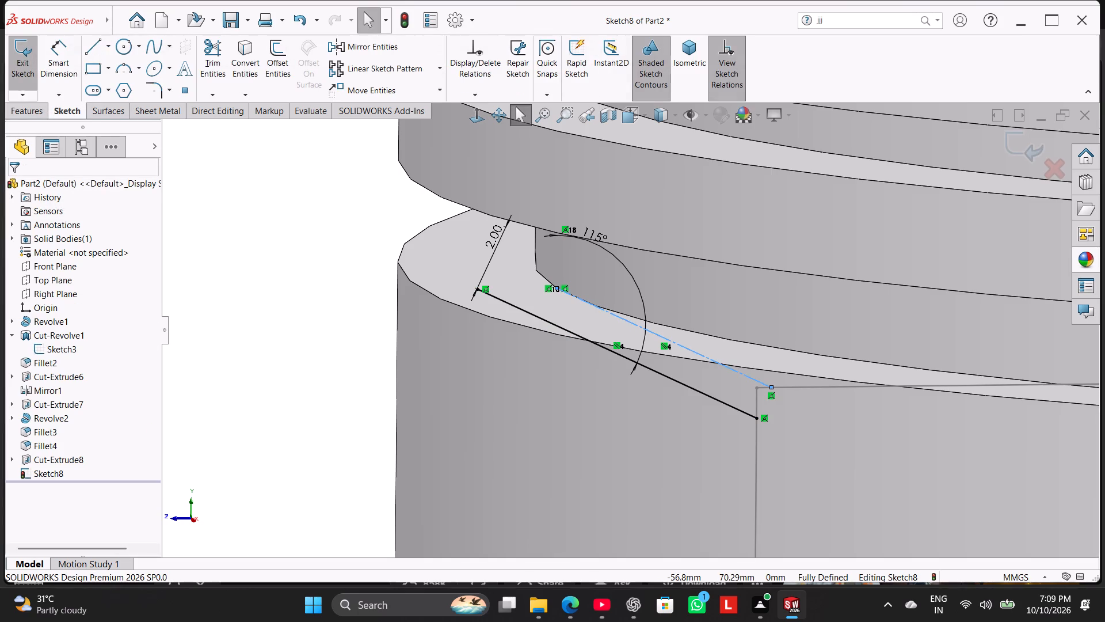
{"action": "left_click", "coordinate": [481, 119]}
{"action": "scroll", "coordinate": [460, 204], "scroll_direction": "down", "scroll_amount": 3}
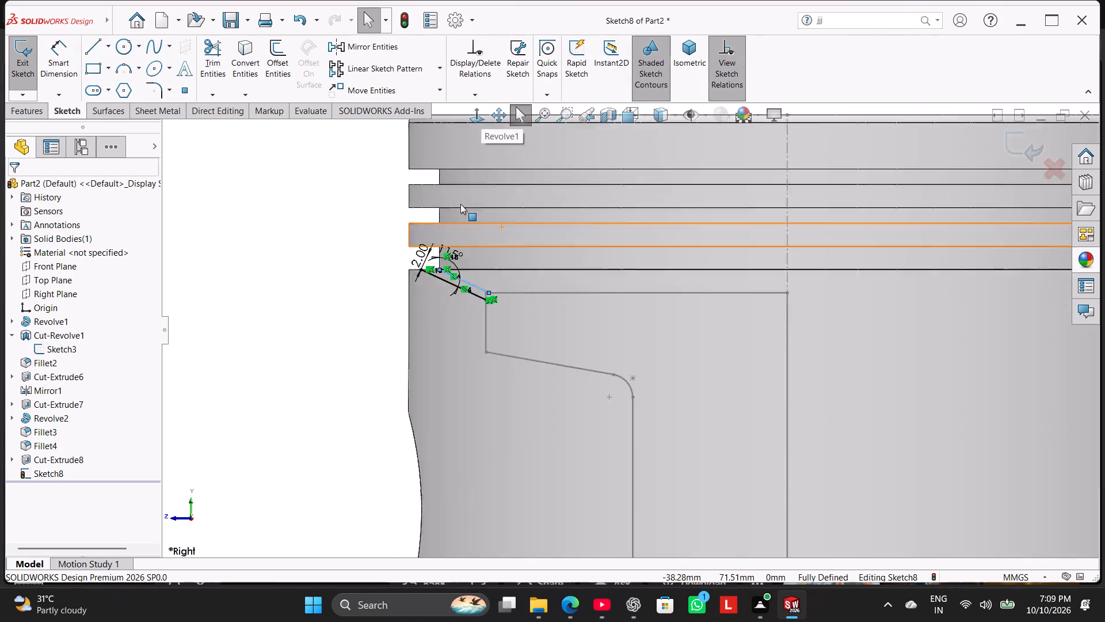
{"action": "scroll", "coordinate": [460, 204], "scroll_direction": "down", "scroll_amount": 6}
{"action": "left_click_drag", "start_coordinate": [96, 46], "coordinate": [101, 52]}
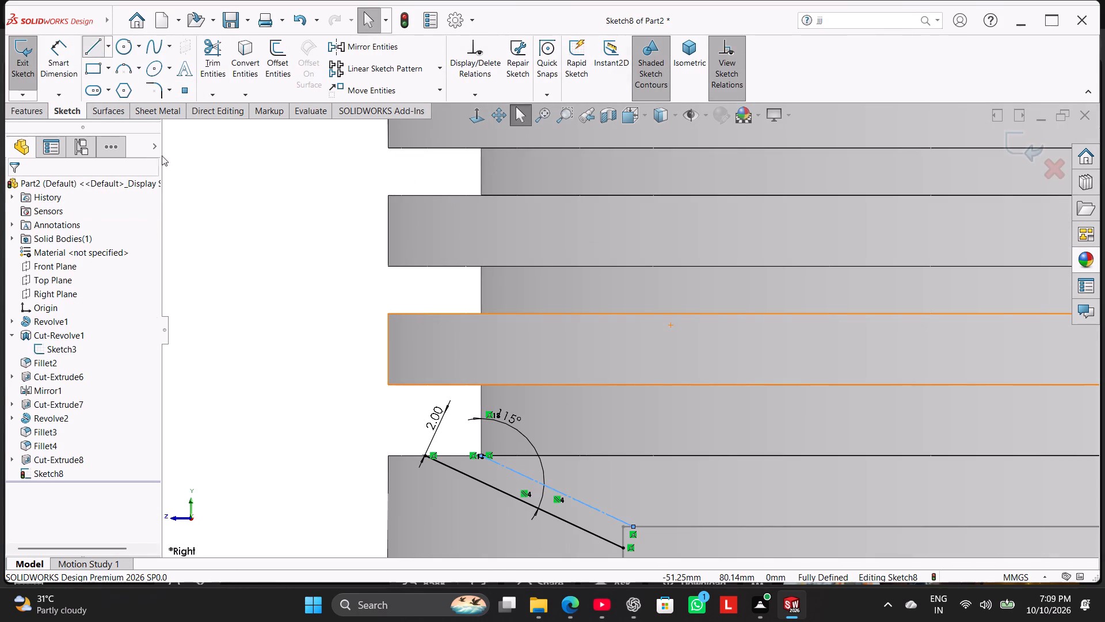
{"action": "scroll", "coordinate": [556, 503], "scroll_direction": "down", "scroll_amount": 4}
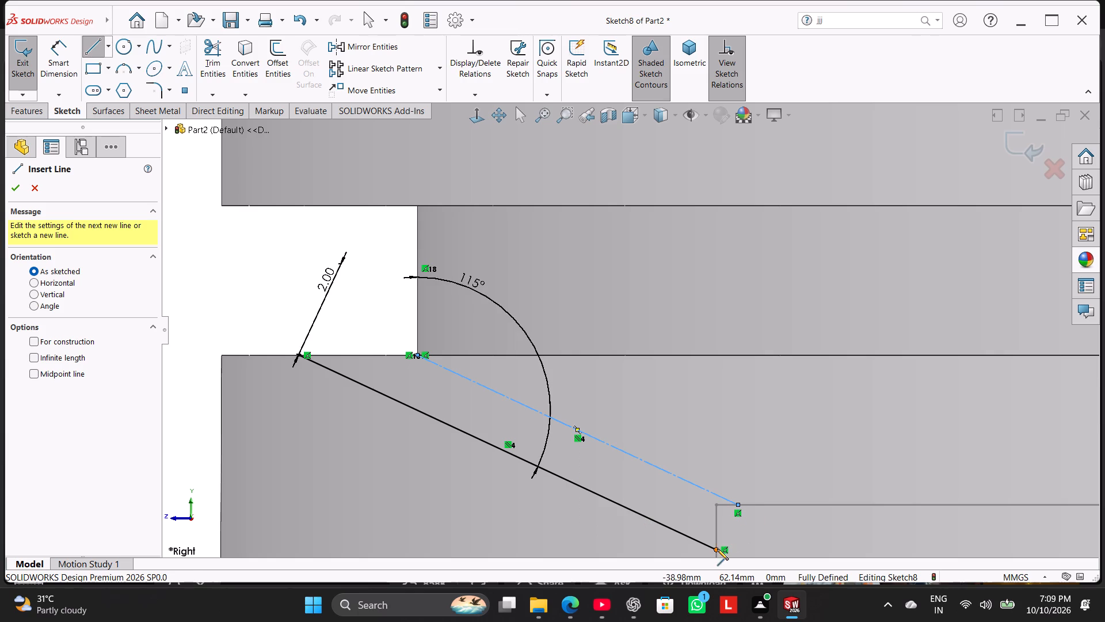
{"action": "left_click", "coordinate": [717, 549]}
{"action": "left_click", "coordinate": [738, 507]}
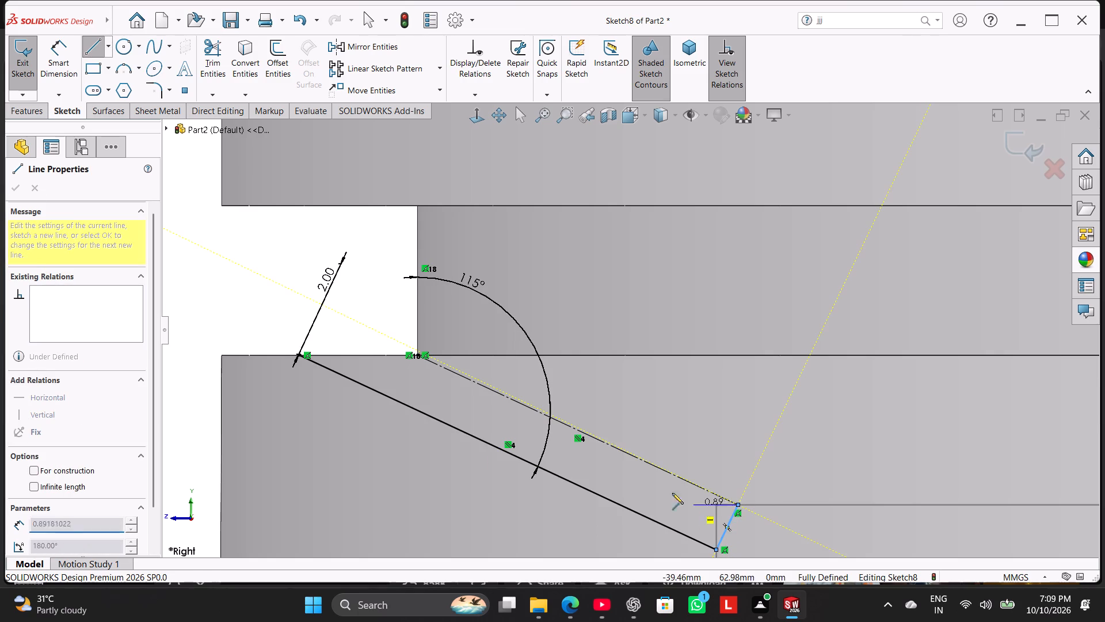
{"action": "right_click", "coordinate": [268, 288]}
{"action": "left_click", "coordinate": [291, 293]}
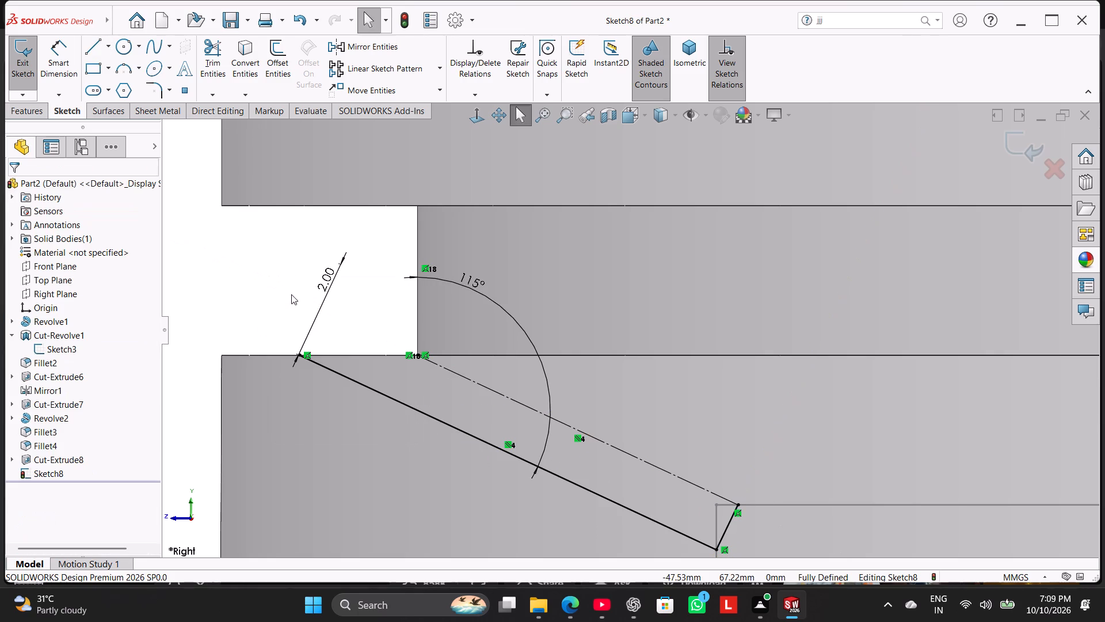
Sketch a line about 1.33 mm long from the lower sloped line's outer end, perpendicular to it, reaching past the centerline's direction.
{"action": "left_click", "coordinate": [93, 41]}
{"action": "left_click", "coordinate": [299, 354]}
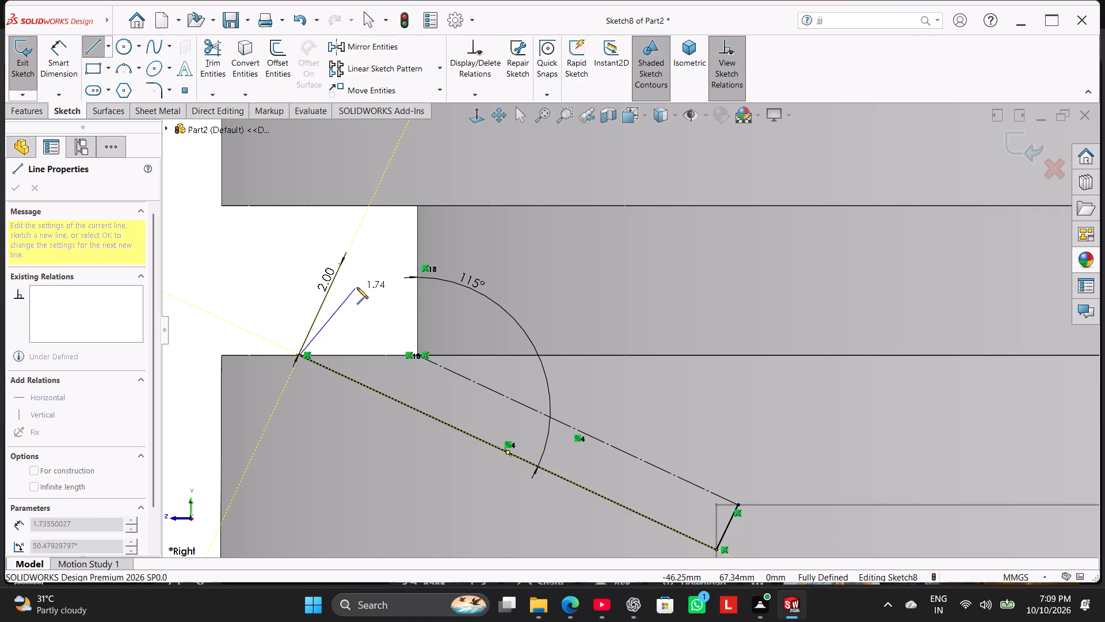
{"action": "left_click", "coordinate": [327, 298]}
{"action": "right_click", "coordinate": [294, 264]}
{"action": "left_click", "coordinate": [315, 270]}
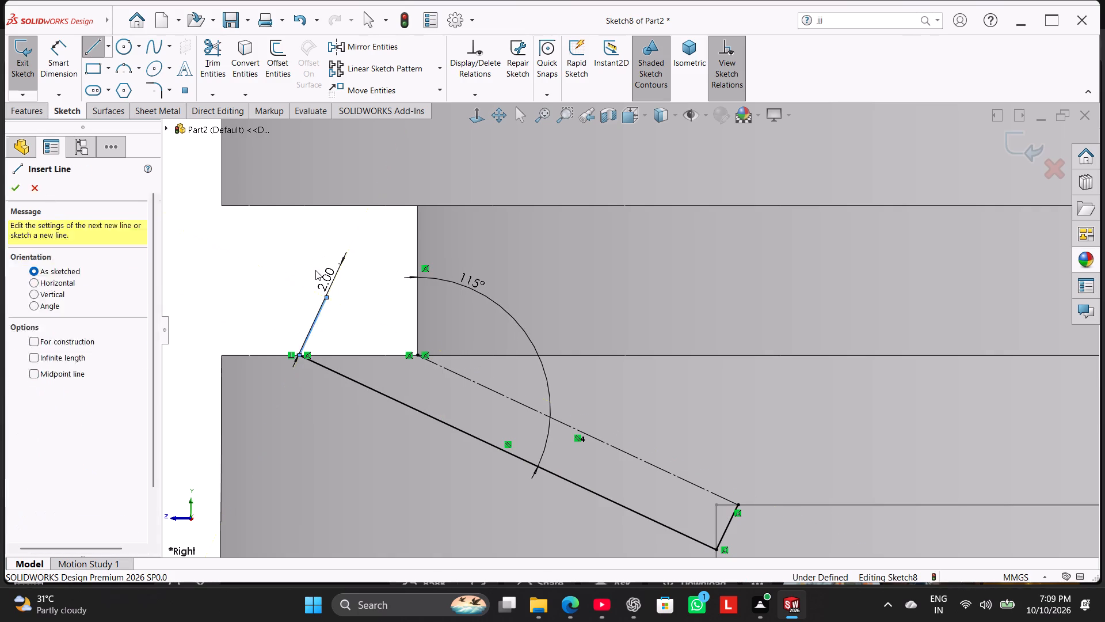
Extend the centerline outward to meet the short perpendicular line at the passage's outer end.
{"action": "left_click", "coordinate": [211, 97]}
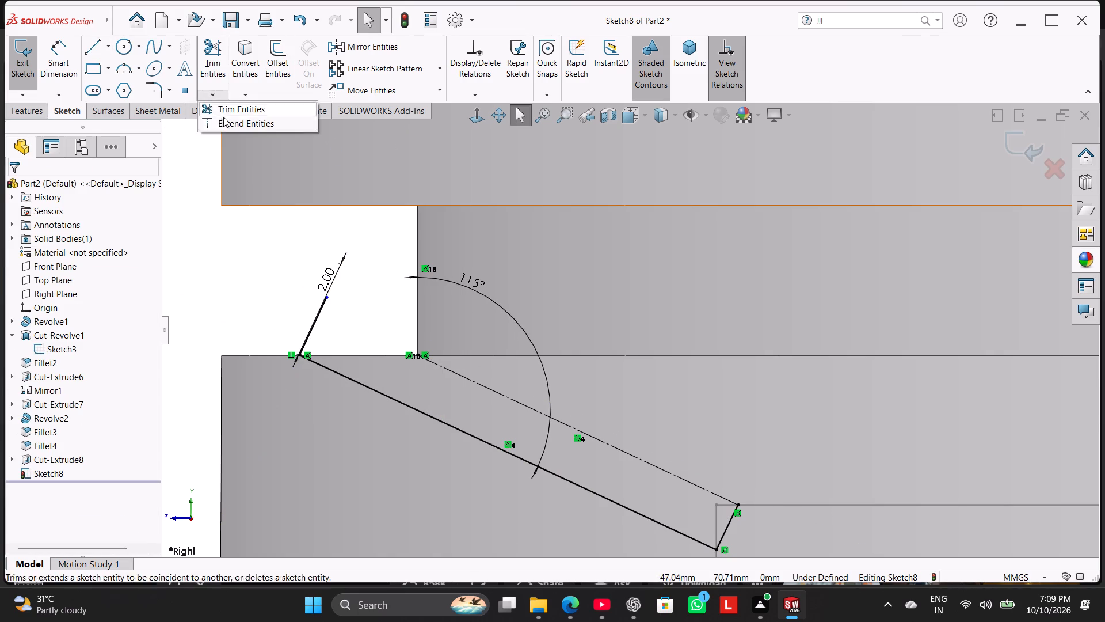
{"action": "left_click", "coordinate": [229, 123]}
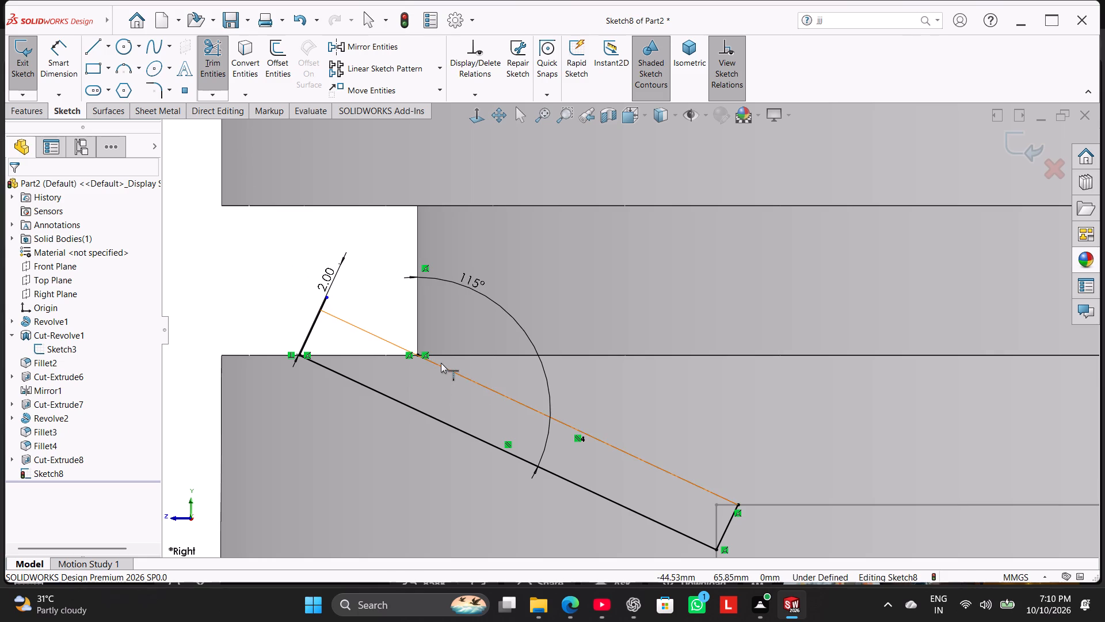
{"action": "left_click", "coordinate": [441, 363]}
{"action": "right_click", "coordinate": [261, 271]}
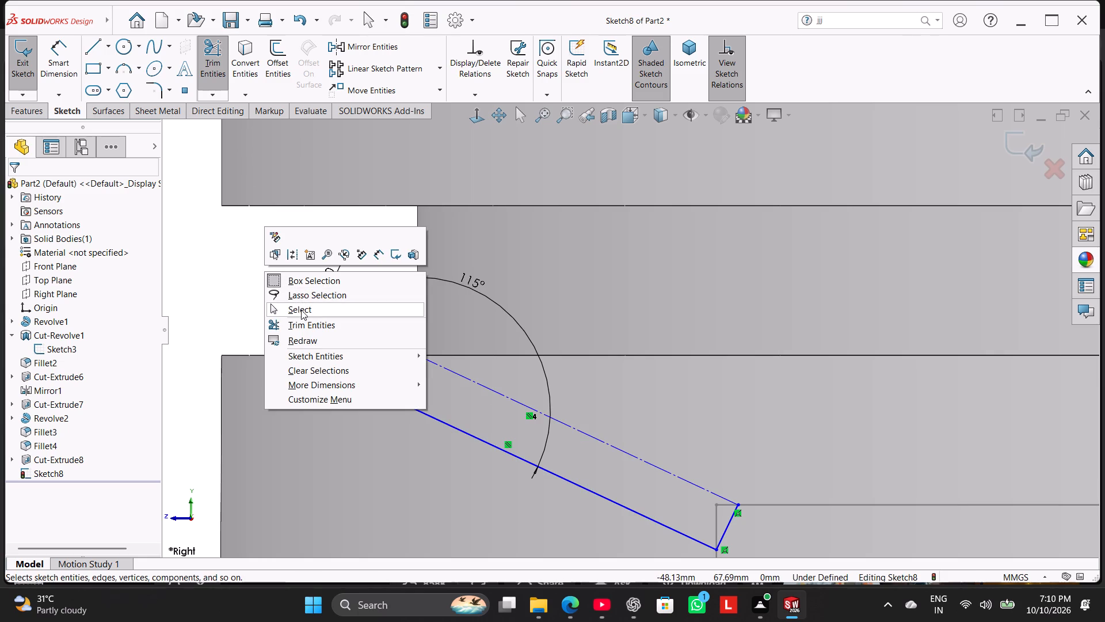
{"action": "left_click", "coordinate": [301, 310]}
Trim the piece of the short perpendicular line that projects beyond the centerline.
{"action": "scroll", "coordinate": [333, 309], "scroll_direction": "down", "scroll_amount": 4}
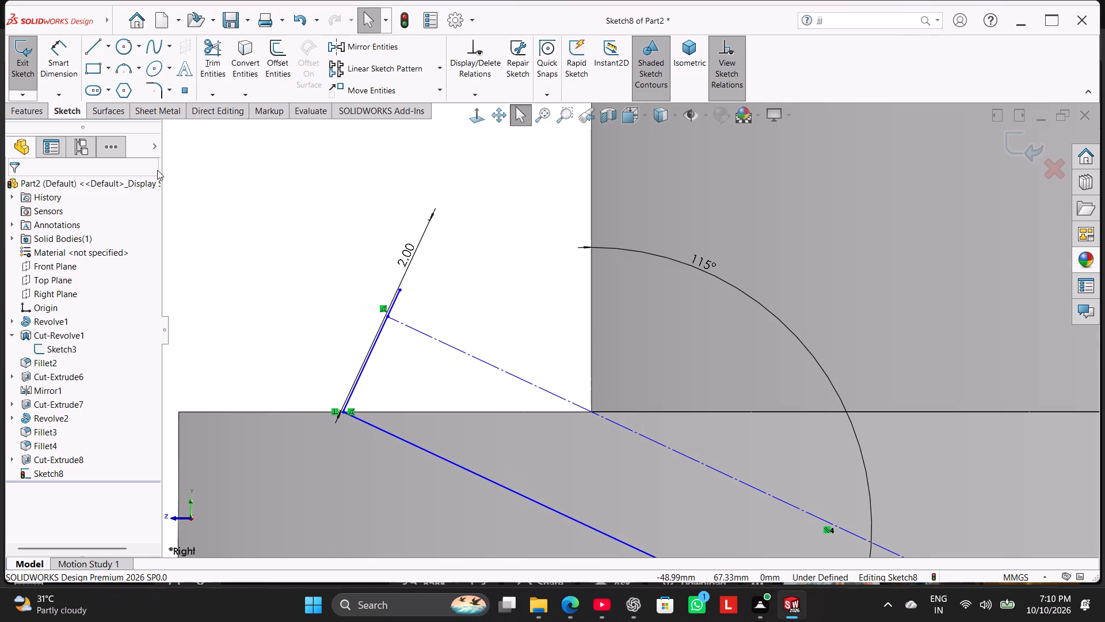
{"action": "left_click", "coordinate": [220, 52]}
{"action": "left_click_drag", "start_coordinate": [447, 311], "coordinate": [364, 283]}
{"action": "right_click", "coordinate": [303, 239]}
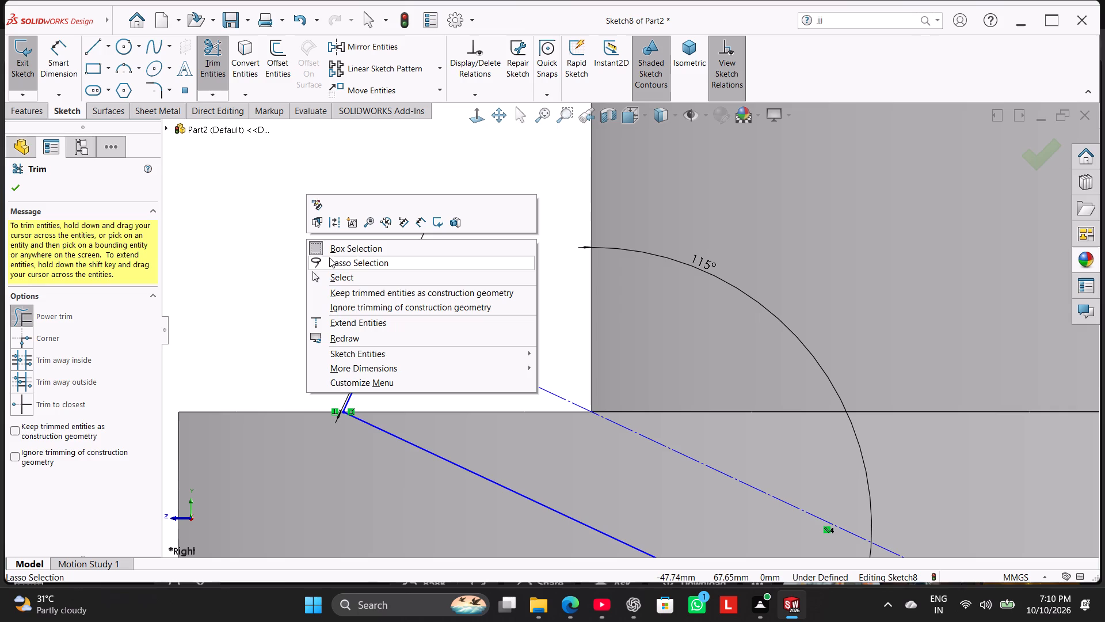
{"action": "left_click", "coordinate": [349, 278]}
Make the centerline coincident with the inner lower corner of the bottom ring groove.
{"action": "scroll", "coordinate": [512, 387], "scroll_direction": "up", "scroll_amount": 1}
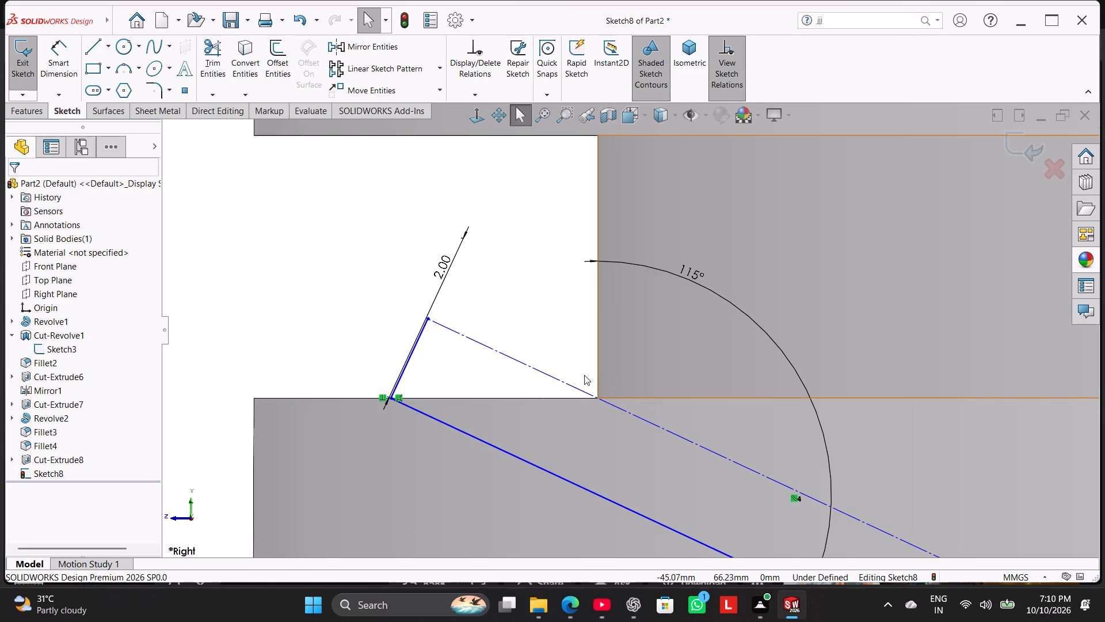
{"action": "left_click_drag", "start_coordinate": [565, 382], "coordinate": [555, 397]}
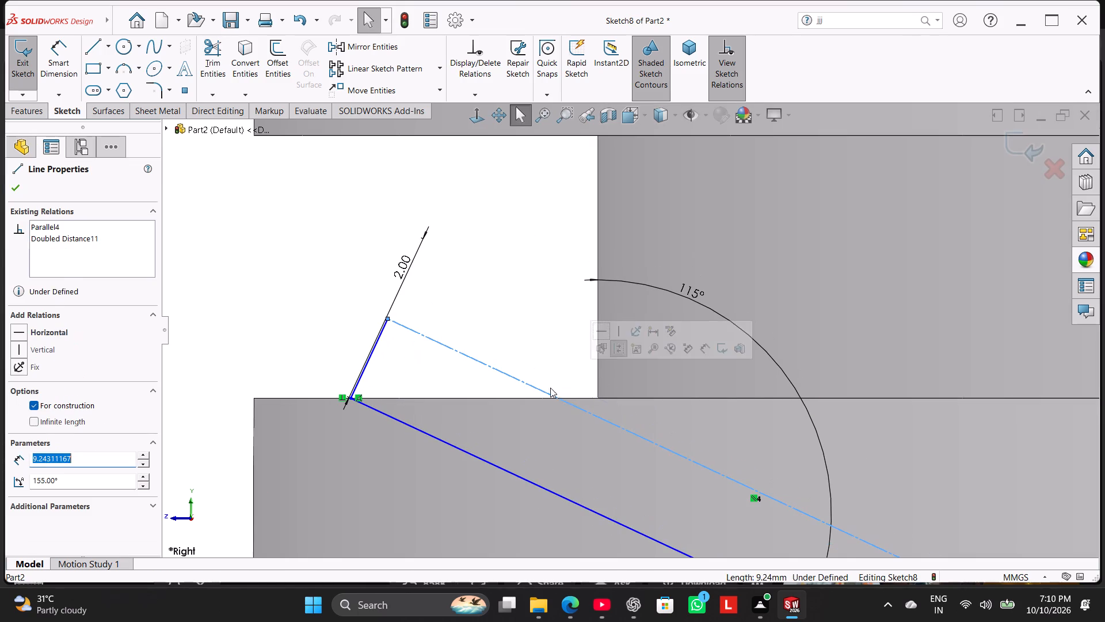
{"action": "left_click", "coordinate": [518, 314]}
{"action": "left_click", "coordinate": [546, 394], "text": "ctrl"}
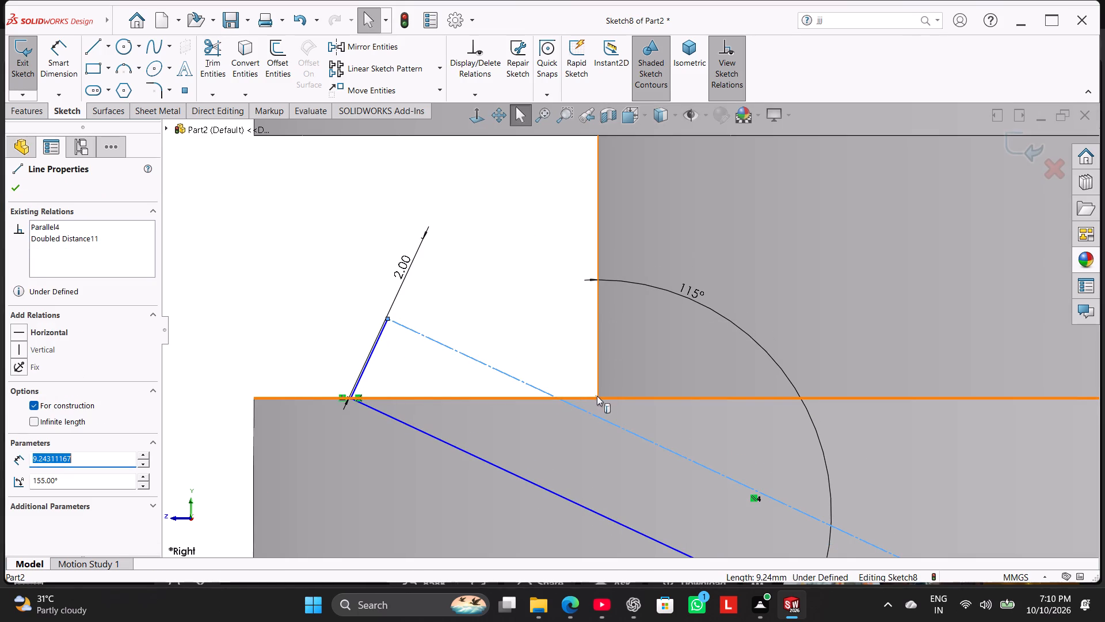
{"action": "left_click", "coordinate": [552, 348], "text": "ctrl"}
{"action": "scroll", "coordinate": [601, 413], "scroll_direction": "down", "scroll_amount": 3}
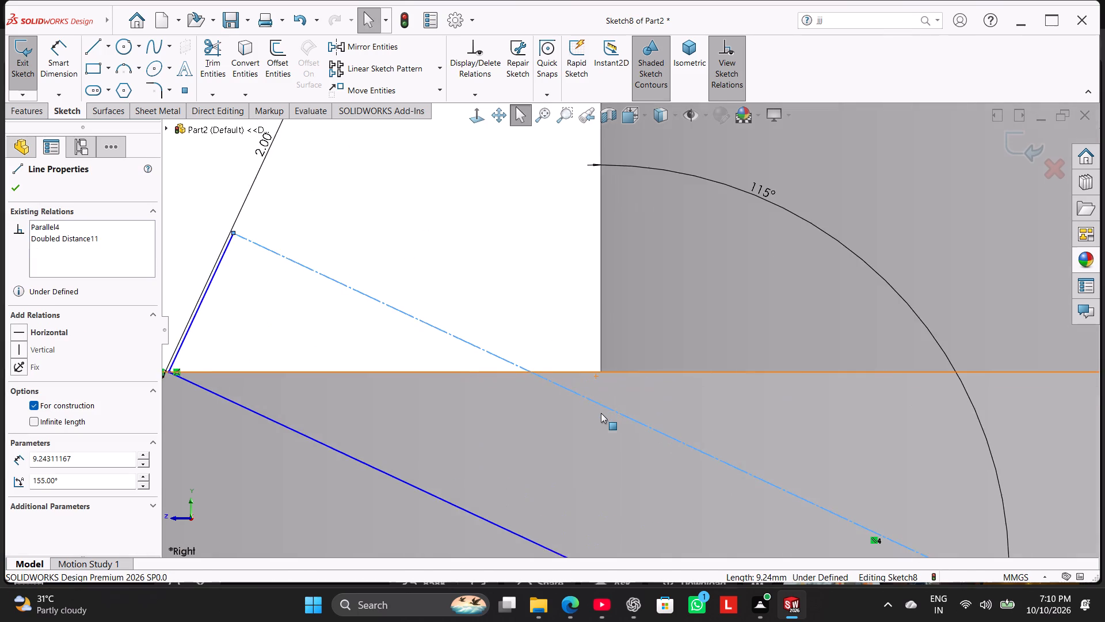
{"action": "scroll", "coordinate": [601, 409], "scroll_direction": "down", "scroll_amount": 3}
{"action": "left_click", "coordinate": [558, 282]}
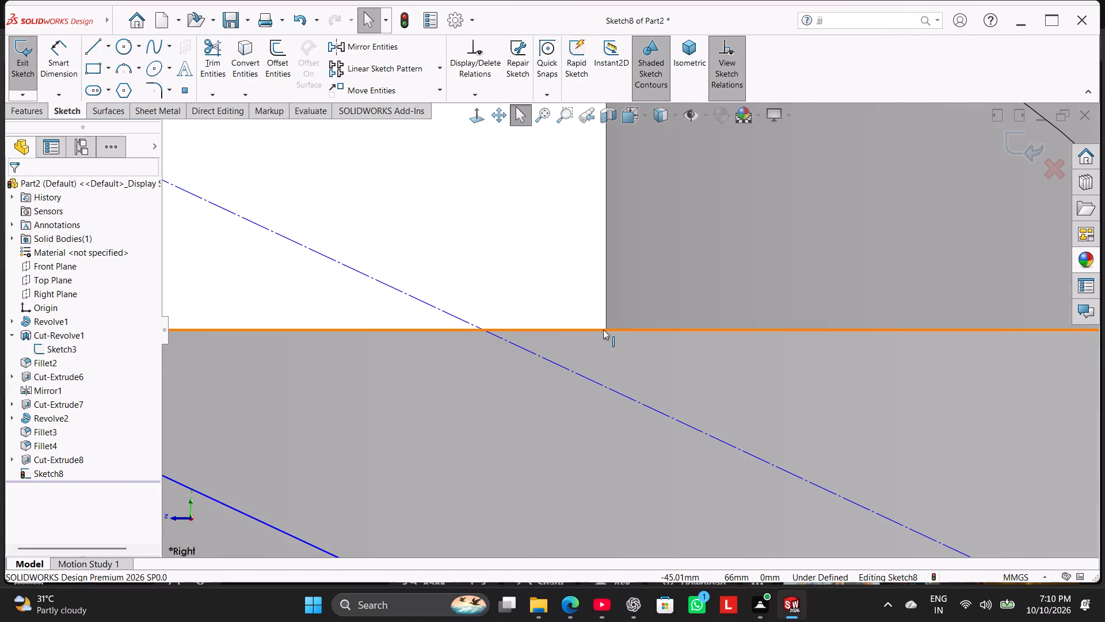
{"action": "left_click", "coordinate": [605, 329], "text": "ctrl"}
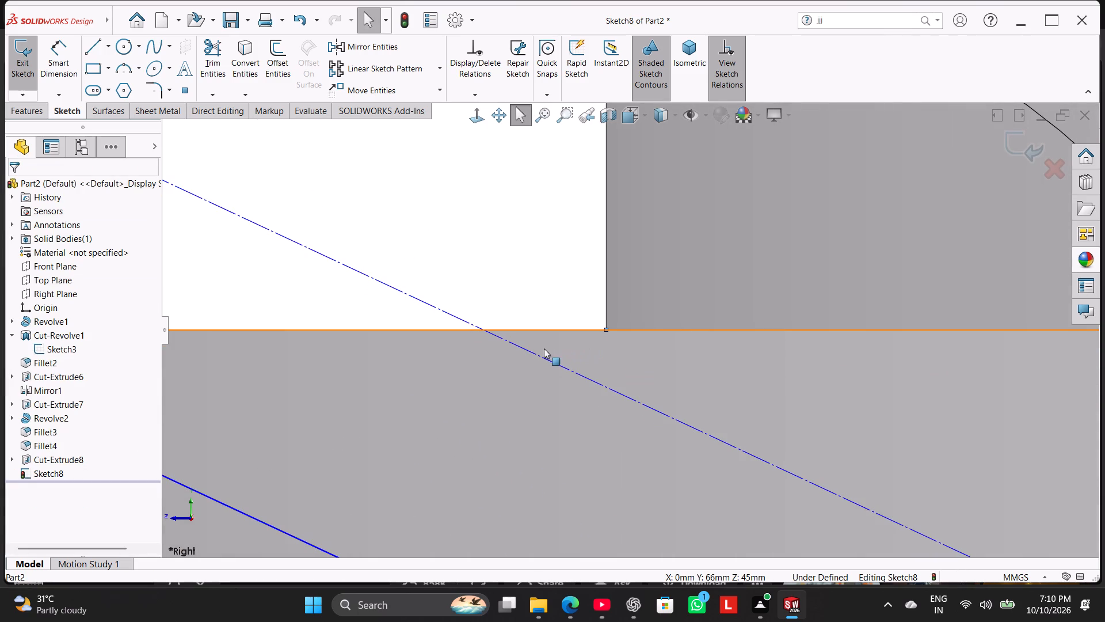
{"action": "left_click", "coordinate": [529, 352], "text": "ctrl"}
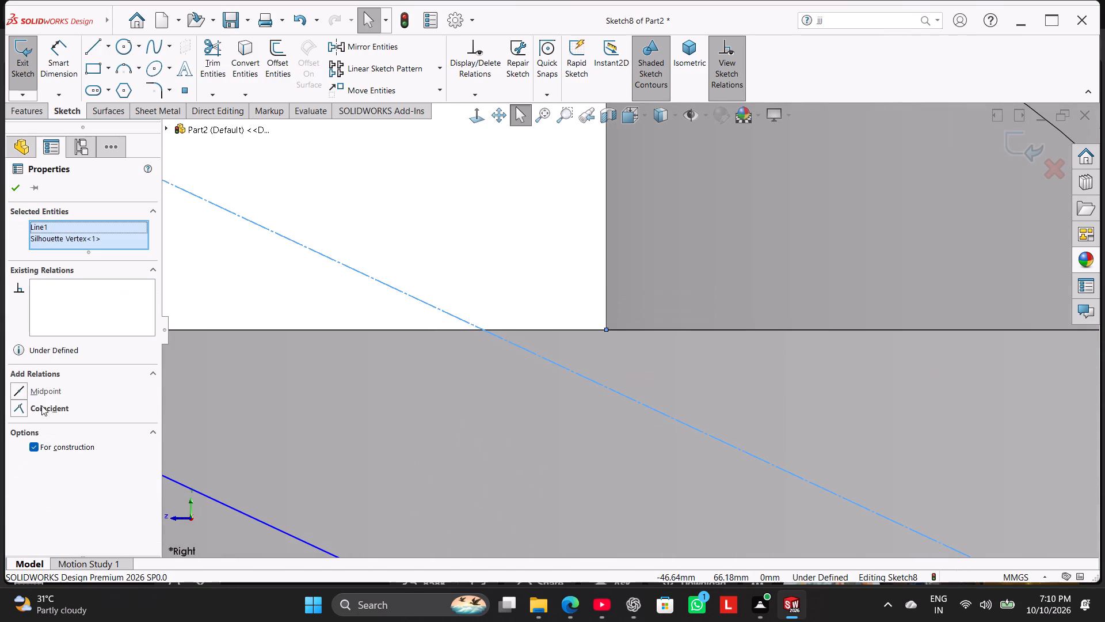
{"action": "left_click", "coordinate": [41, 411]}
{"action": "left_click", "coordinate": [317, 295]}
Revolve-cut the passage profile 360° about the sloped centerline, letting the open sketch be closed automatically.
{"action": "scroll", "coordinate": [332, 304], "scroll_direction": "up", "scroll_amount": 5}
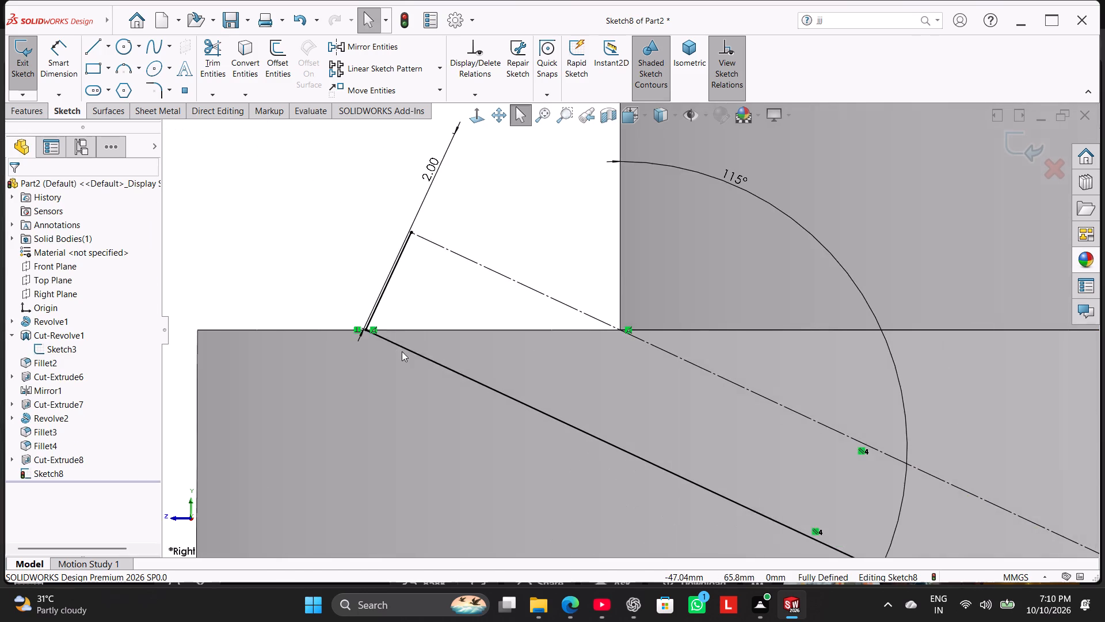
{"action": "scroll", "coordinate": [402, 351], "scroll_direction": "up", "scroll_amount": 4}
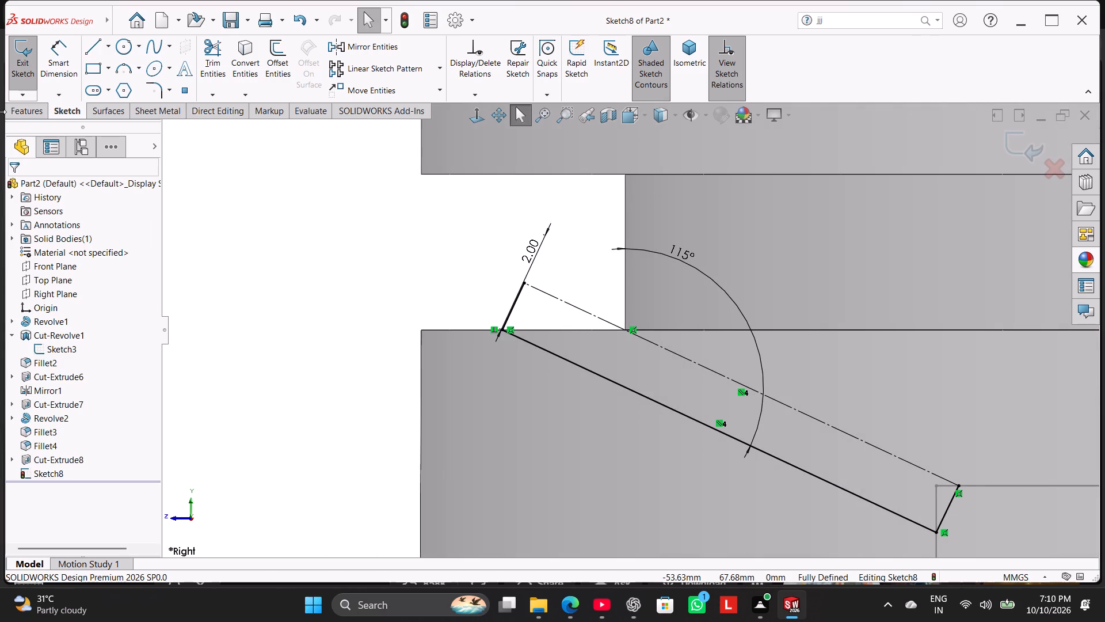
{"action": "left_click", "coordinate": [20, 111]}
{"action": "left_click", "coordinate": [281, 46]}
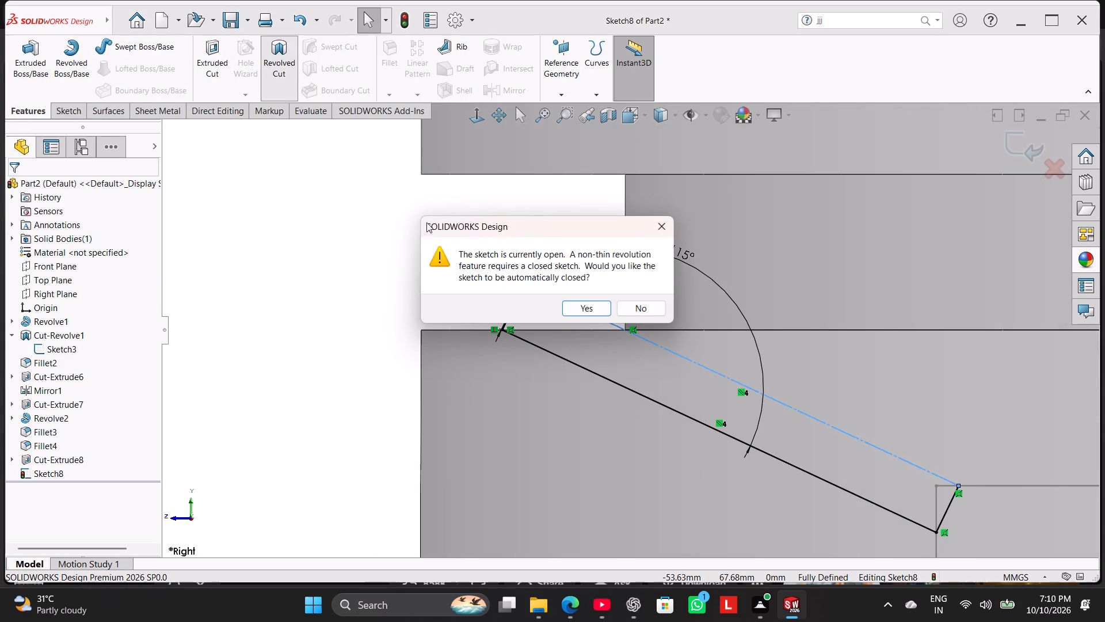
{"action": "left_click", "coordinate": [571, 313]}
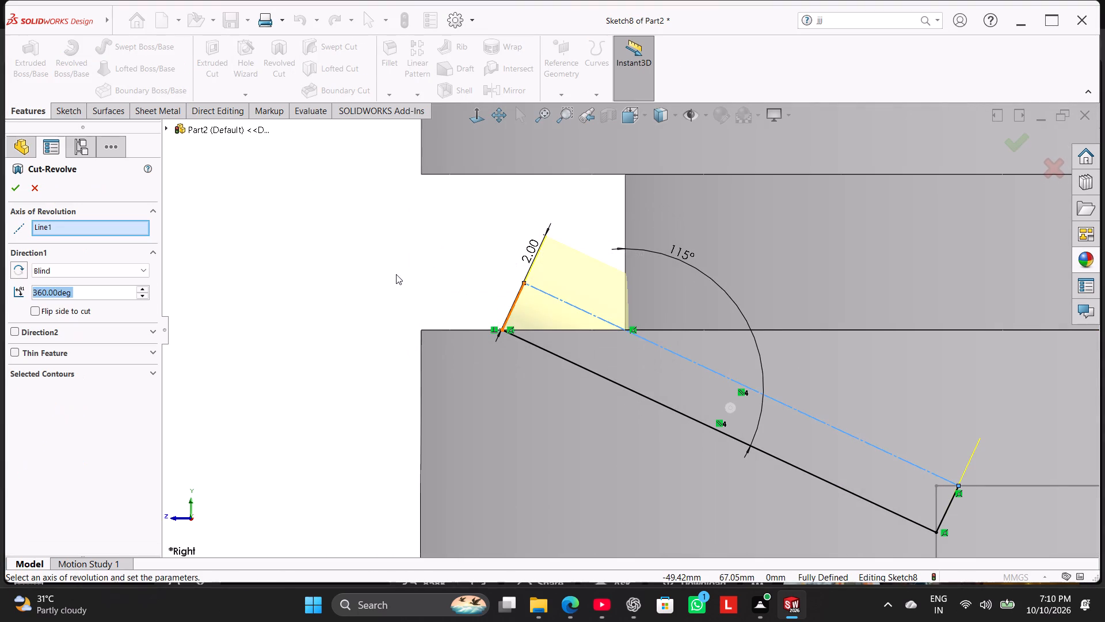
{"action": "middle_click_drag", "start_coordinate": [398, 279], "coordinate": [413, 309]}
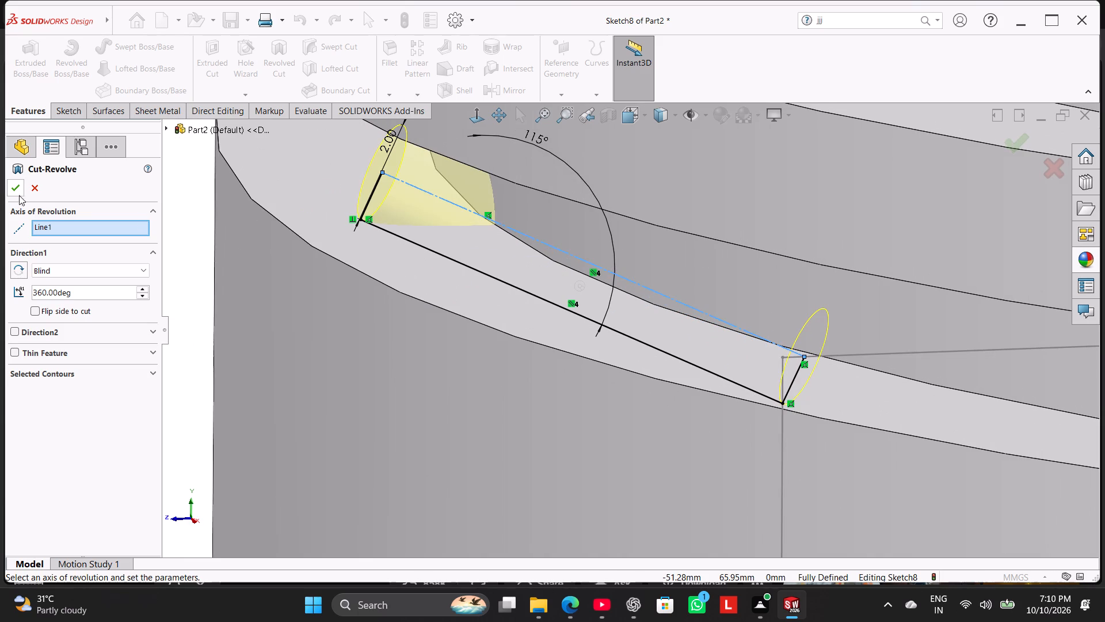
{"action": "left_click", "coordinate": [19, 188]}
Examine the new angled cut and the whole piston from several angles.
{"action": "scroll", "coordinate": [317, 292], "scroll_direction": "up", "scroll_amount": 2}
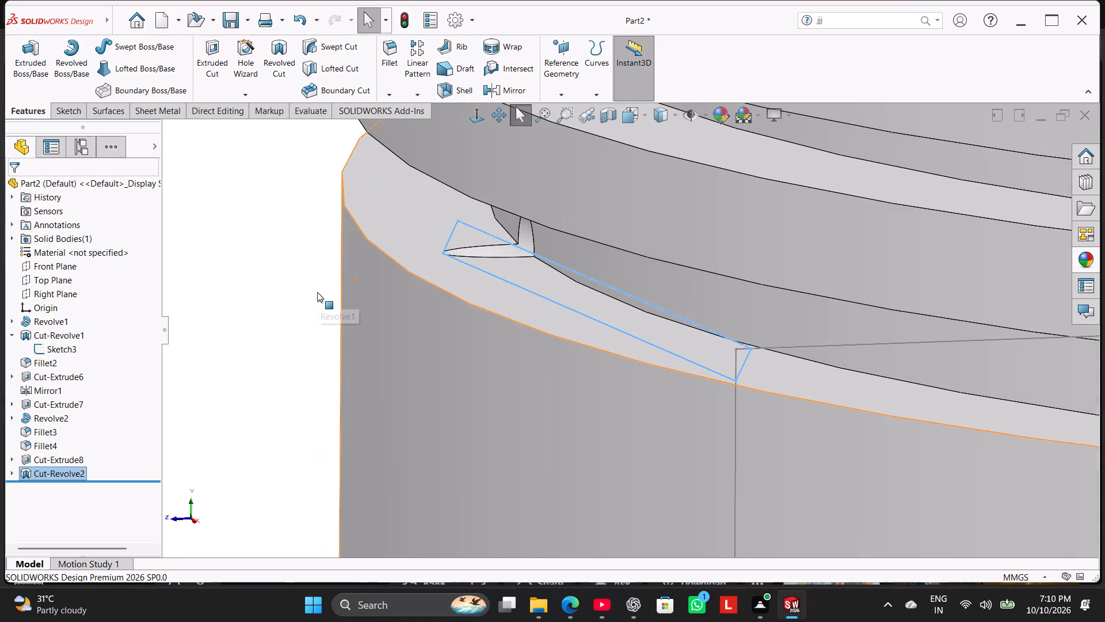
{"action": "scroll", "coordinate": [317, 292], "scroll_direction": "up", "scroll_amount": 2}
{"action": "left_click", "coordinate": [288, 285]}
{"action": "right_click_drag", "start_coordinate": [307, 304], "coordinate": [560, 246]}
{"action": "right_click_drag", "start_coordinate": [367, 297], "coordinate": [570, 183]}
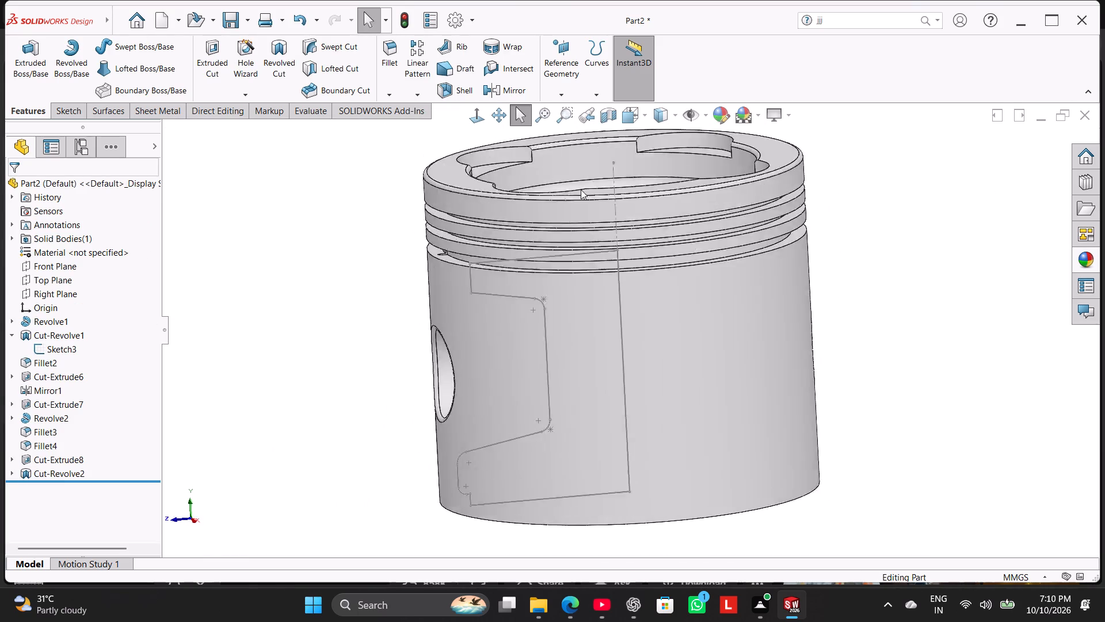
{"action": "middle_click_drag", "start_coordinate": [469, 311], "coordinate": [499, 260]}
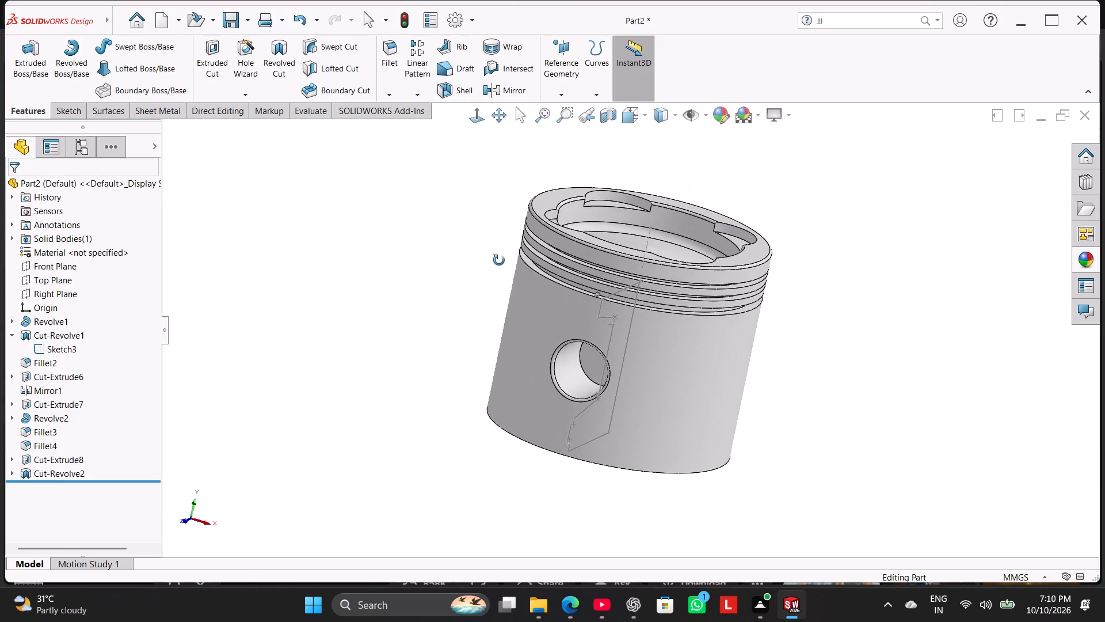
{"action": "middle_click_drag", "start_coordinate": [499, 260], "coordinate": [500, 259]}
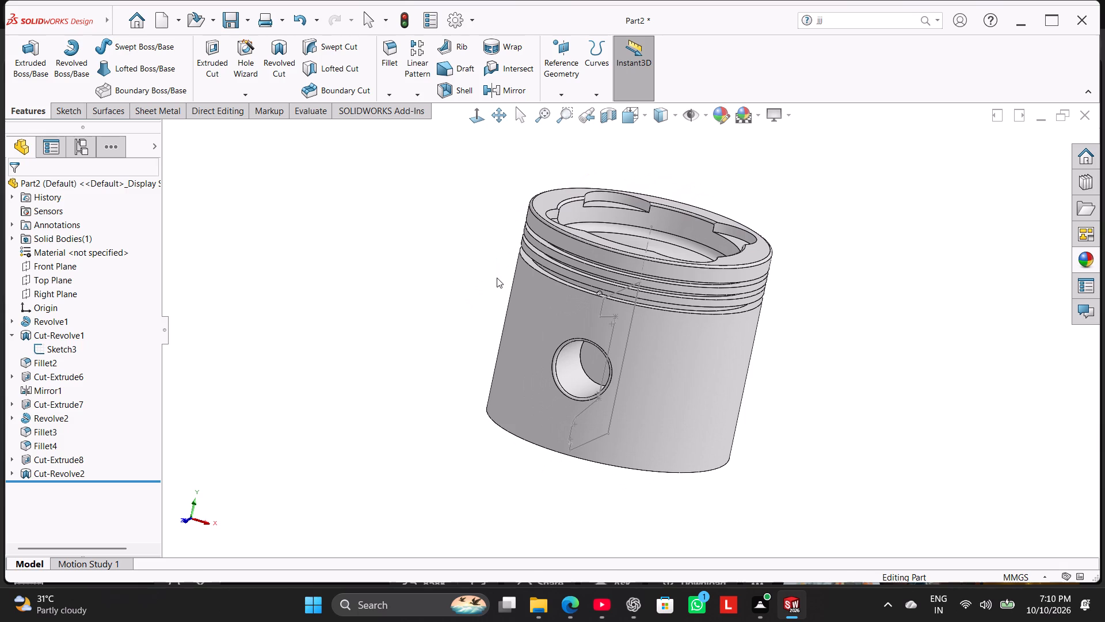
{"action": "middle_click_drag", "start_coordinate": [523, 303], "coordinate": [538, 324]}
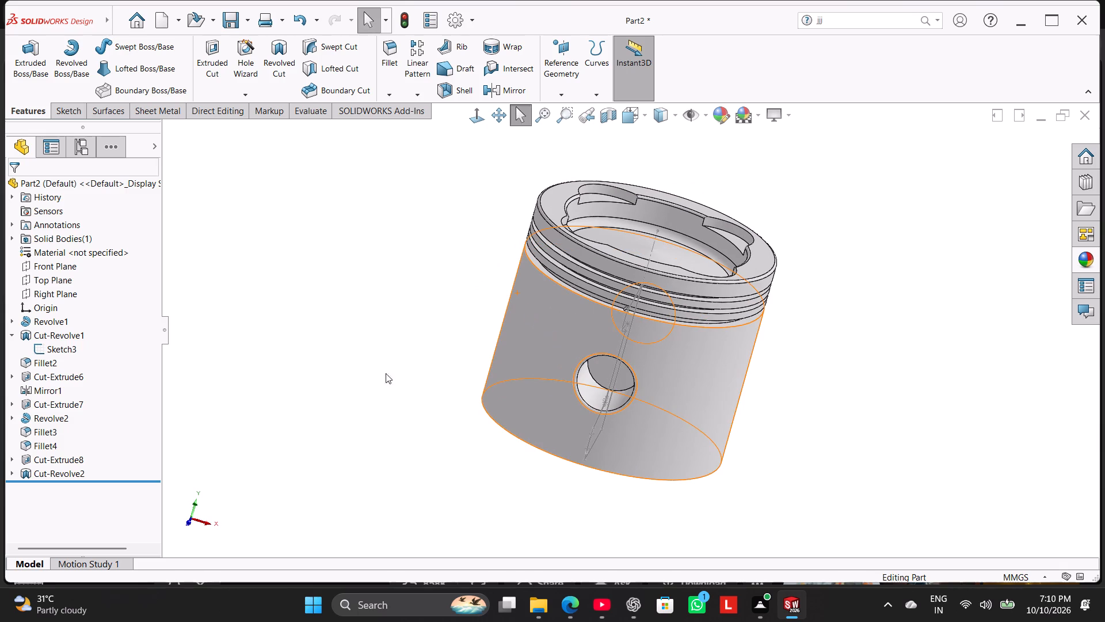
Hide Sketch3, the cavity profile sketch under Cut-Revolve1, and show the piston in isometric view.
{"action": "right_click", "coordinate": [626, 318]}
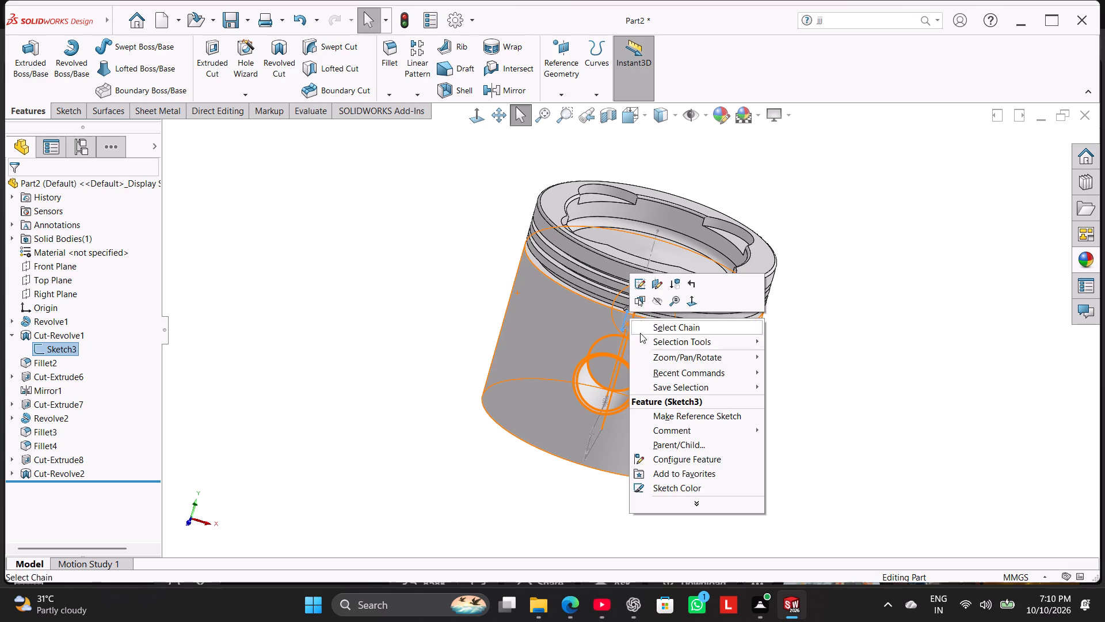
{"action": "left_click", "coordinate": [656, 303]}
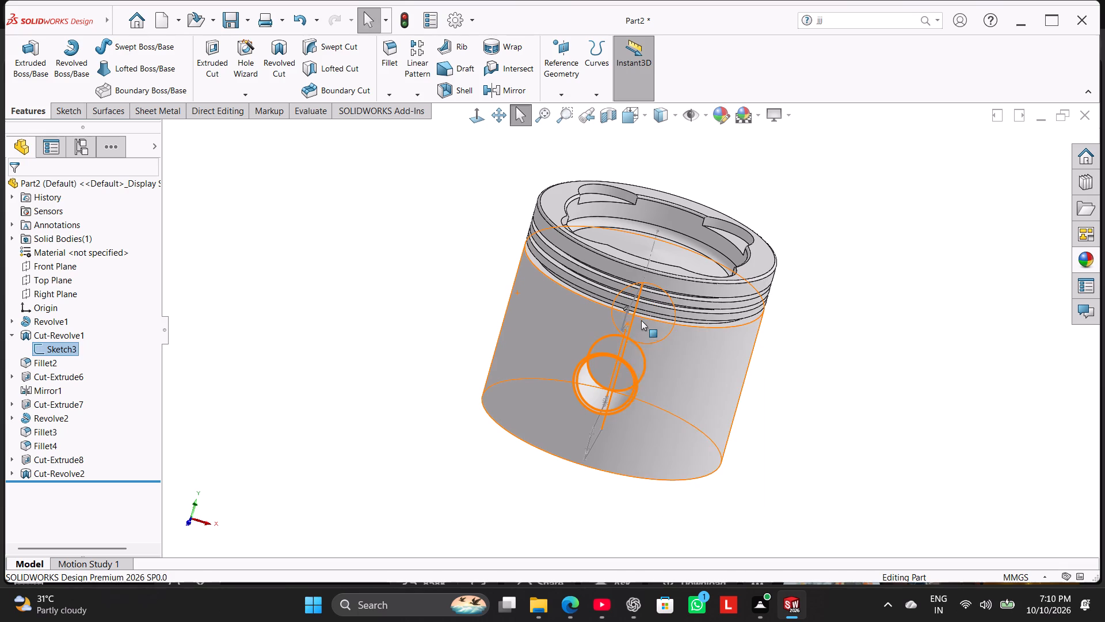
{"action": "right_click_drag", "start_coordinate": [413, 342], "coordinate": [498, 267]}
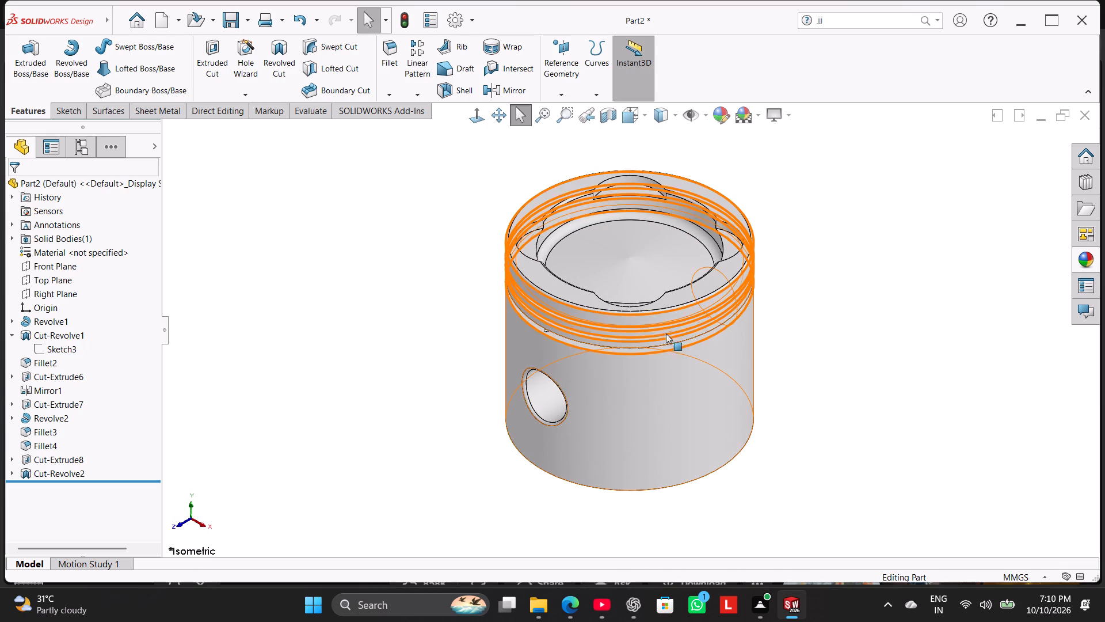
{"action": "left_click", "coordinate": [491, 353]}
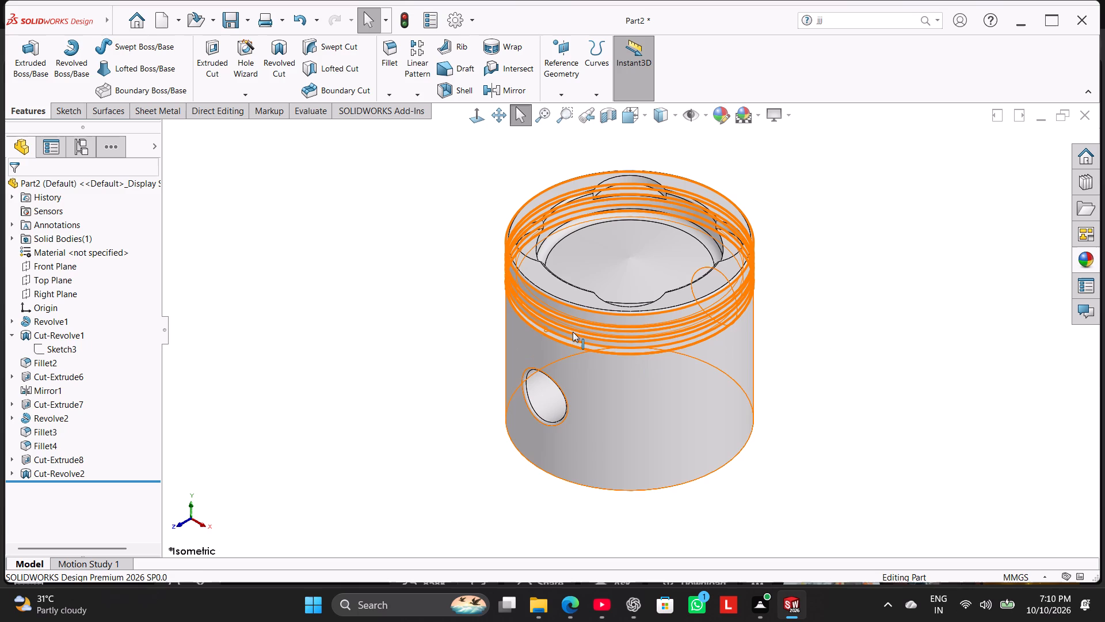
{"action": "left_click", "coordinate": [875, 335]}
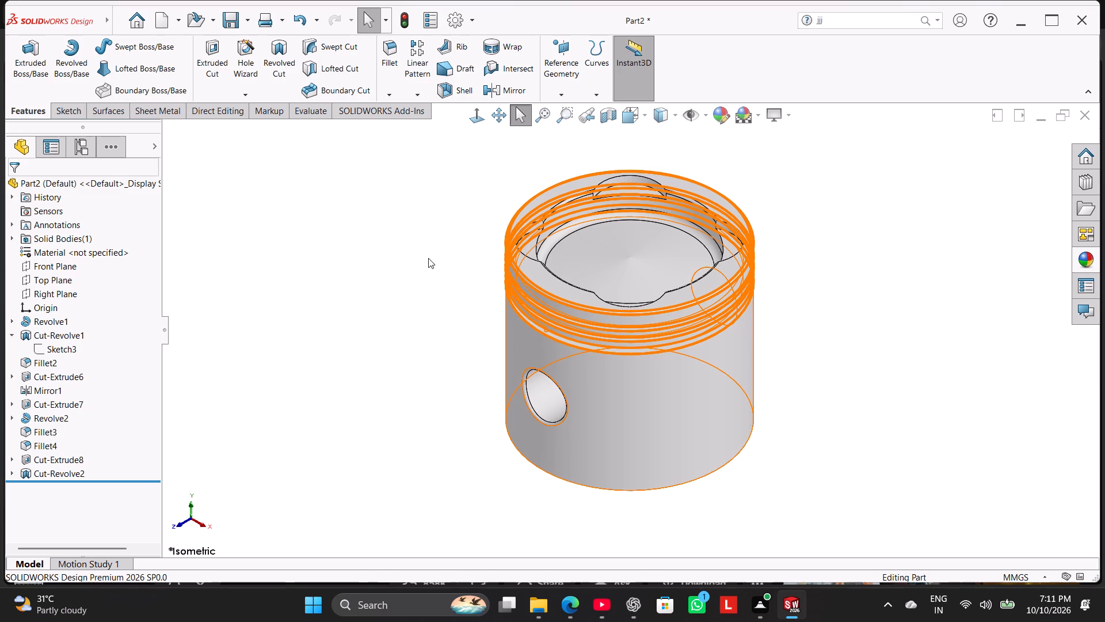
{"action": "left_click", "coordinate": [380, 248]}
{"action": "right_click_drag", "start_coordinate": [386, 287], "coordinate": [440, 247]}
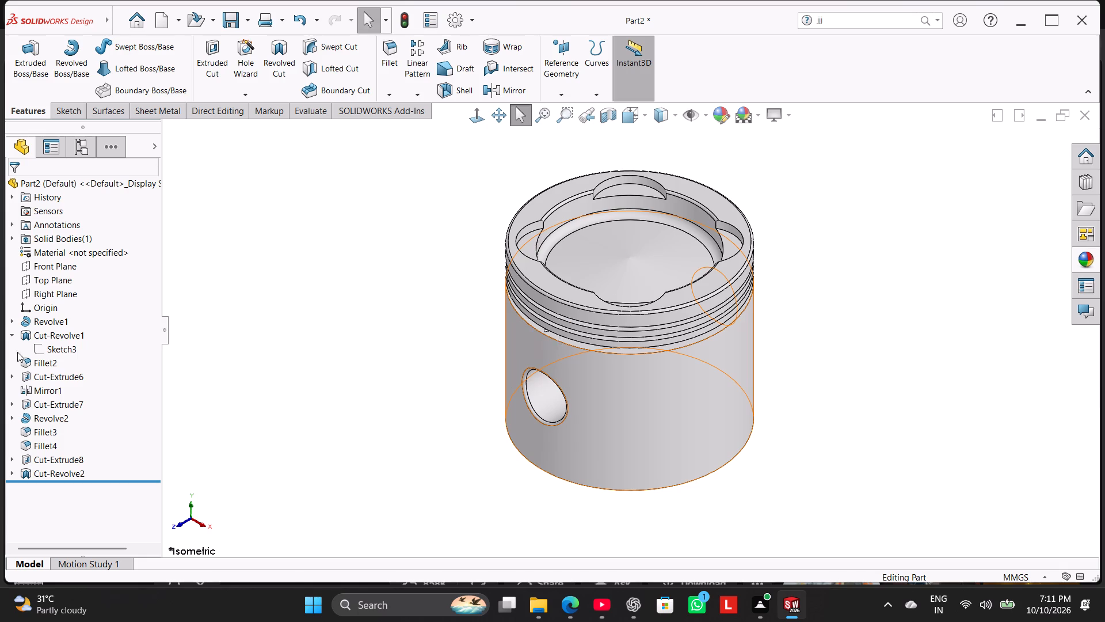
Open a new sketch on the Top Plane.
{"action": "left_click", "coordinate": [40, 280]}
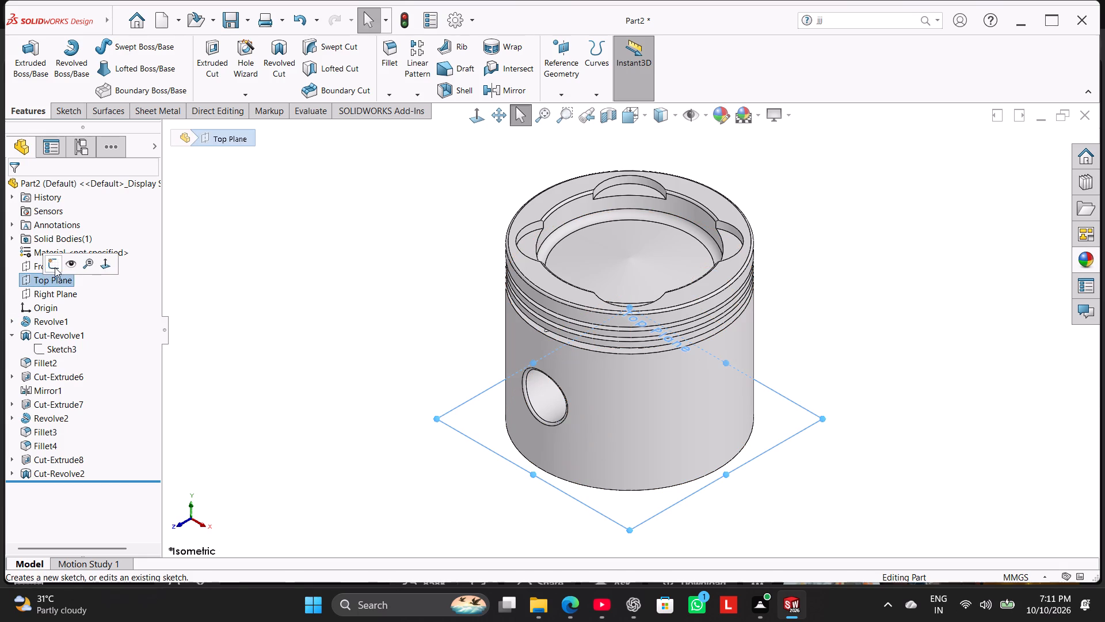
{"action": "left_click", "coordinate": [55, 267]}
{"action": "left_click", "coordinate": [268, 319]}
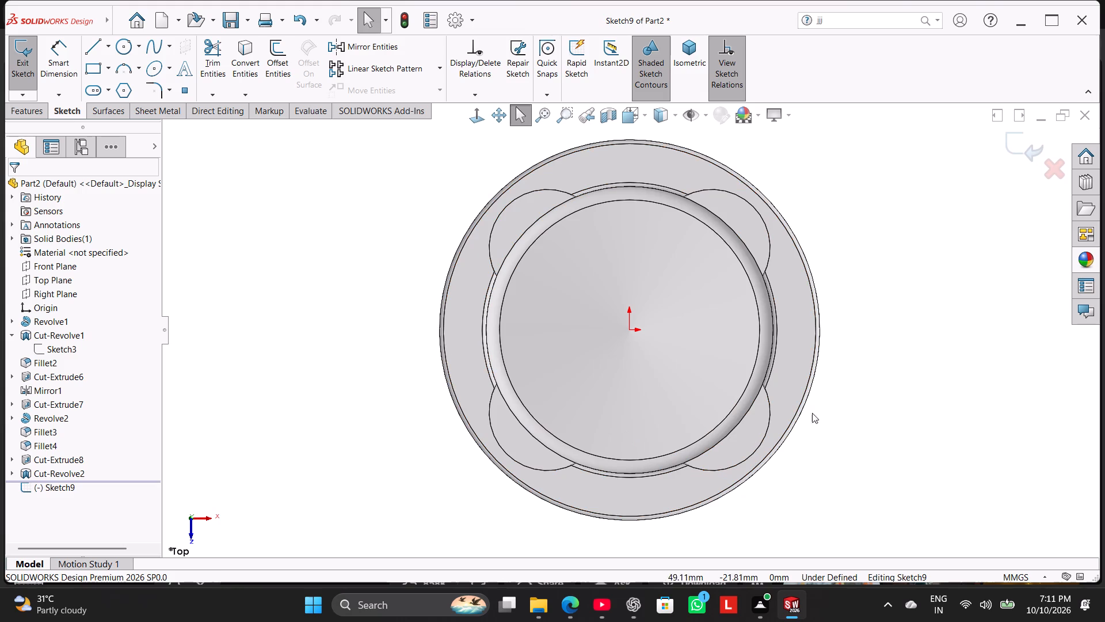
Examine the piston's crown, ring grooves, pin hole and angled oil passage opening from several angles.
{"action": "middle_click_drag", "start_coordinate": [948, 408], "coordinate": [845, 349]}
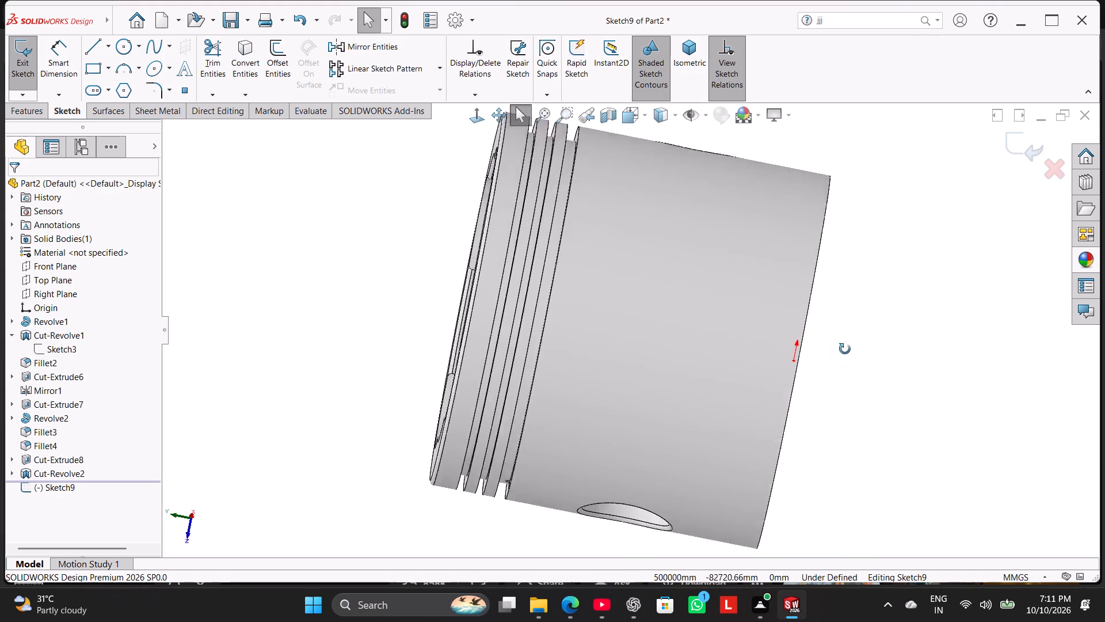
{"action": "middle_click_drag", "start_coordinate": [845, 349], "coordinate": [900, 349]}
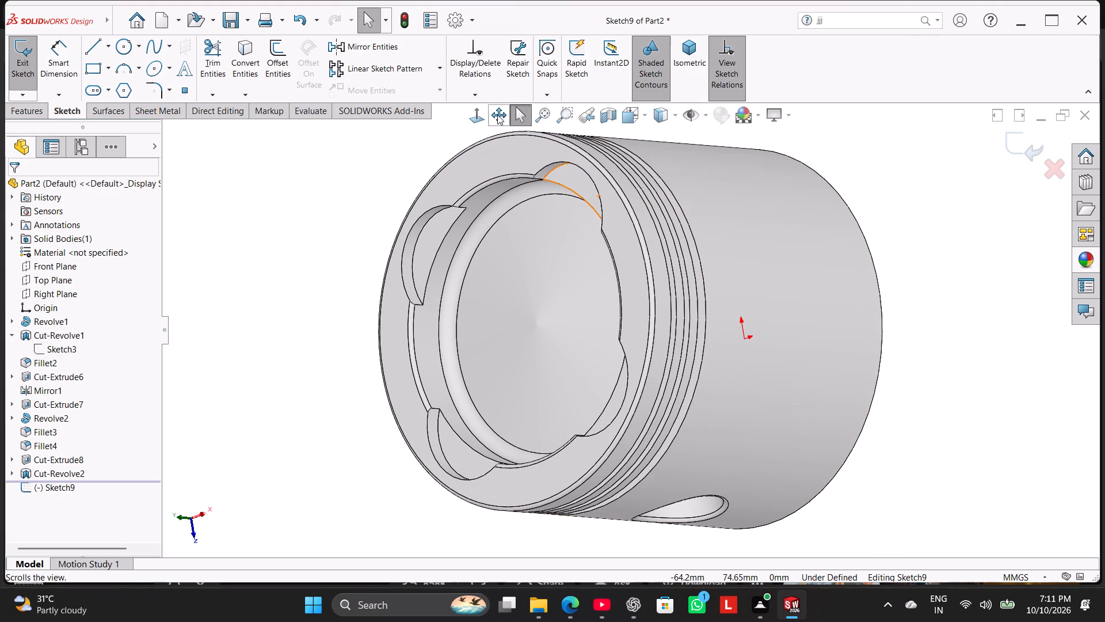
{"action": "left_click", "coordinate": [476, 108]}
{"action": "left_click", "coordinate": [381, 182]}
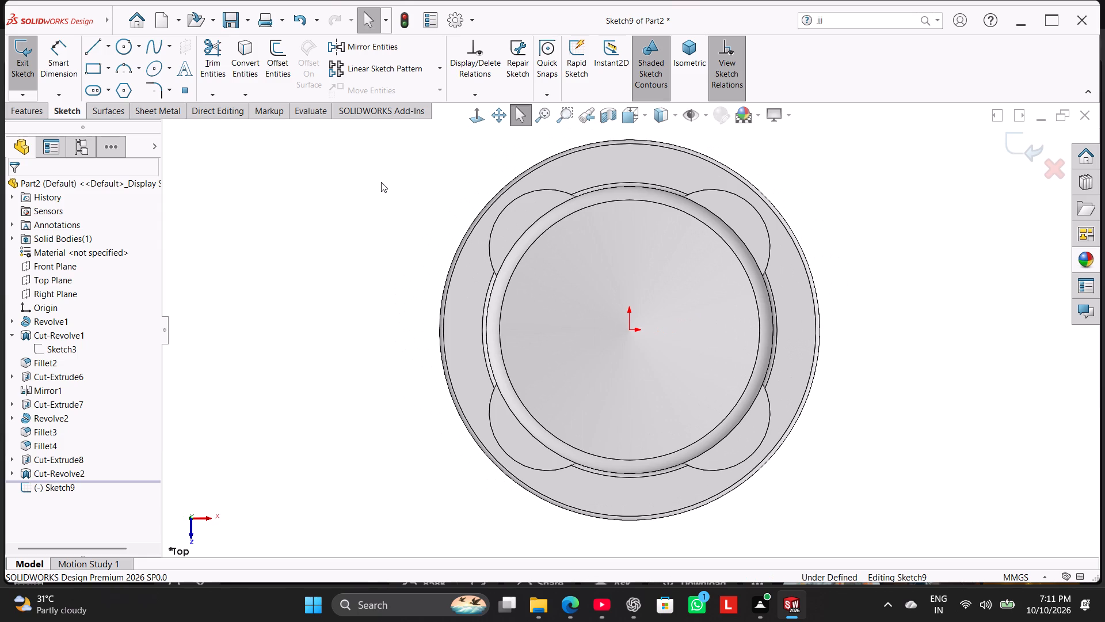
{"action": "middle_click_drag", "start_coordinate": [412, 336], "coordinate": [411, 168]}
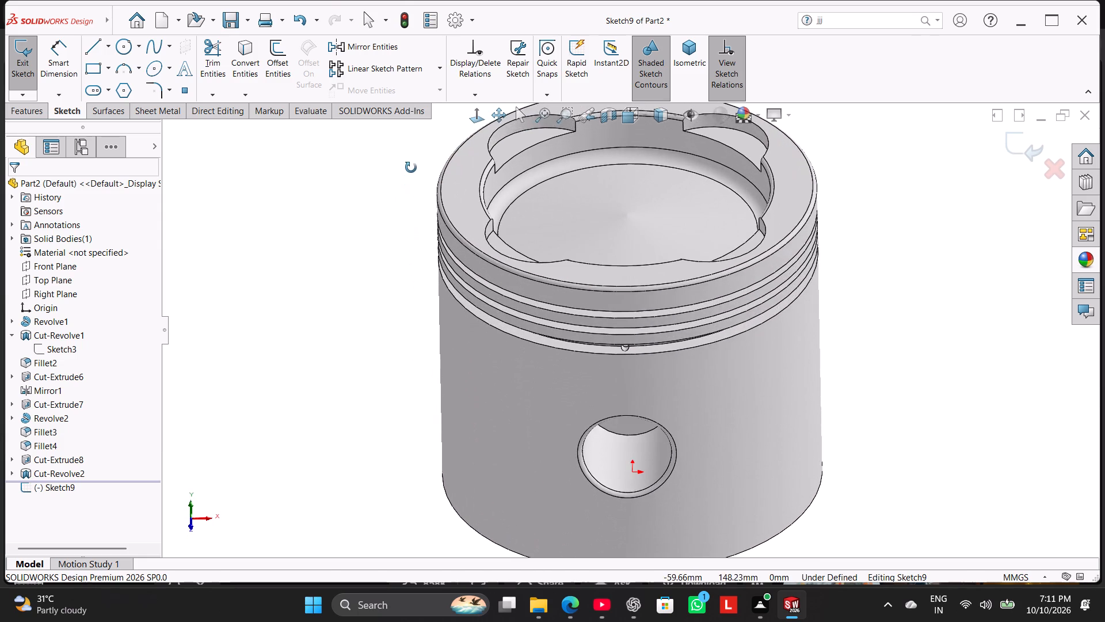
{"action": "middle_click_drag", "start_coordinate": [411, 168], "coordinate": [399, 148]}
{"action": "middle_click_drag", "start_coordinate": [414, 333], "coordinate": [428, 255]}
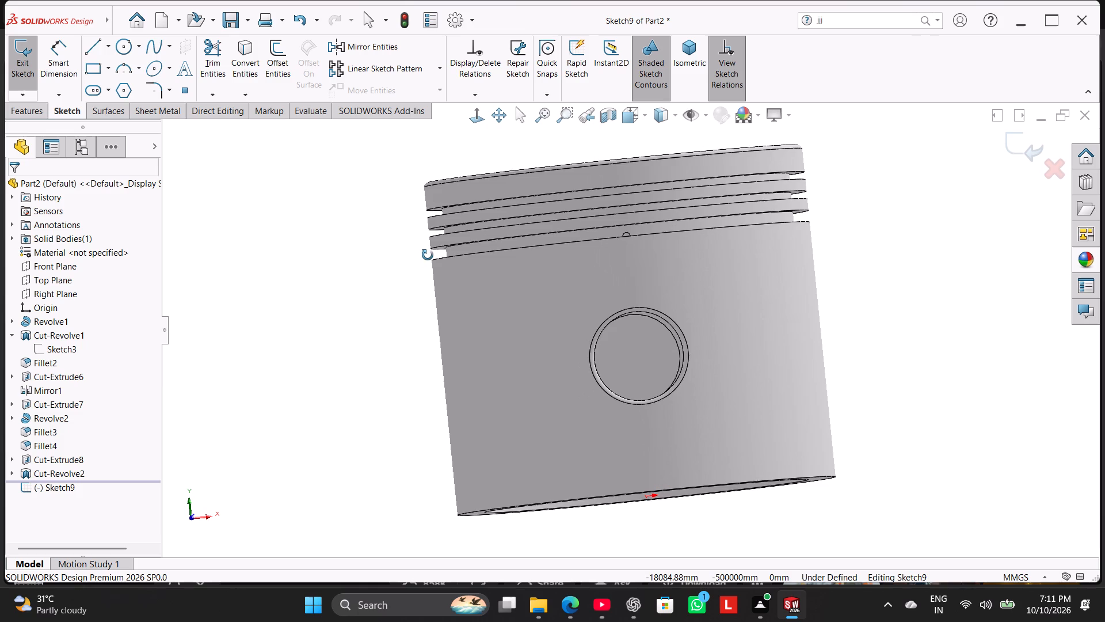
{"action": "middle_click_drag", "start_coordinate": [428, 255], "coordinate": [429, 272]}
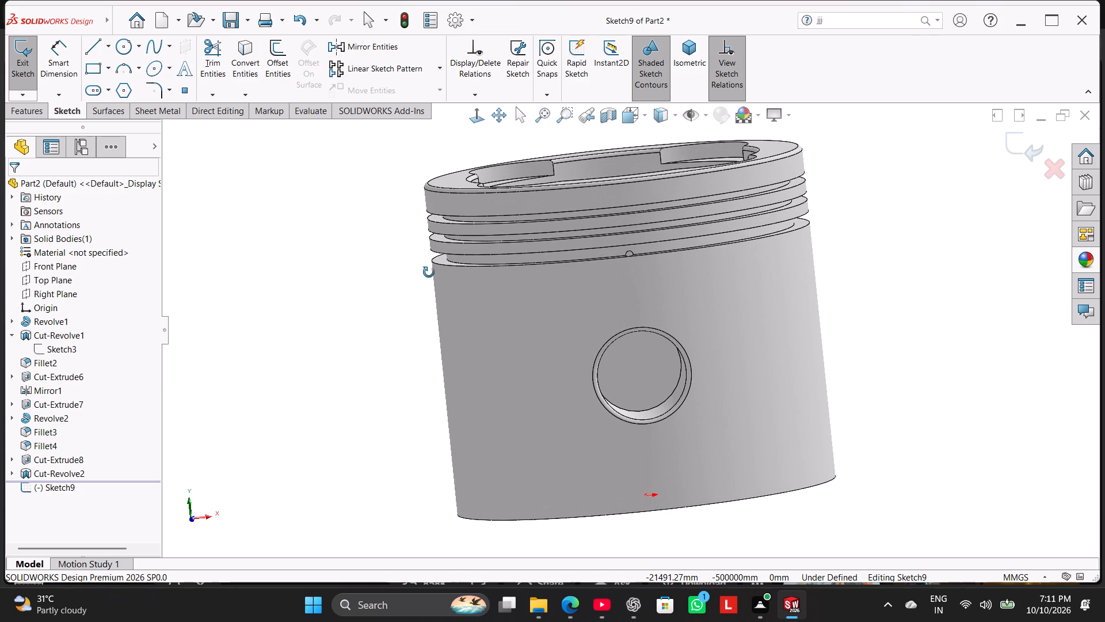
{"action": "middle_click_drag", "start_coordinate": [429, 272], "coordinate": [430, 278]}
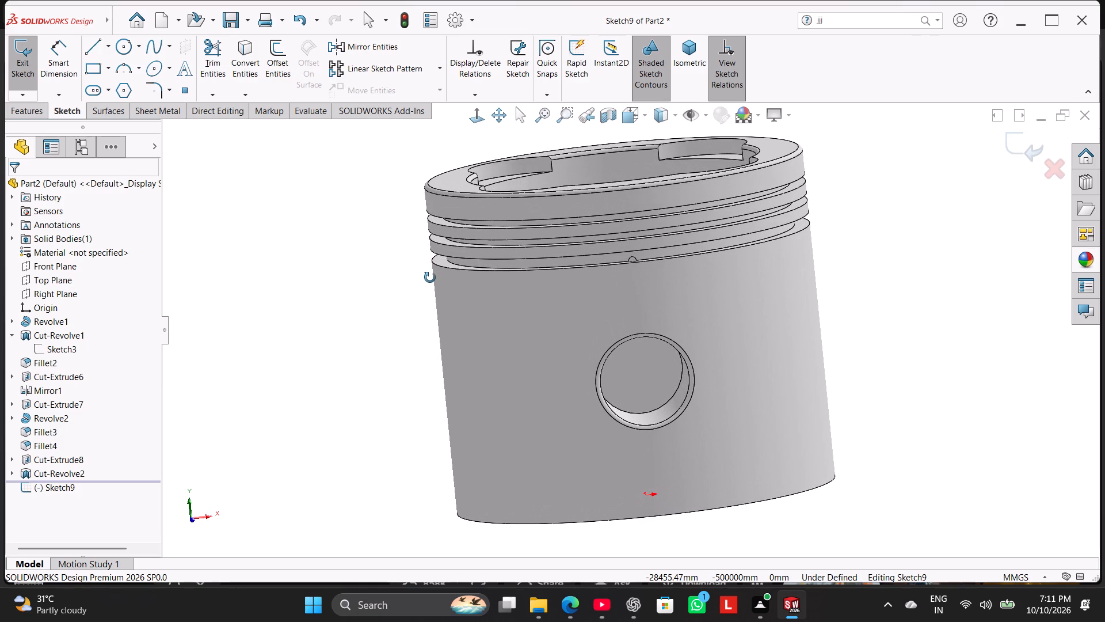
{"action": "middle_click_drag", "start_coordinate": [430, 278], "coordinate": [422, 323]}
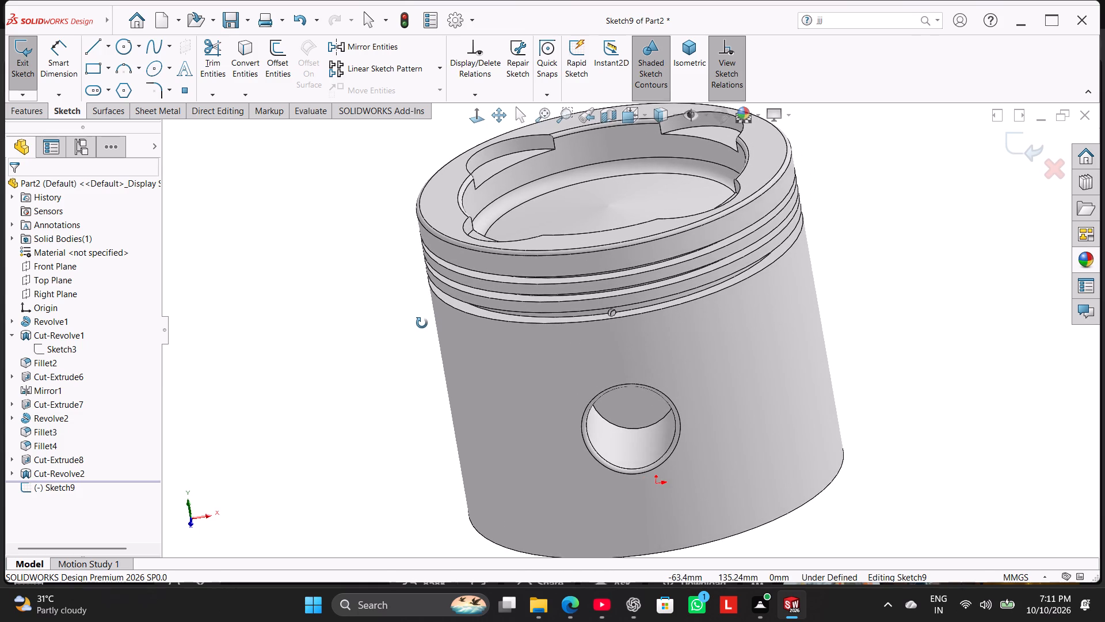
{"action": "middle_click_drag", "start_coordinate": [422, 323], "coordinate": [391, 340]}
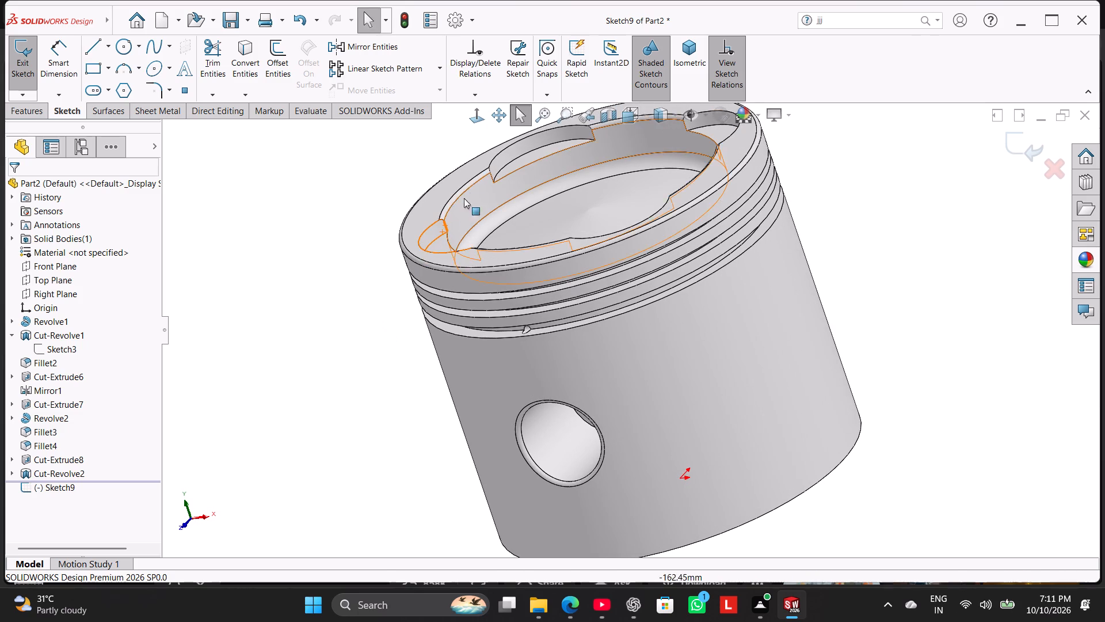
Create a section view of the piston through the Front Plane at 0 mm offset, viewed square from the front.
{"action": "left_click", "coordinate": [603, 111]}
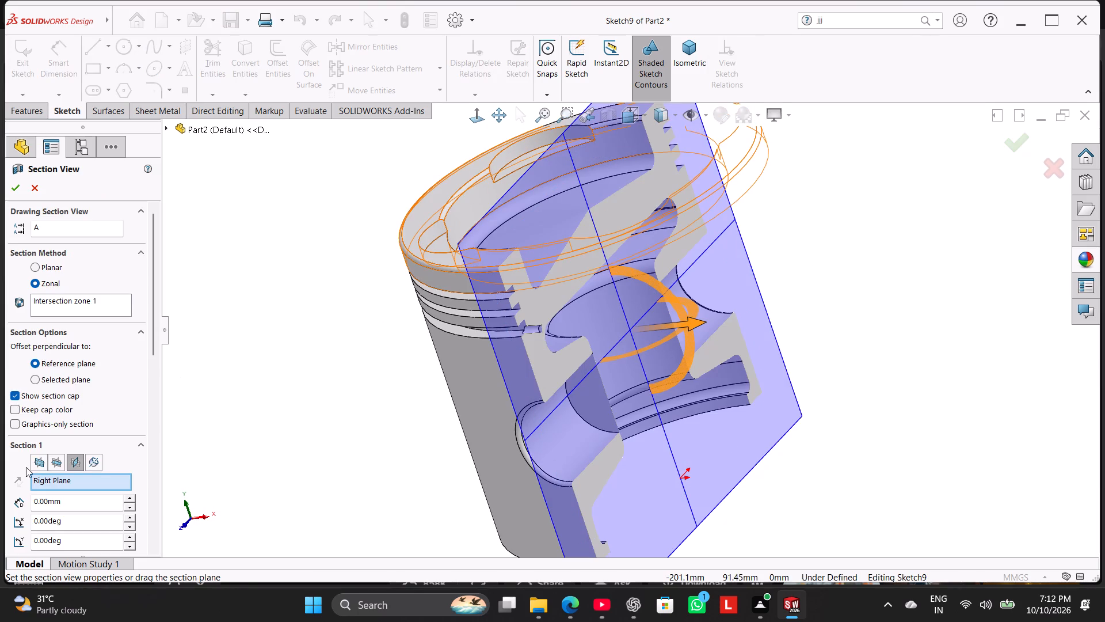
{"action": "left_click", "coordinate": [40, 459]}
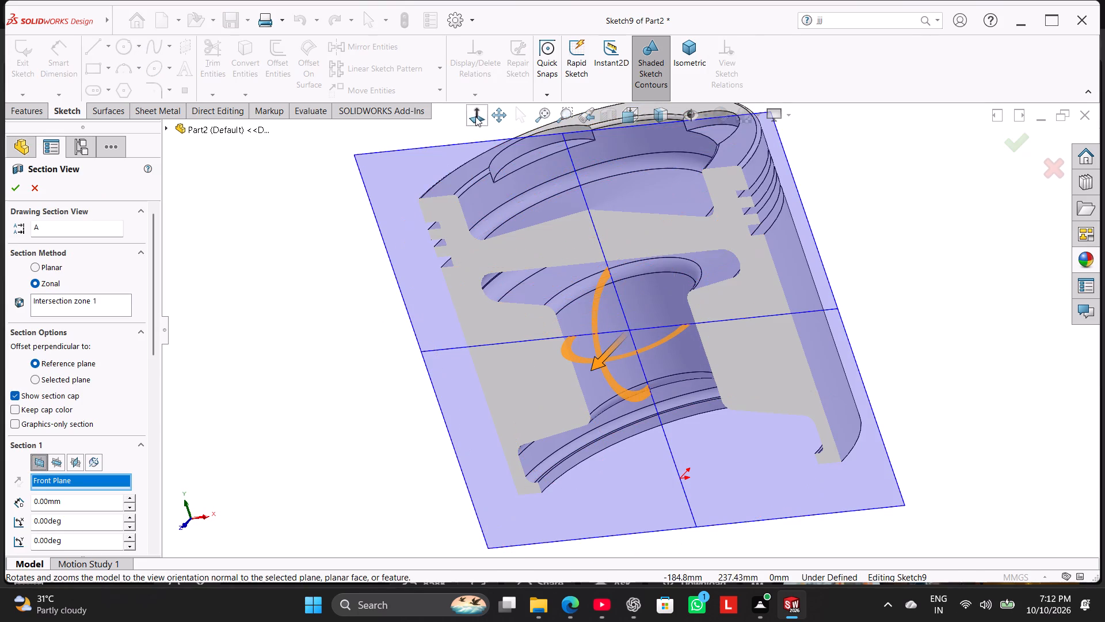
{"action": "left_click", "coordinate": [475, 116]}
{"action": "left_click", "coordinate": [815, 231]}
{"action": "left_click", "coordinate": [809, 196]}
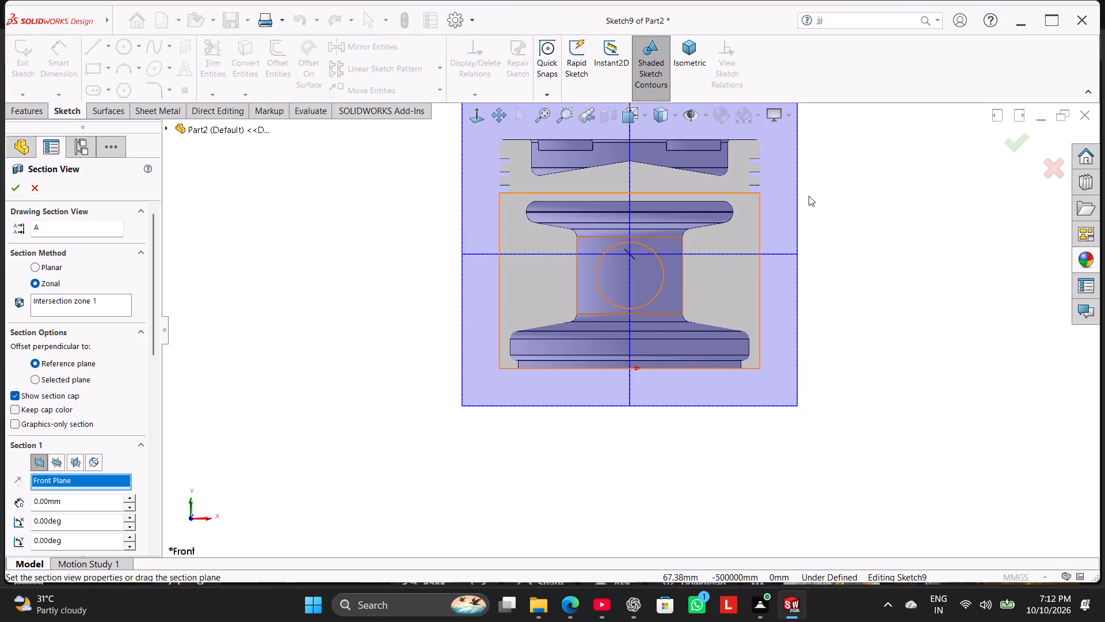
{"action": "left_click", "coordinate": [356, 206]}
{"action": "left_click", "coordinate": [15, 188]}
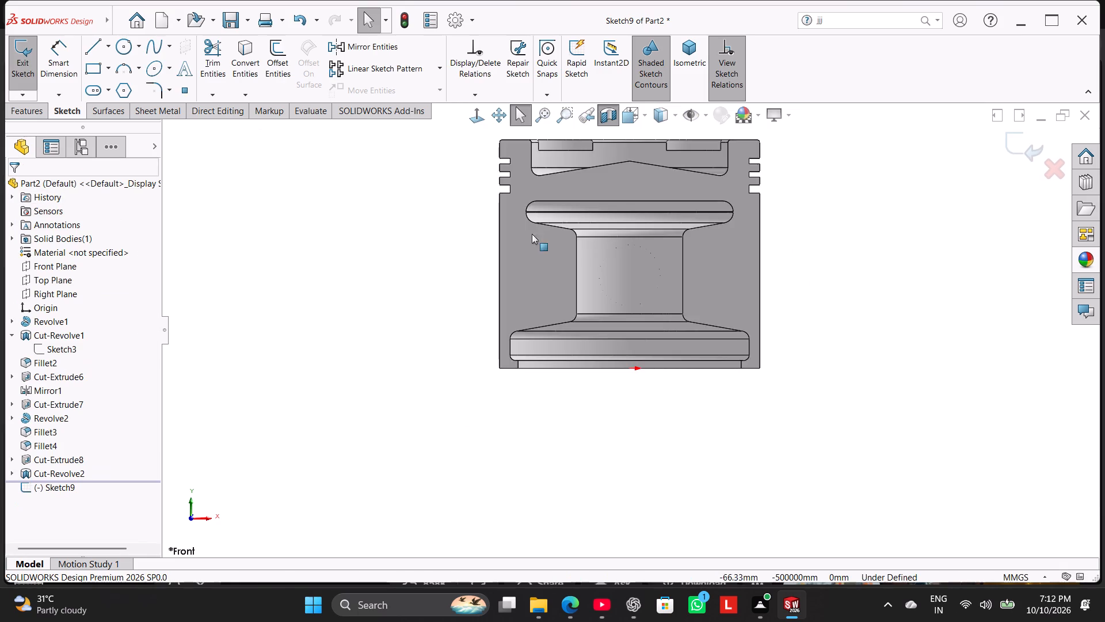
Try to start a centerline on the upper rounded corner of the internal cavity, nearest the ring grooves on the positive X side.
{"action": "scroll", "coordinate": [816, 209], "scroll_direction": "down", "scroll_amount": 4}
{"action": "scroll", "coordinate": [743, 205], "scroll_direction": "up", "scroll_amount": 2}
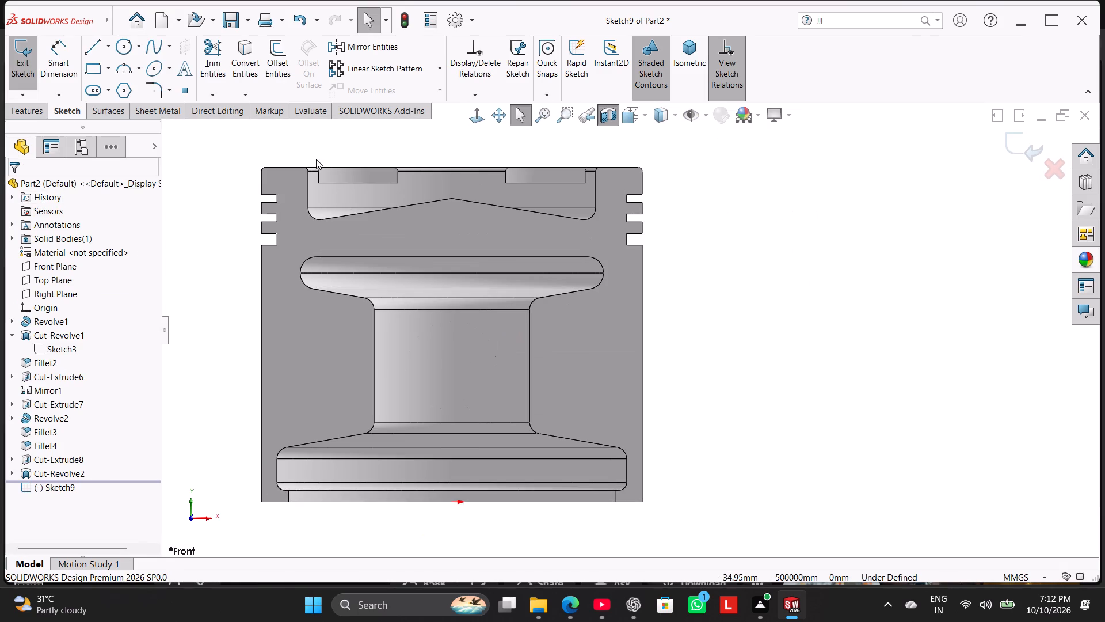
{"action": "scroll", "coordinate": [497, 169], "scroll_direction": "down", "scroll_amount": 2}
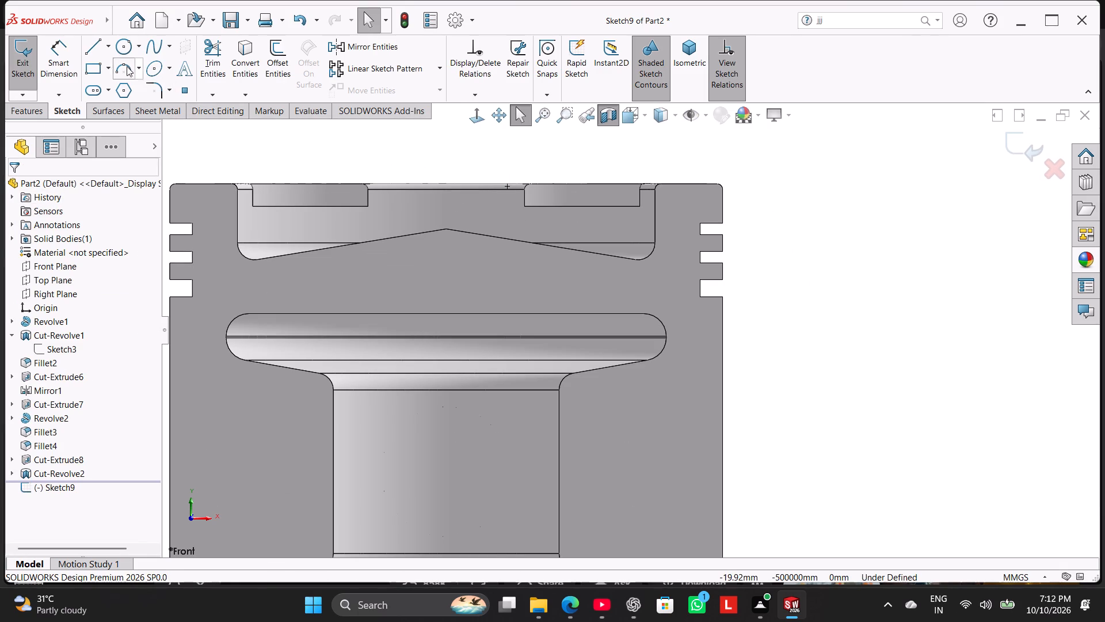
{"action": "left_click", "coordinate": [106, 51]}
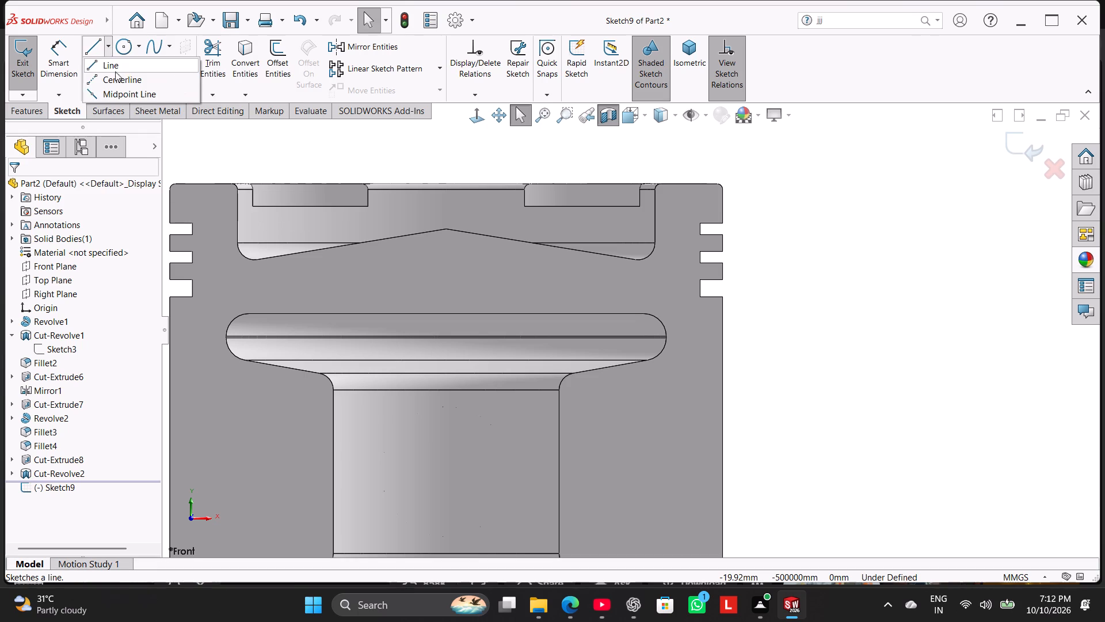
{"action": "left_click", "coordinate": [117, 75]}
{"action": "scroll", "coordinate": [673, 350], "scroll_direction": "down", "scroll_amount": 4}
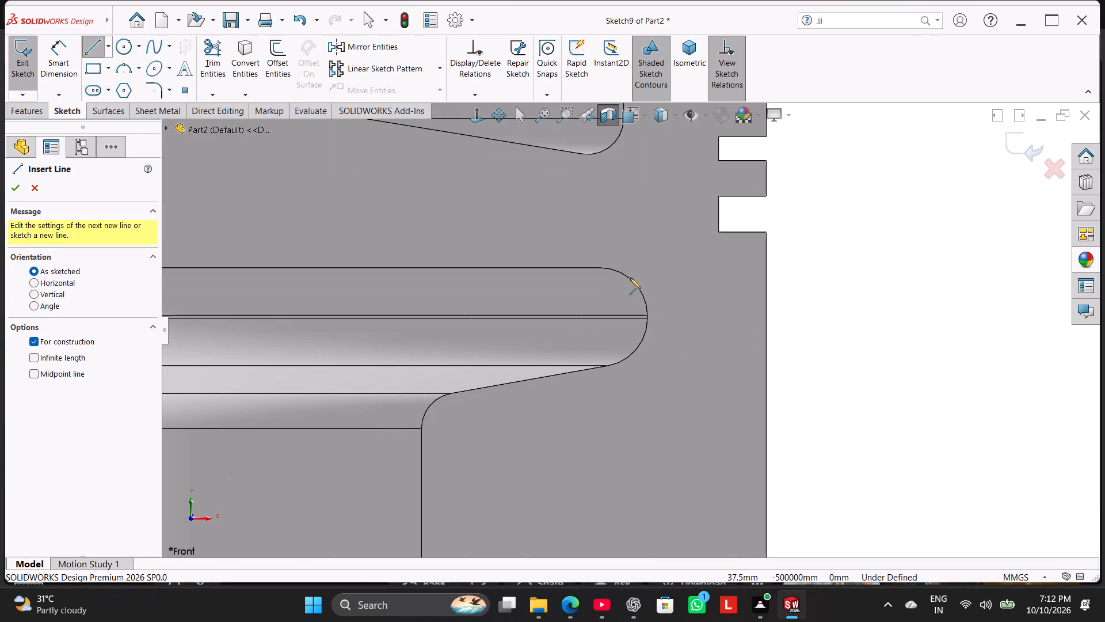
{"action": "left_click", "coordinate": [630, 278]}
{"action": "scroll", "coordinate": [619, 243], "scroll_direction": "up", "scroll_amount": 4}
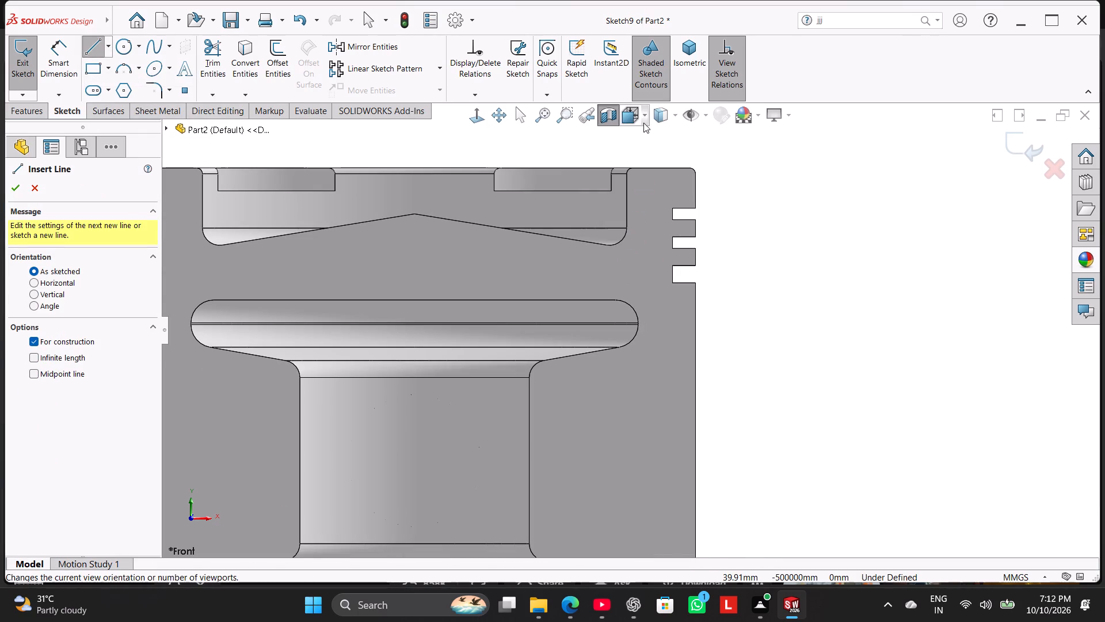
Change the display style to show the piston as a wire outline with hidden lines visible.
{"action": "left_click", "coordinate": [646, 119]}
{"action": "left_click", "coordinate": [608, 140]}
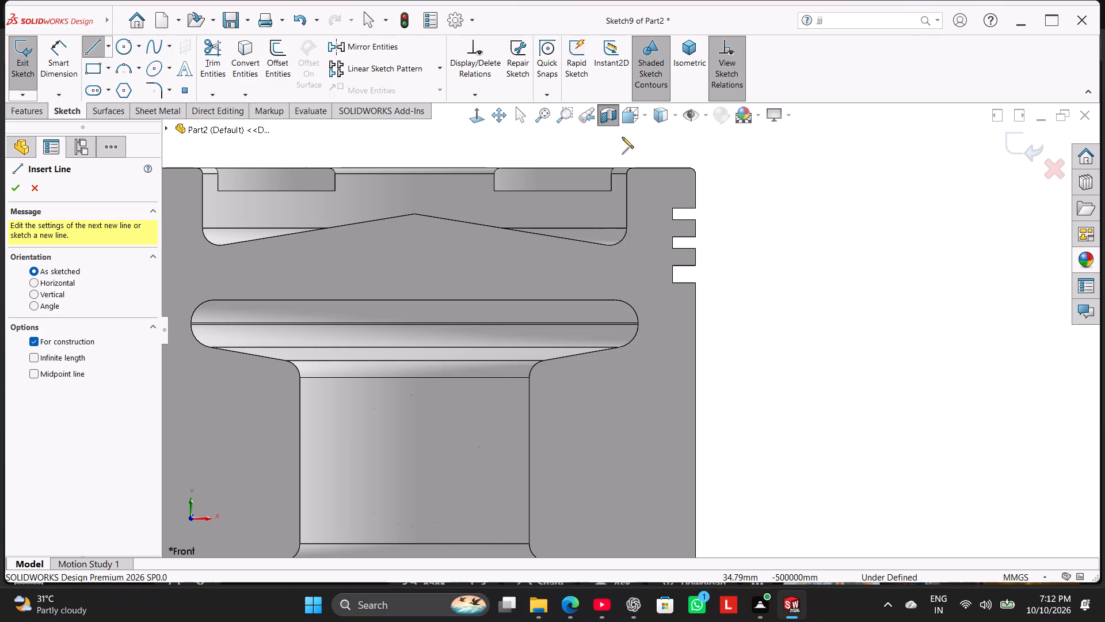
{"action": "left_click", "coordinate": [677, 122]}
{"action": "left_click", "coordinate": [666, 198]}
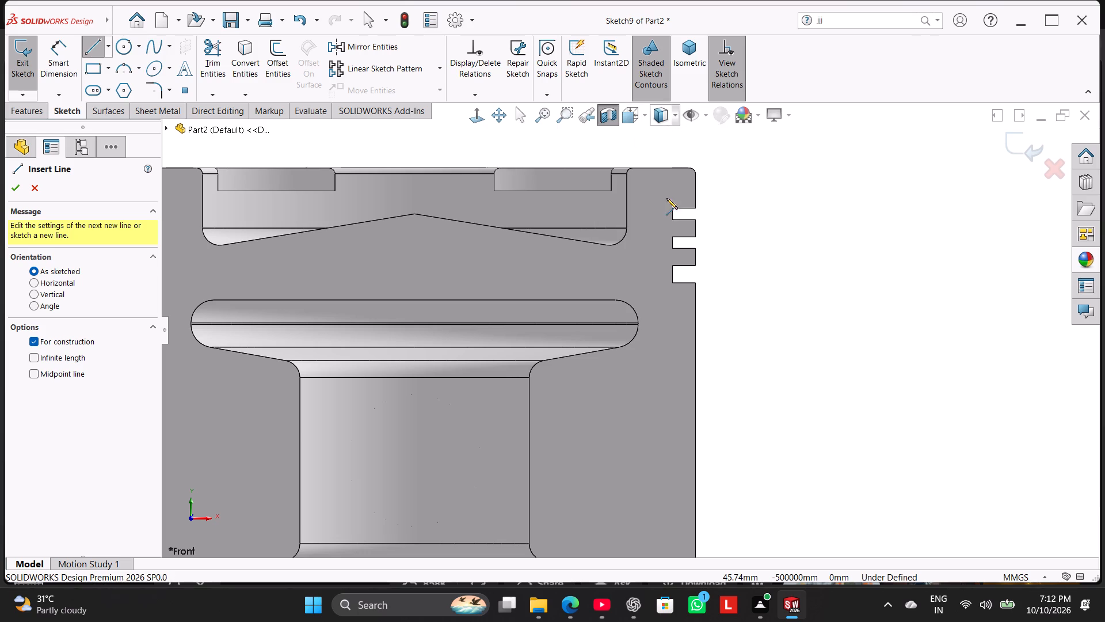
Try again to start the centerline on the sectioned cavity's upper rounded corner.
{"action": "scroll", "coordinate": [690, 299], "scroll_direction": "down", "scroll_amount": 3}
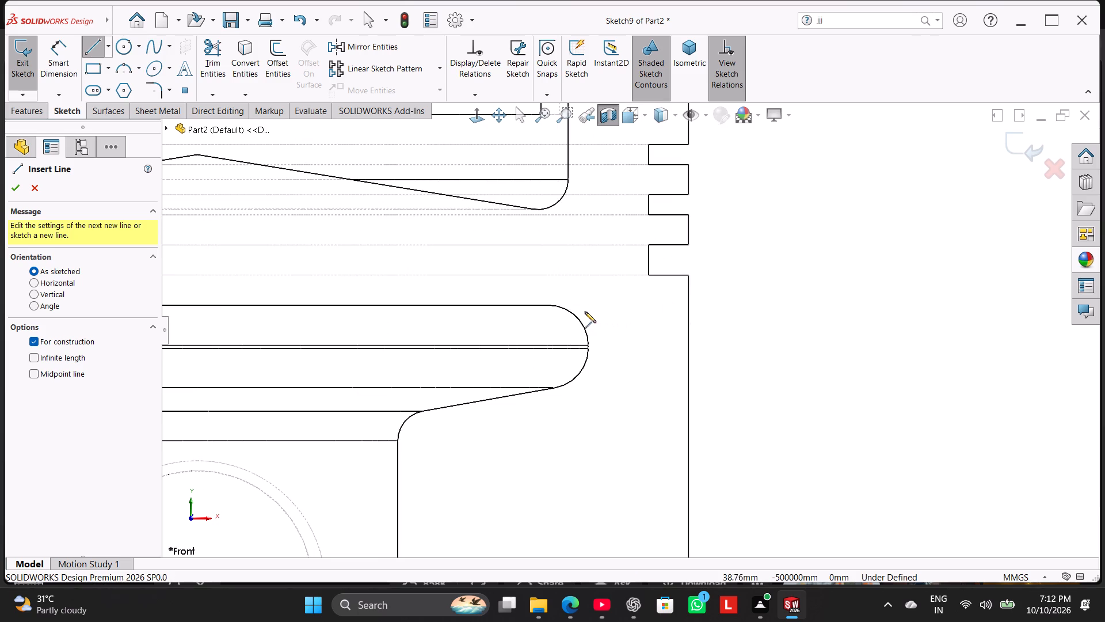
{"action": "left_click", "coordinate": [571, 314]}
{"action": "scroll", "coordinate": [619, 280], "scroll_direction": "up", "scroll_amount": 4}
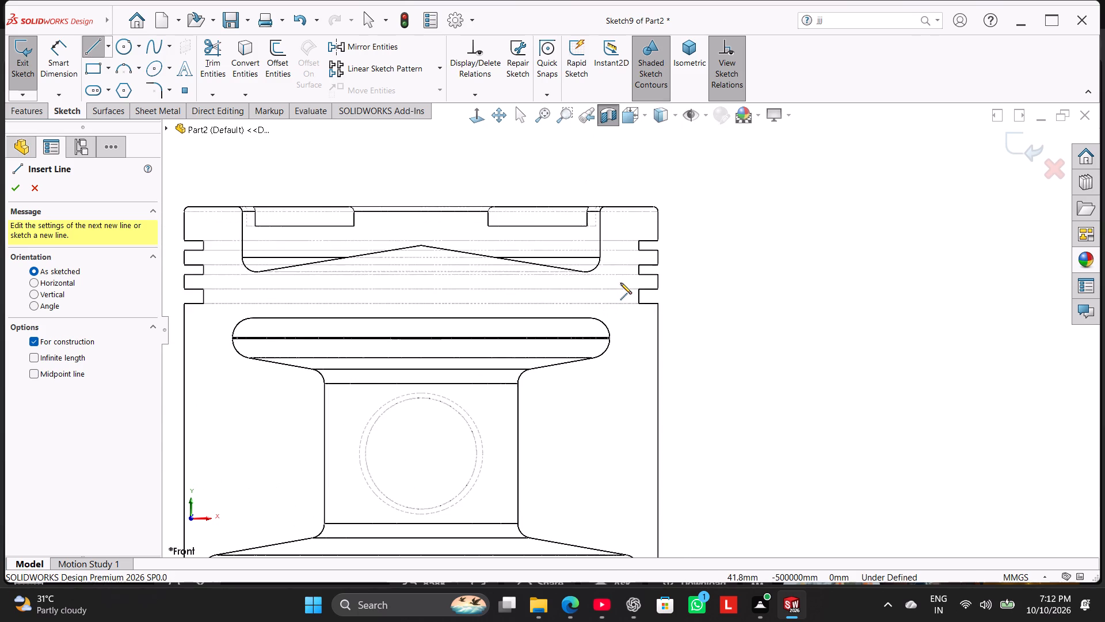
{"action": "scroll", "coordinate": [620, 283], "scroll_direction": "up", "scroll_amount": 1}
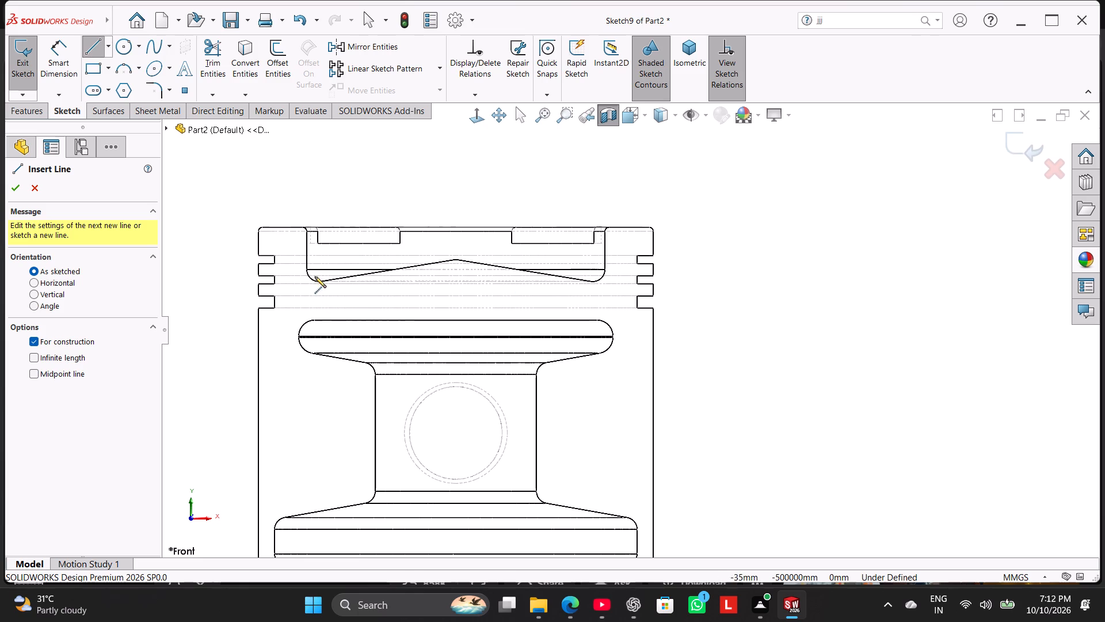
Turn off the section view.
{"action": "left_click", "coordinate": [605, 119]}
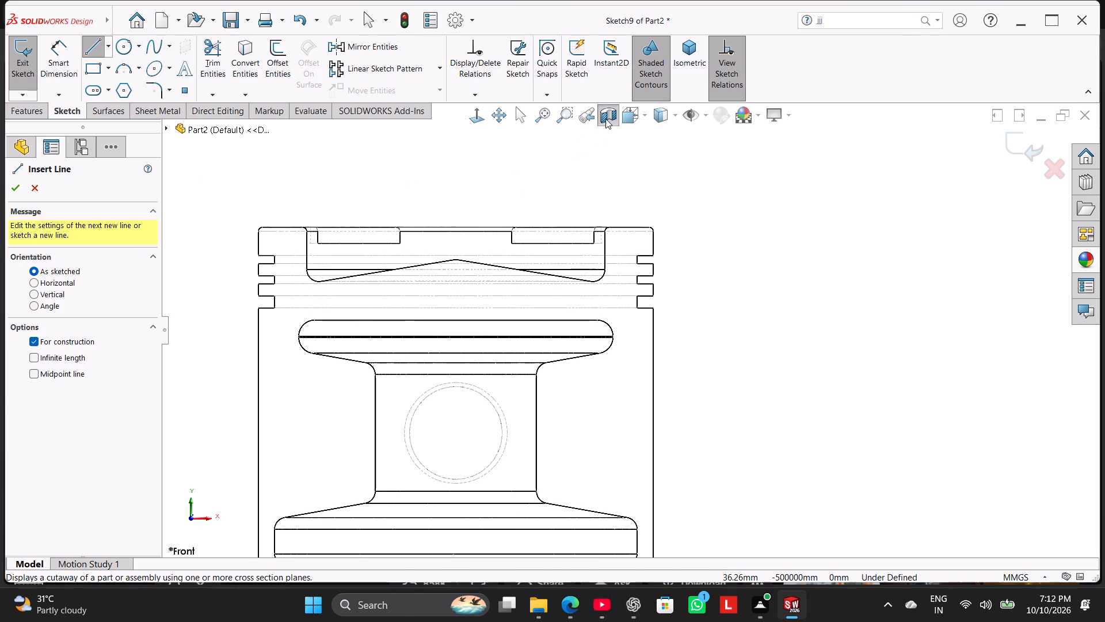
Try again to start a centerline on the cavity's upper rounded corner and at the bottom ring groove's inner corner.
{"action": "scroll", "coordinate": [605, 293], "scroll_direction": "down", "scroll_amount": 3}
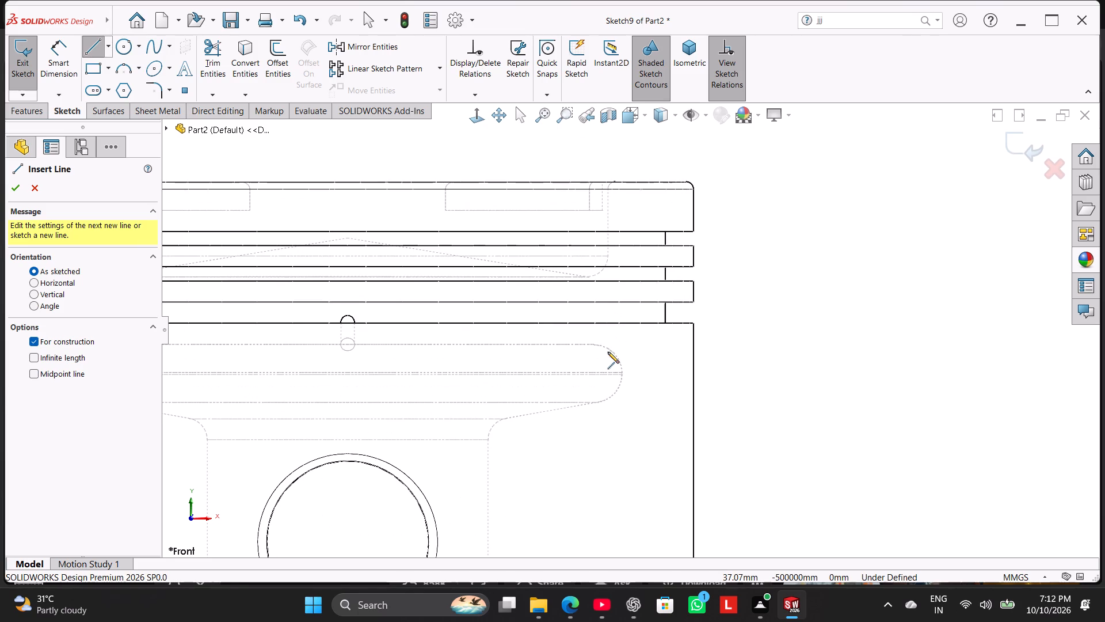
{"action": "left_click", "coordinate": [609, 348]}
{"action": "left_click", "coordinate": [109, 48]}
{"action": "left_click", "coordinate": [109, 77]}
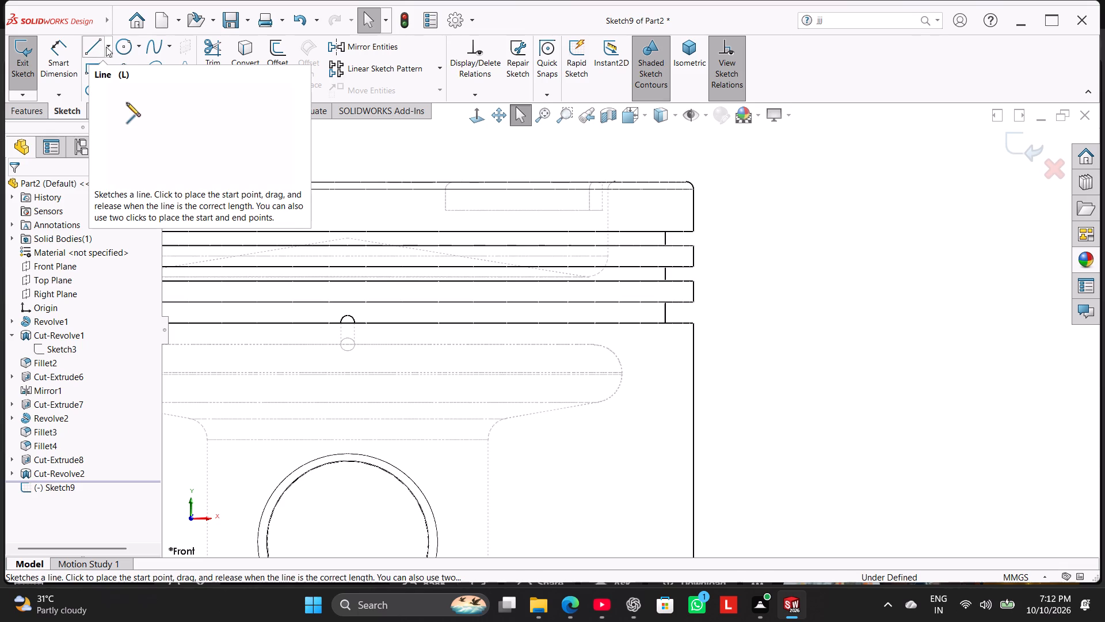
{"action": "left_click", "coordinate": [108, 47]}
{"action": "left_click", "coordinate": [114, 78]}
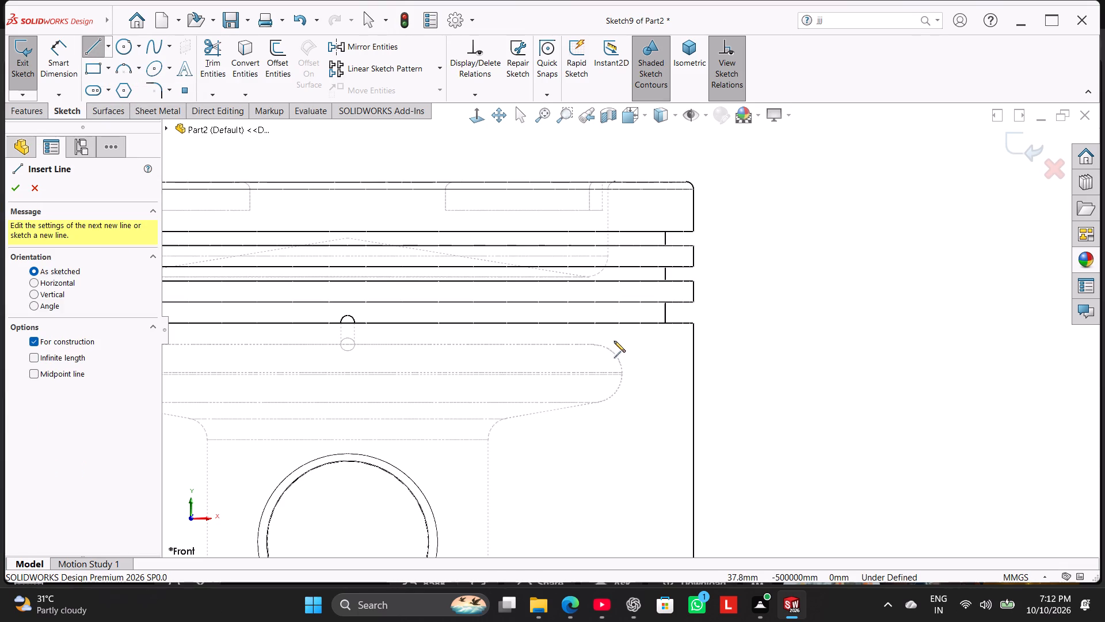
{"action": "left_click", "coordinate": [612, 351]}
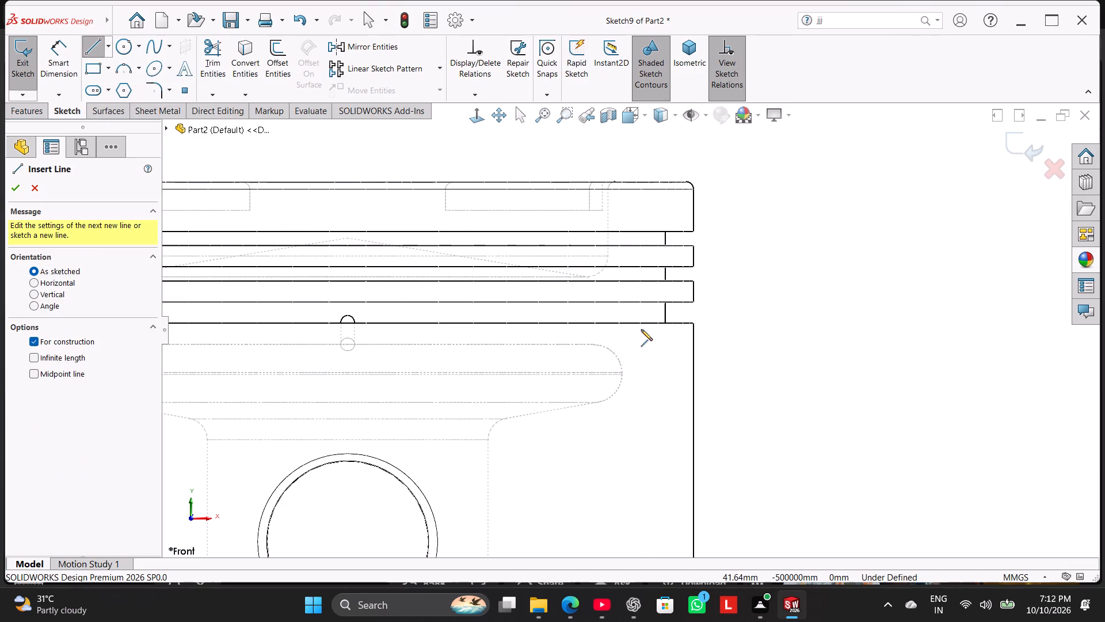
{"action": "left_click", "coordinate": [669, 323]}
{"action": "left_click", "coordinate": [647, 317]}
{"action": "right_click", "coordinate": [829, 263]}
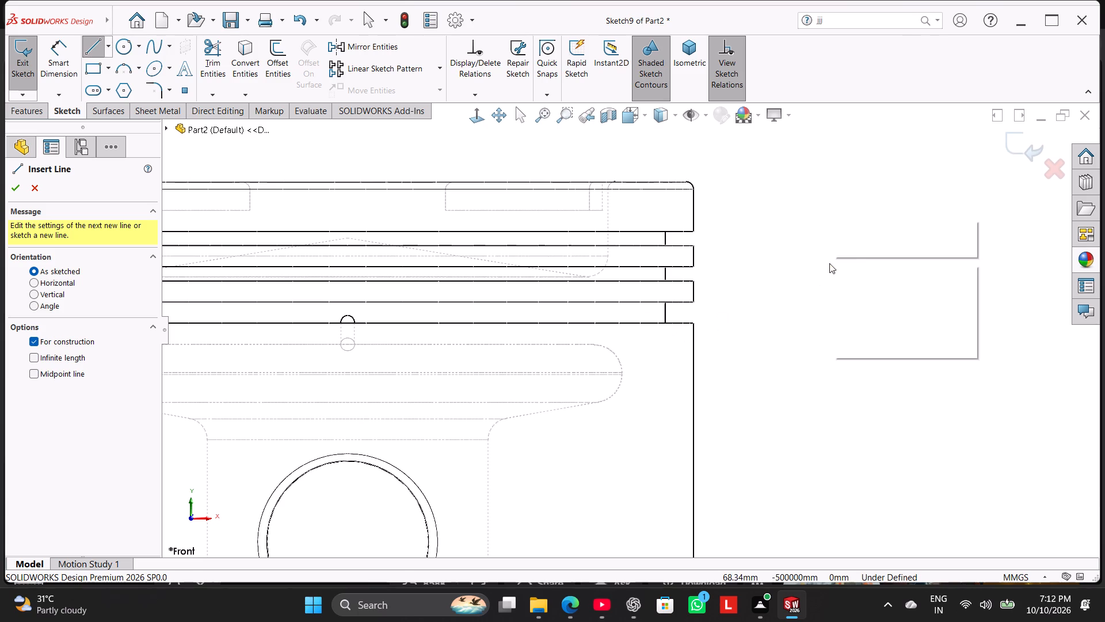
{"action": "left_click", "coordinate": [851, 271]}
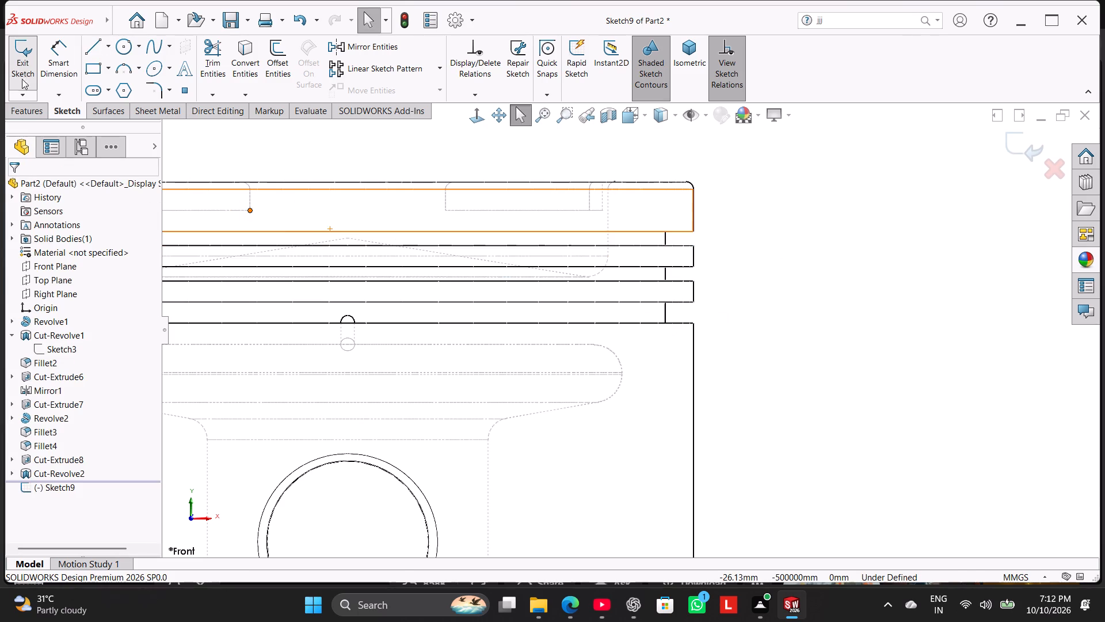
Exit the current sketch and start a new sketch on the Front Plane.
{"action": "left_click", "coordinate": [21, 67]}
{"action": "scroll", "coordinate": [355, 236], "scroll_direction": "up", "scroll_amount": 5}
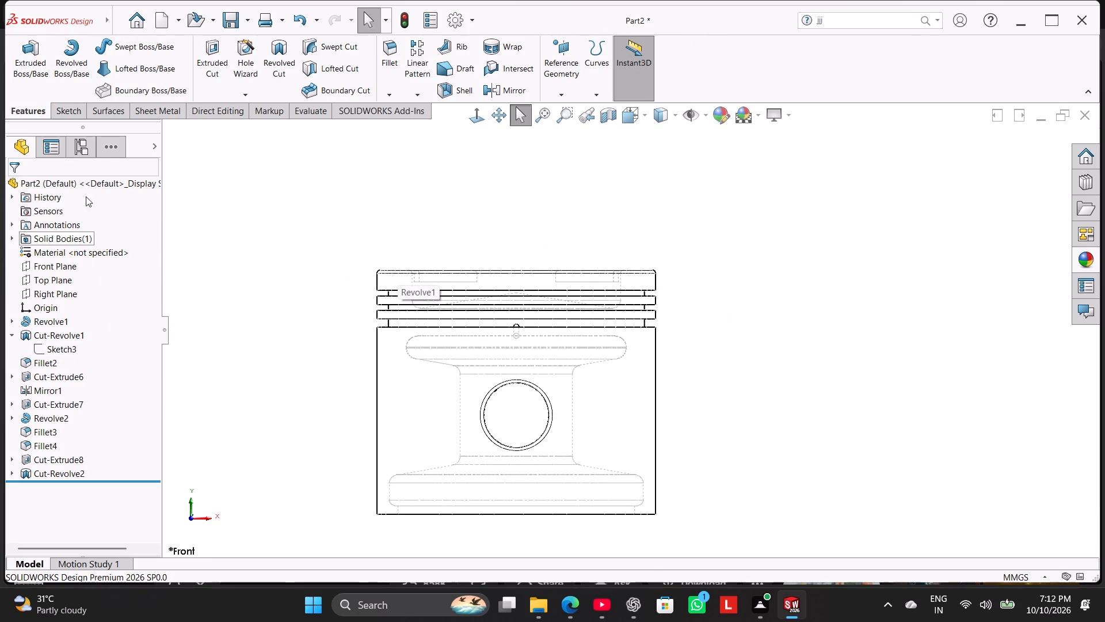
{"action": "left_click", "coordinate": [48, 270]}
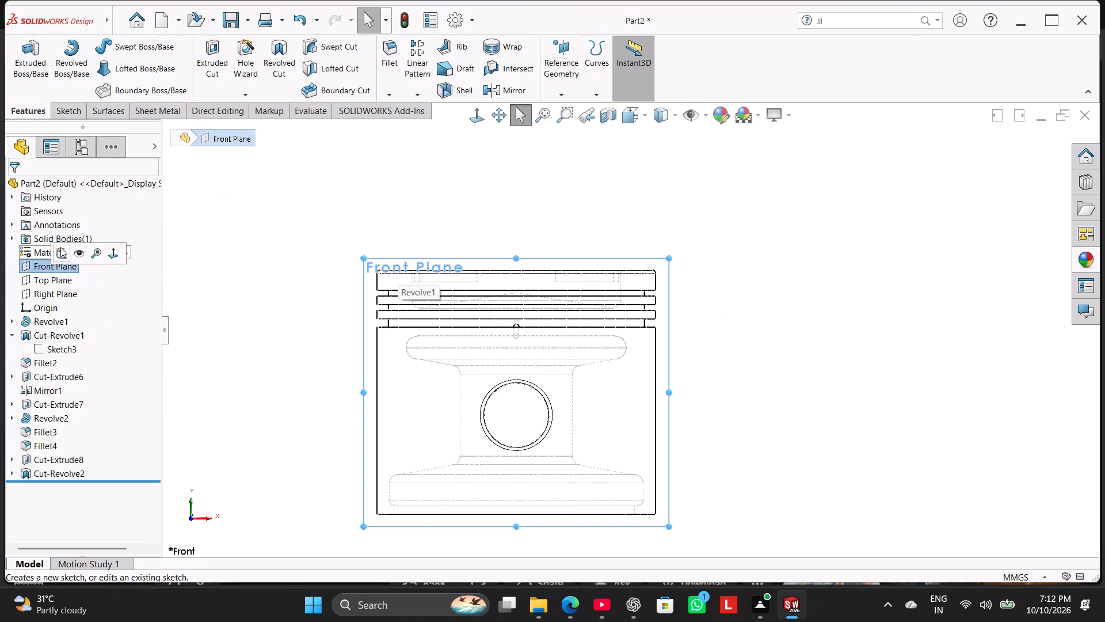
{"action": "left_click", "coordinate": [60, 248]}
{"action": "left_click", "coordinate": [890, 233]}
Sketch a centerline about 8.4 mm long from the bottom ring groove's lower inner corner to the cavity's upper rounded corner, positive X side.
{"action": "scroll", "coordinate": [894, 202], "scroll_direction": "down", "scroll_amount": 2}
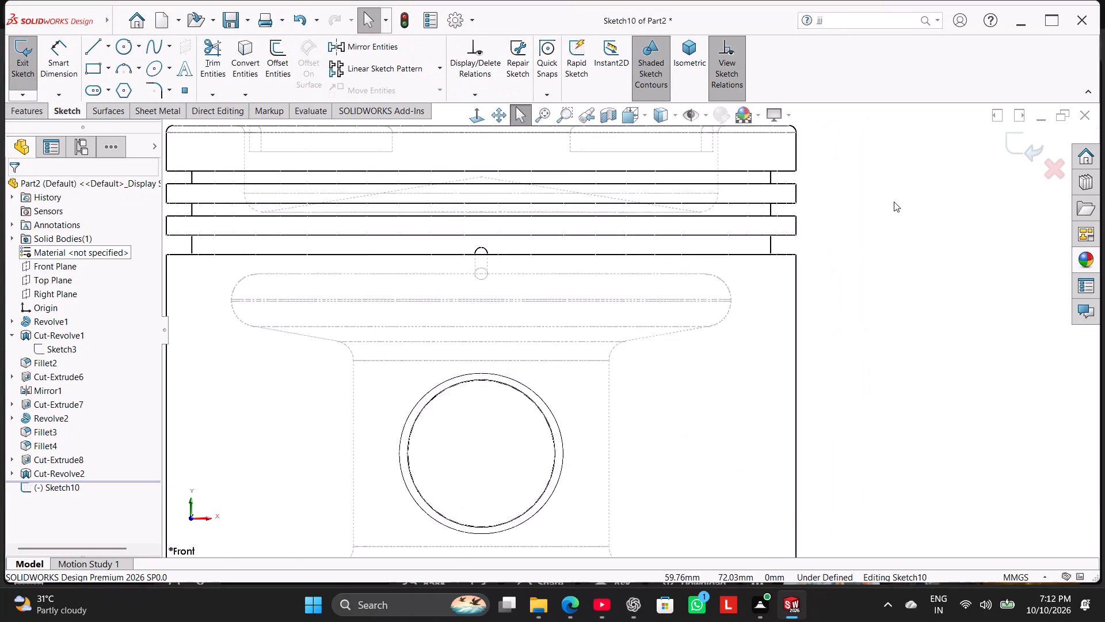
{"action": "scroll", "coordinate": [894, 202], "scroll_direction": "down", "scroll_amount": 1}
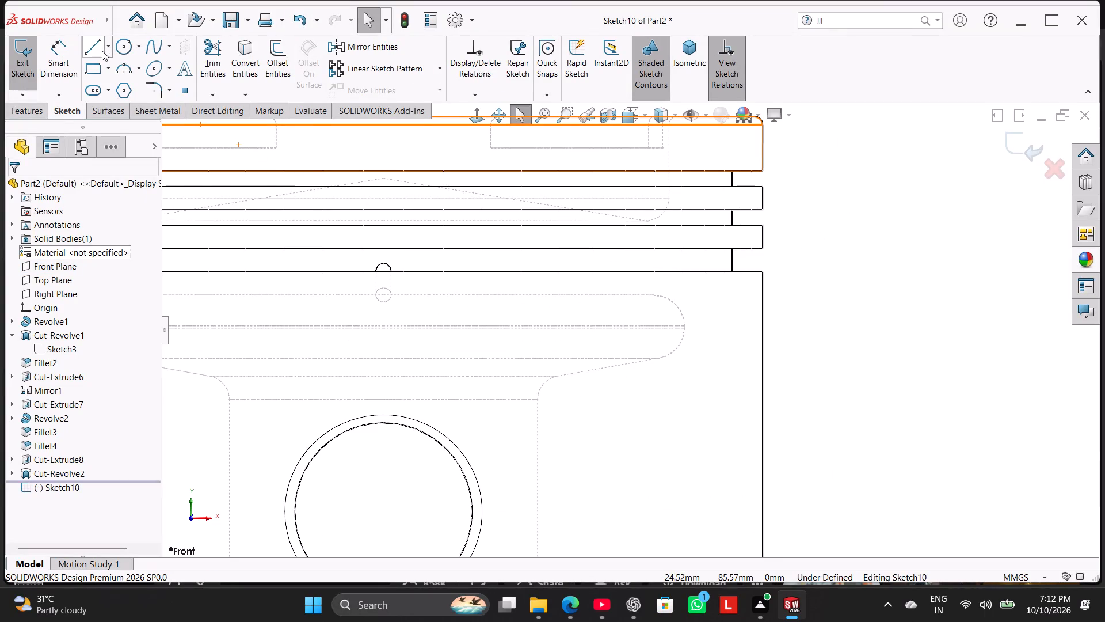
{"action": "left_click", "coordinate": [106, 44]}
{"action": "left_click", "coordinate": [120, 77]}
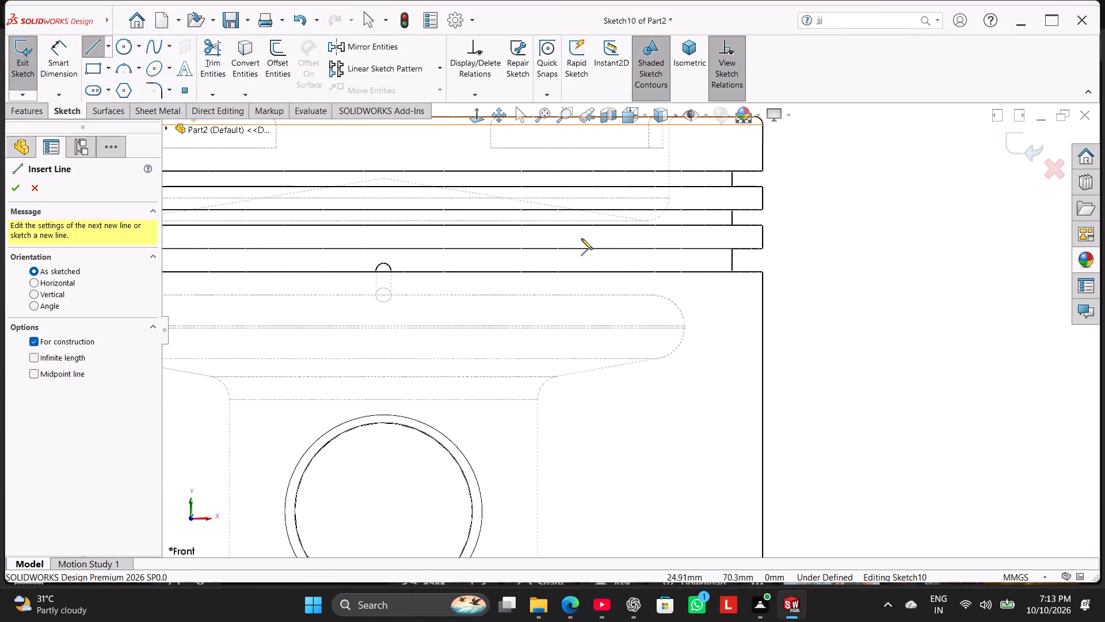
{"action": "scroll", "coordinate": [651, 240], "scroll_direction": "down", "scroll_amount": 4}
{"action": "left_click", "coordinate": [814, 325]}
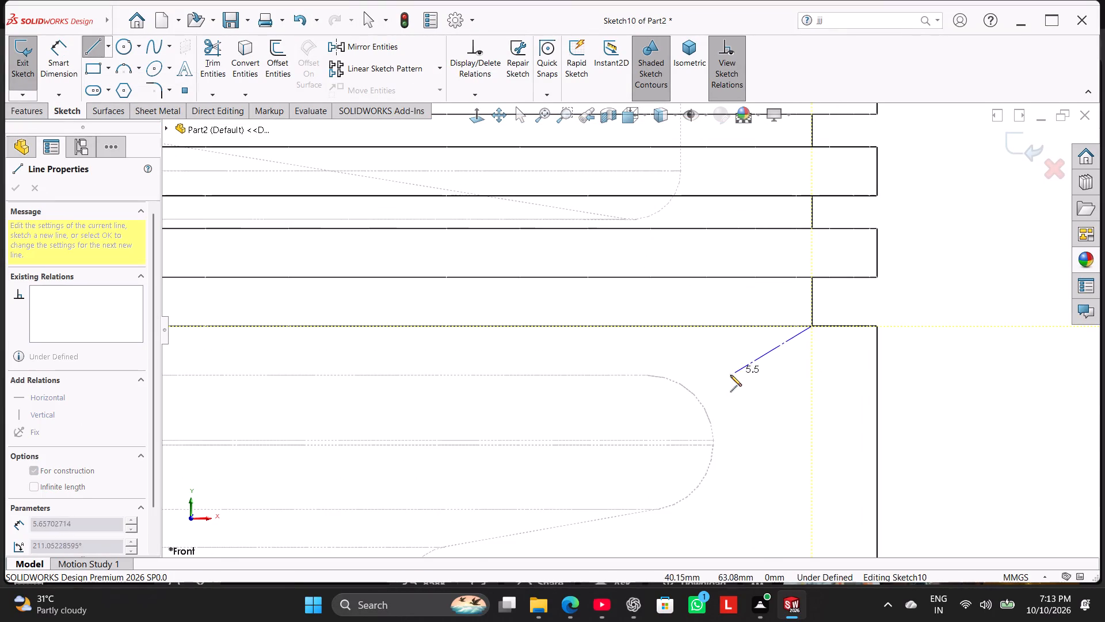
{"action": "left_click", "coordinate": [692, 392]}
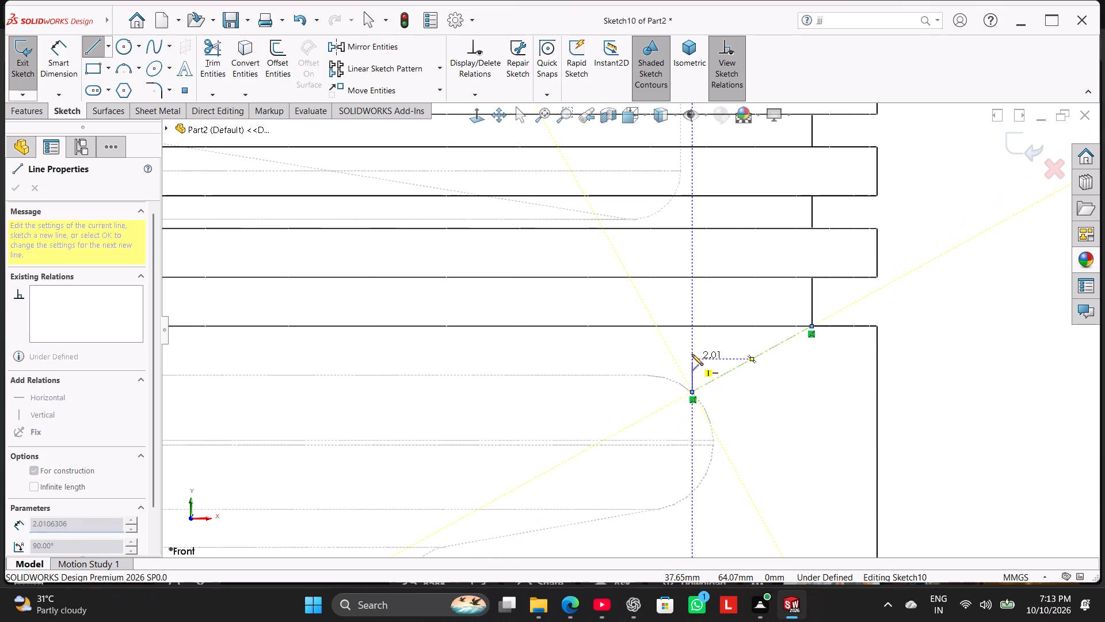
{"action": "right_click", "coordinate": [692, 354]}
{"action": "left_click", "coordinate": [717, 356]}
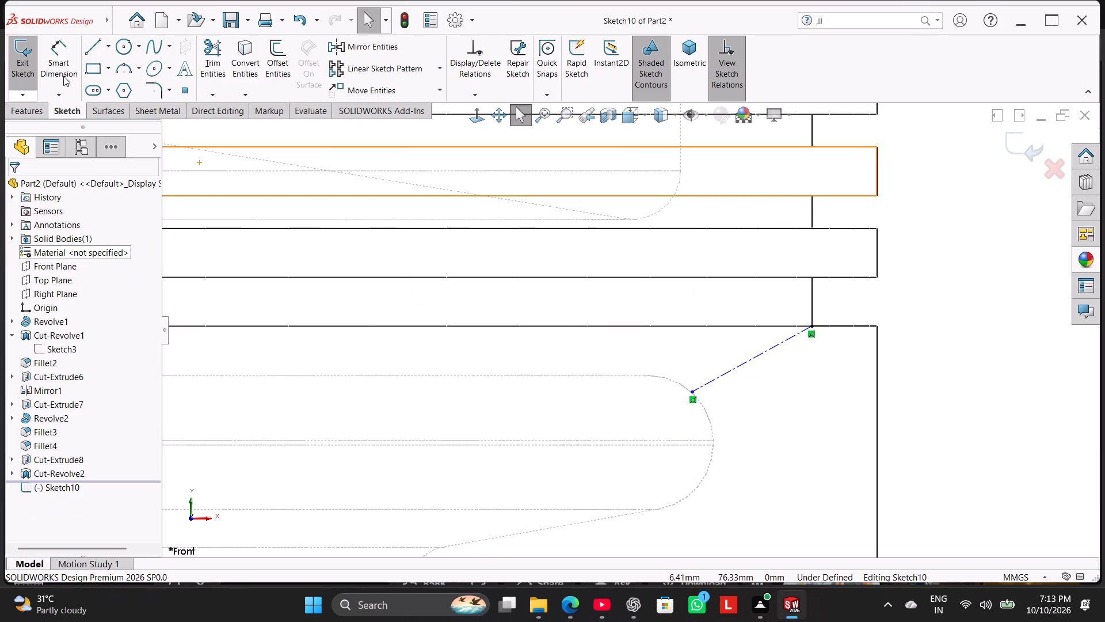
Sketch a solid line about 8.75 mm long just below the centerline, running outward from the cavity's rounded corner.
{"action": "left_click", "coordinate": [93, 45]}
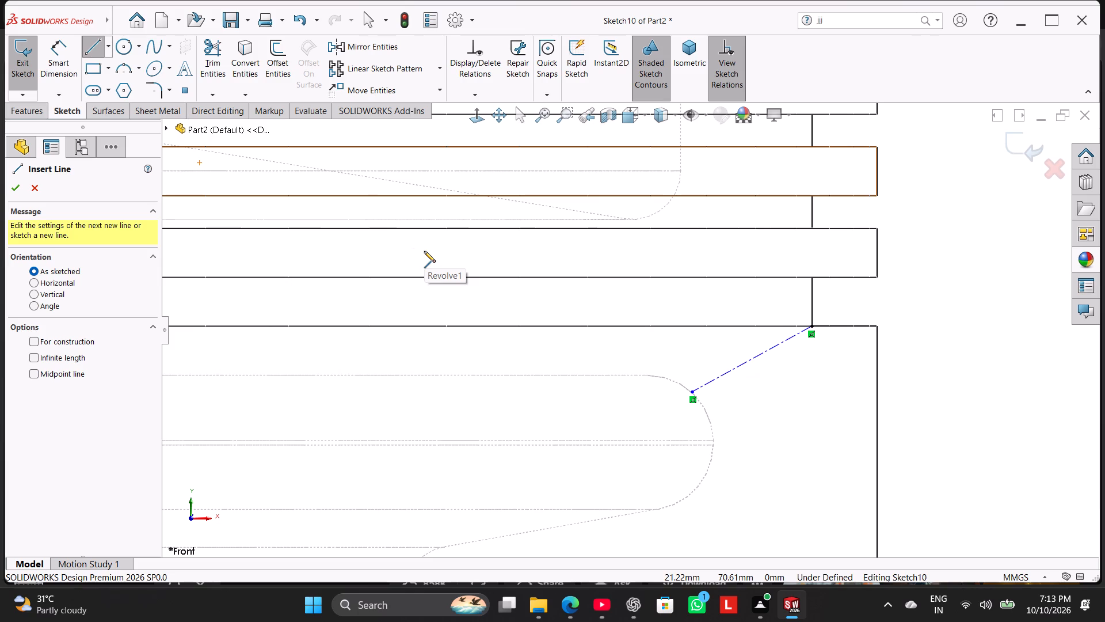
{"action": "left_click", "coordinate": [704, 407]}
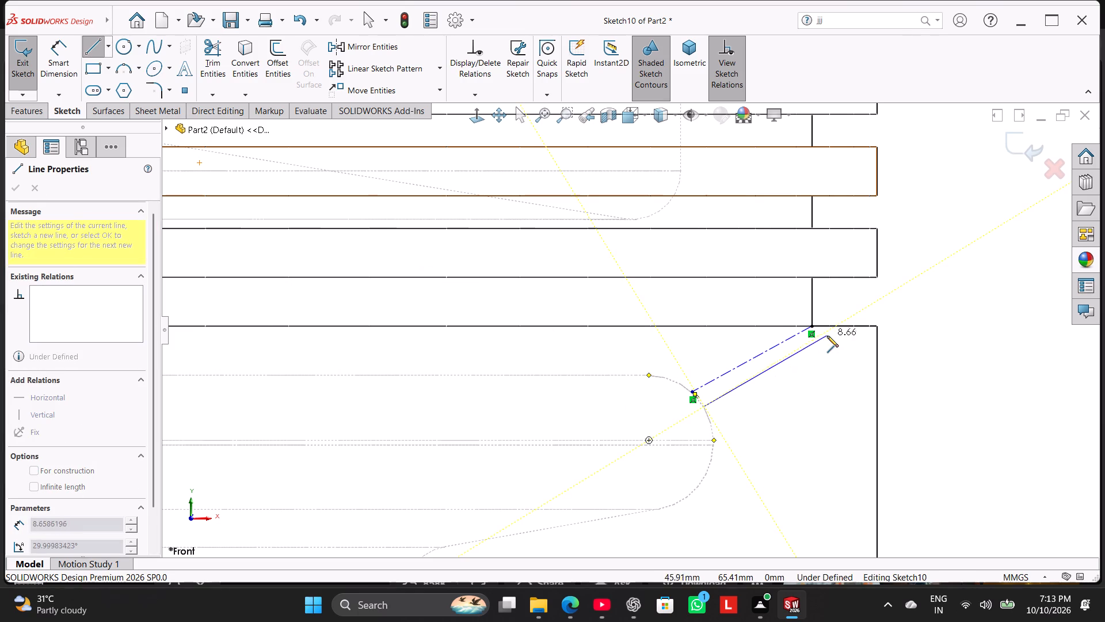
{"action": "left_click", "coordinate": [828, 336]}
{"action": "right_click", "coordinate": [849, 305]}
{"action": "left_click", "coordinate": [860, 310]}
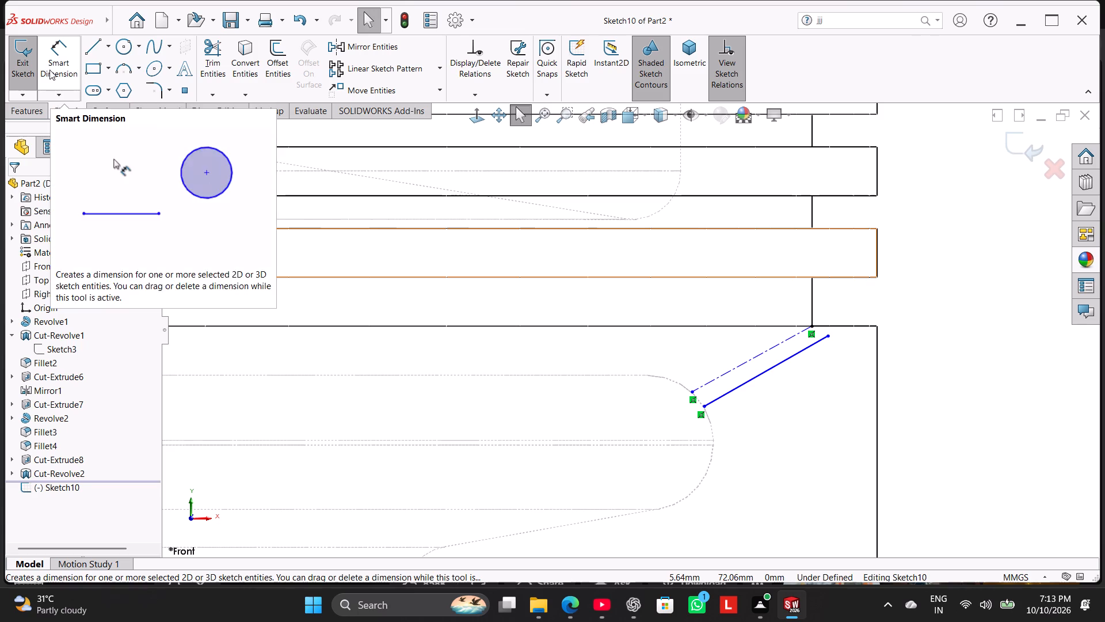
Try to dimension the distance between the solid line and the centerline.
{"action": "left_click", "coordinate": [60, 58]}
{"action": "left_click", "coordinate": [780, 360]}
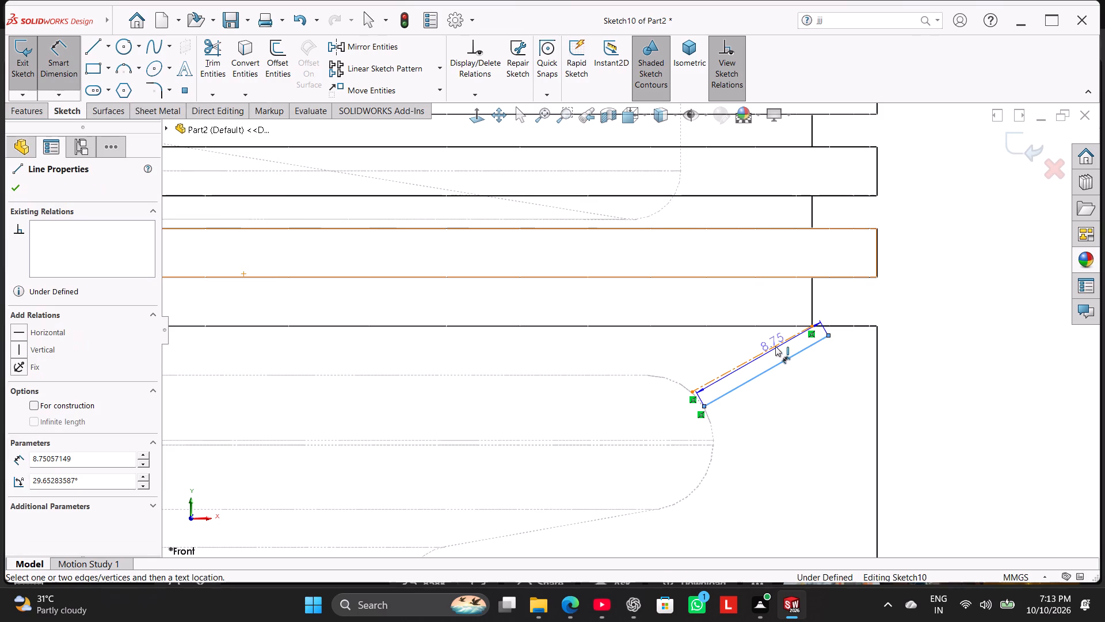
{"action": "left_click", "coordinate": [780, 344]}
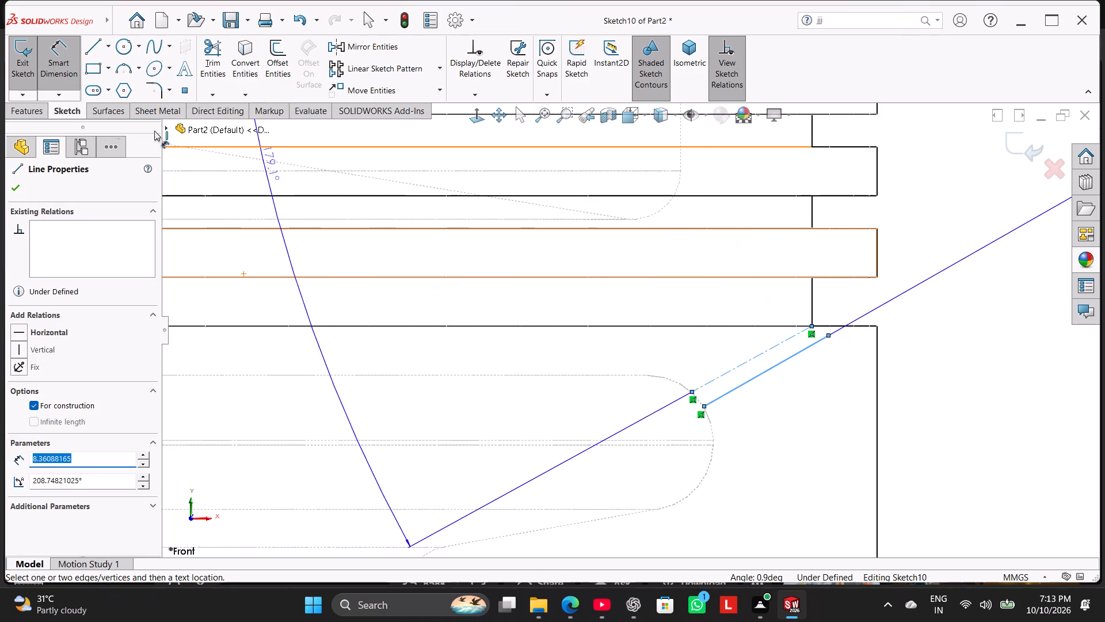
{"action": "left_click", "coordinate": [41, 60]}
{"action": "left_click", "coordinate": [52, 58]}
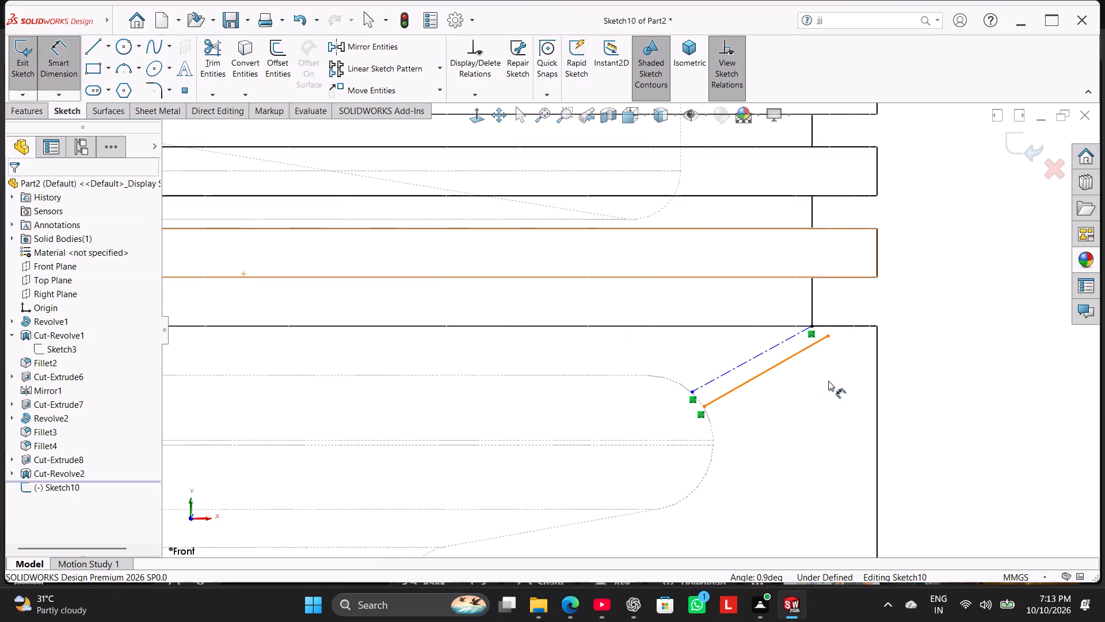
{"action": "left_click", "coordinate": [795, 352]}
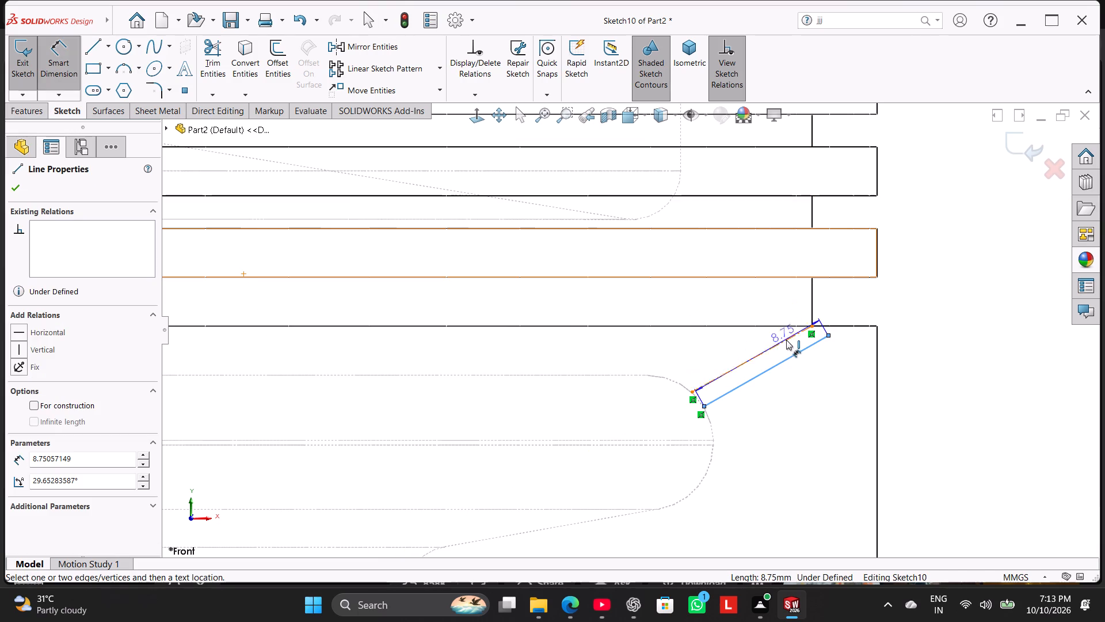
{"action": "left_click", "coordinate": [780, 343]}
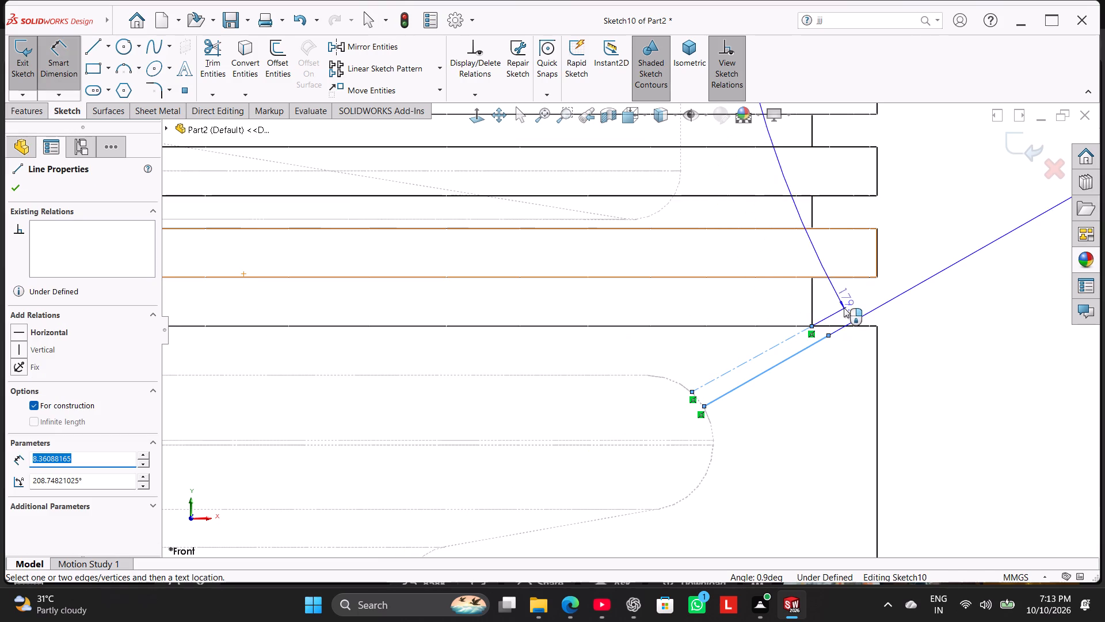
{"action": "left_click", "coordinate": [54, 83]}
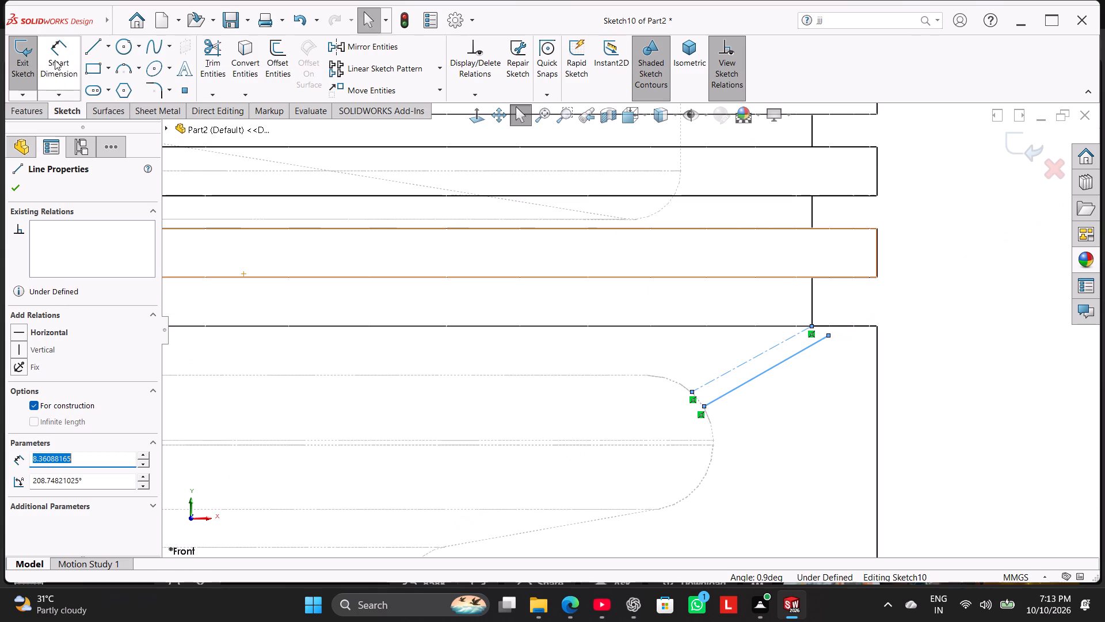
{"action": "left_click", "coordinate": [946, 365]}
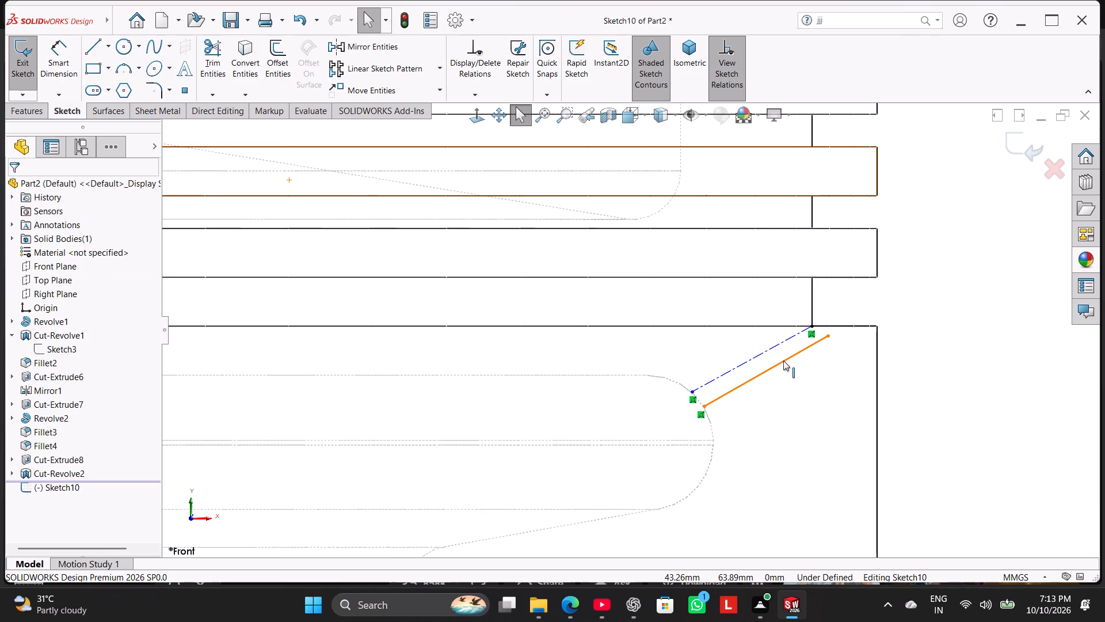
Make the solid line and the centerline parallel.
{"action": "left_click", "coordinate": [783, 361], "text": "ctrl"}
{"action": "left_click", "coordinate": [778, 344], "text": "ctrl"}
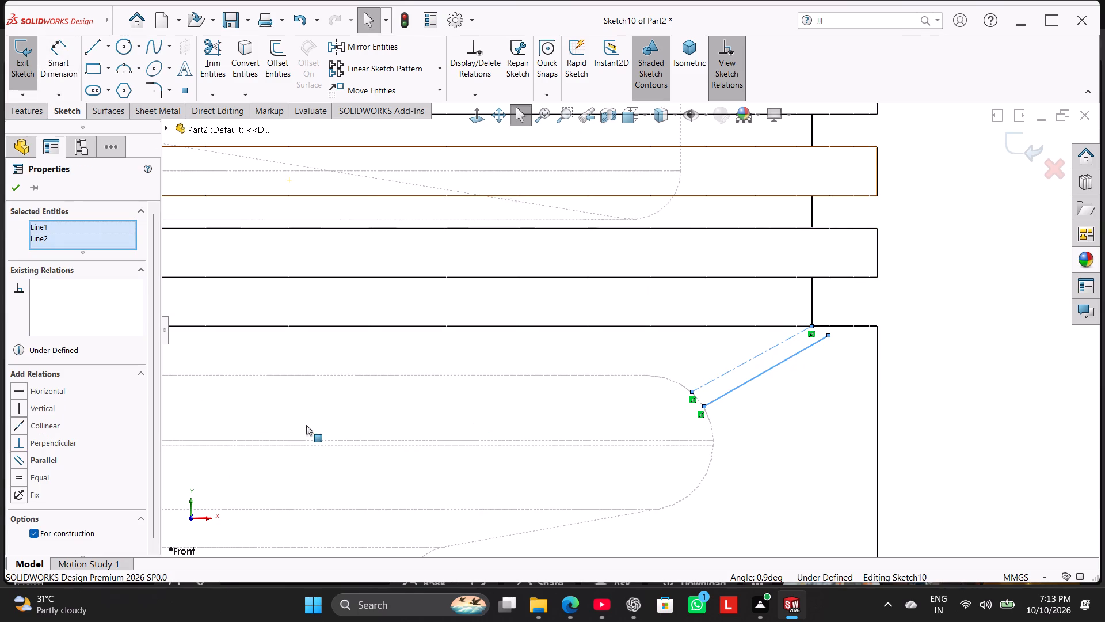
{"action": "left_click", "coordinate": [33, 460]}
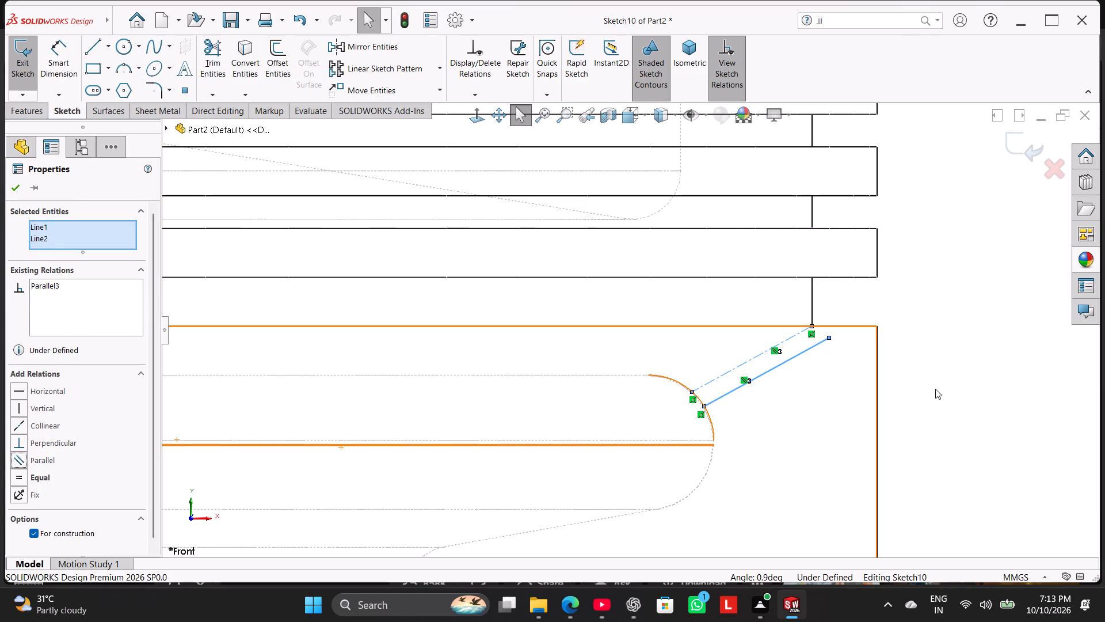
{"action": "left_click", "coordinate": [965, 380]}
Dimension the solid line's doubled distance about the centerline as 2 mm.
{"action": "left_click", "coordinate": [49, 50]}
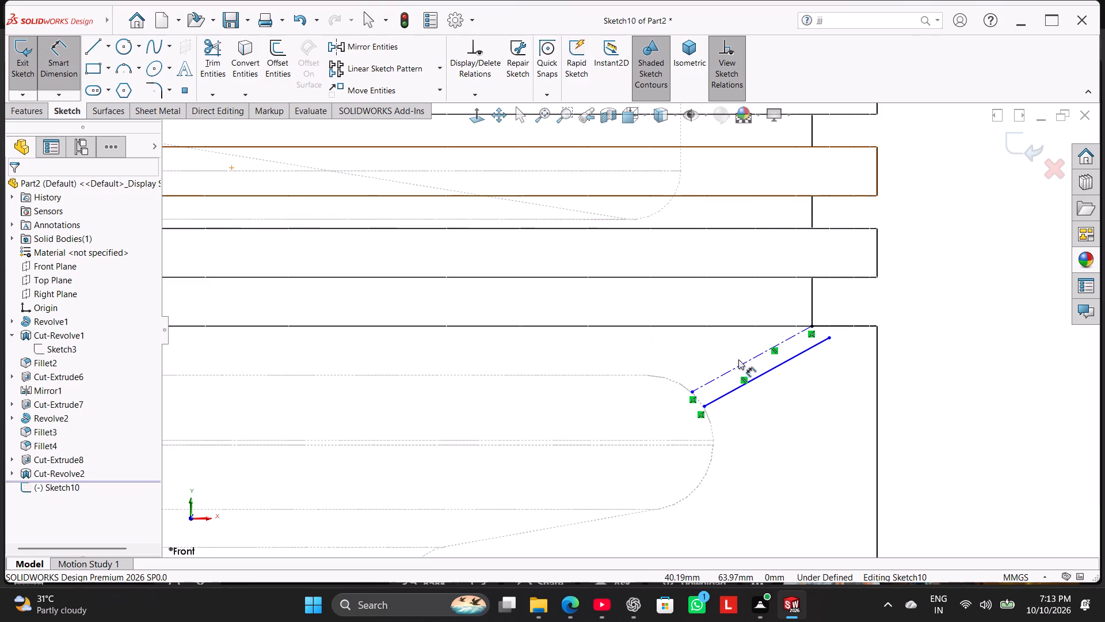
{"action": "left_click", "coordinate": [776, 370]}
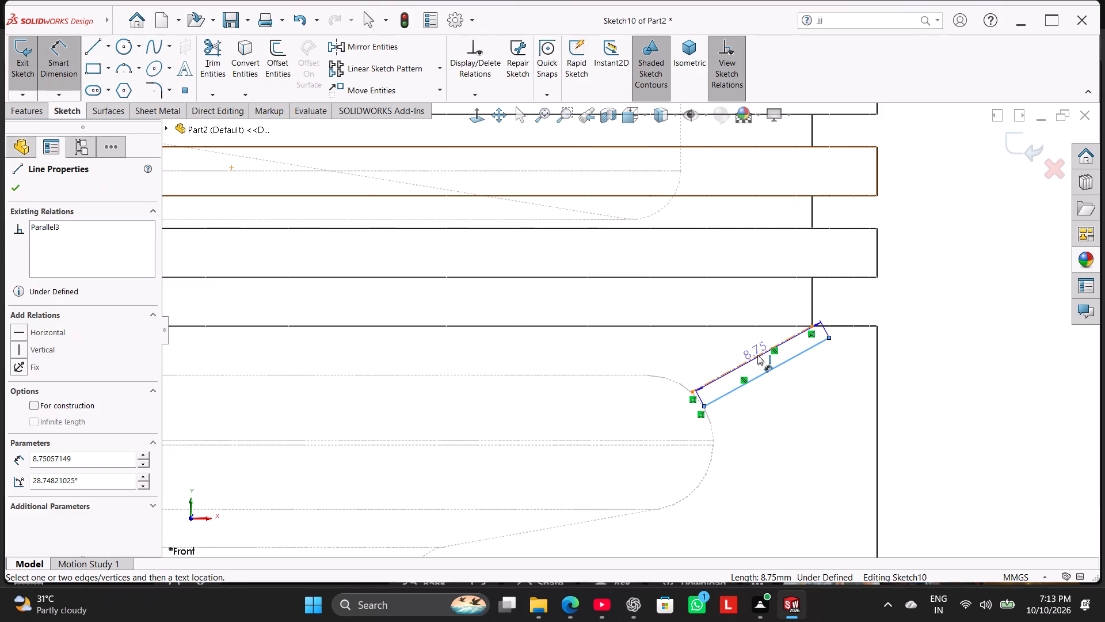
{"action": "left_click", "coordinate": [757, 355]}
{"action": "left_click", "coordinate": [839, 304]}
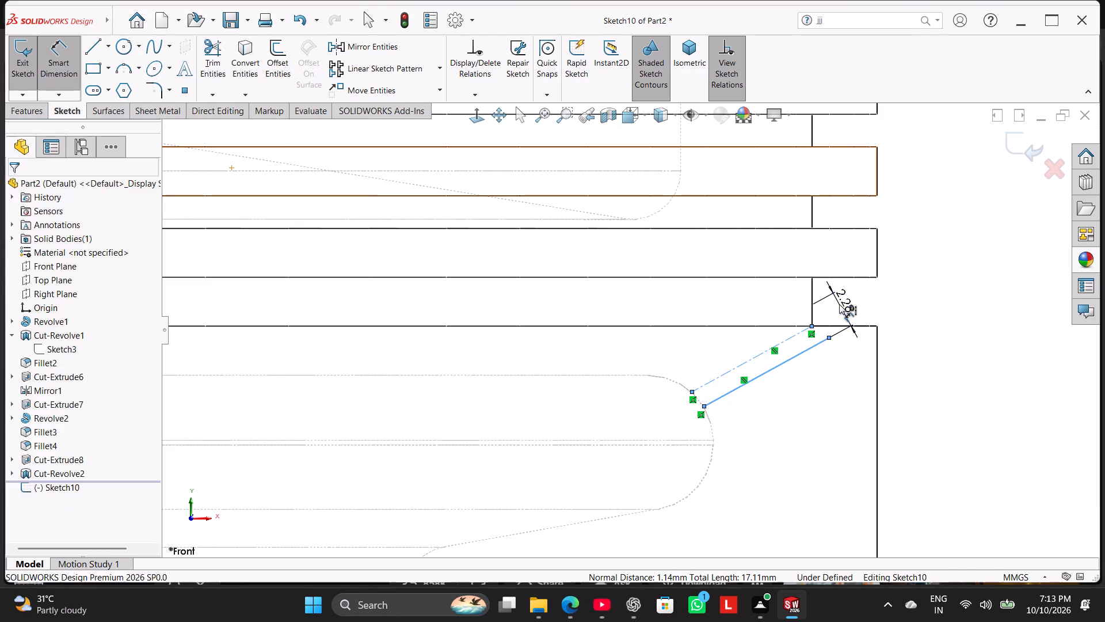
{"action": "key", "text": "2"}
{"action": "key", "text": "Return"}
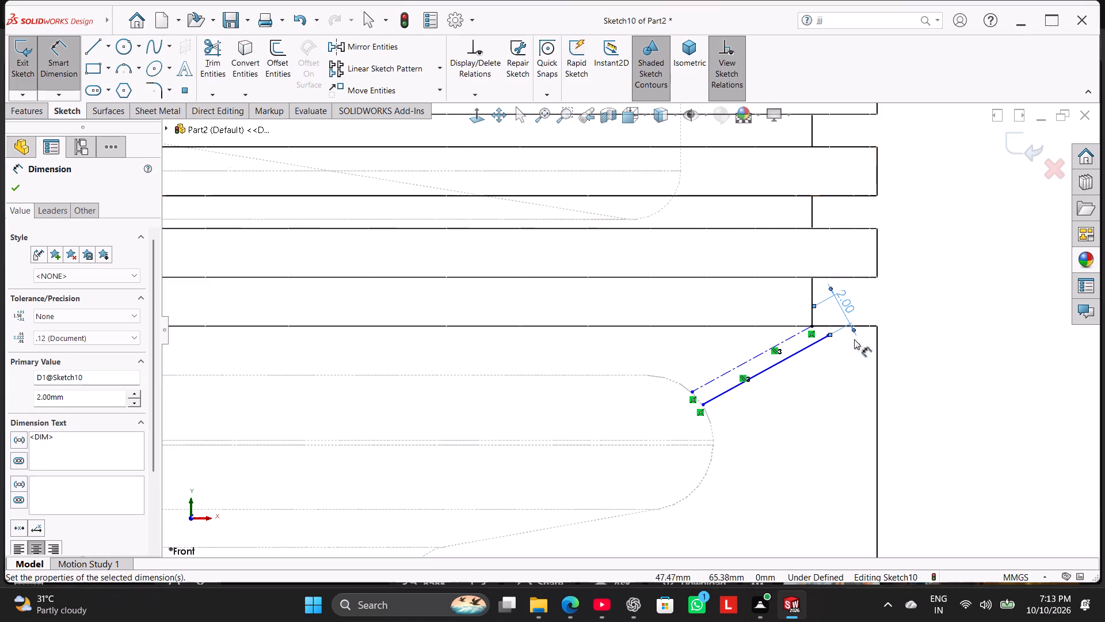
{"action": "right_click", "coordinate": [896, 352]}
{"action": "left_click", "coordinate": [936, 389]}
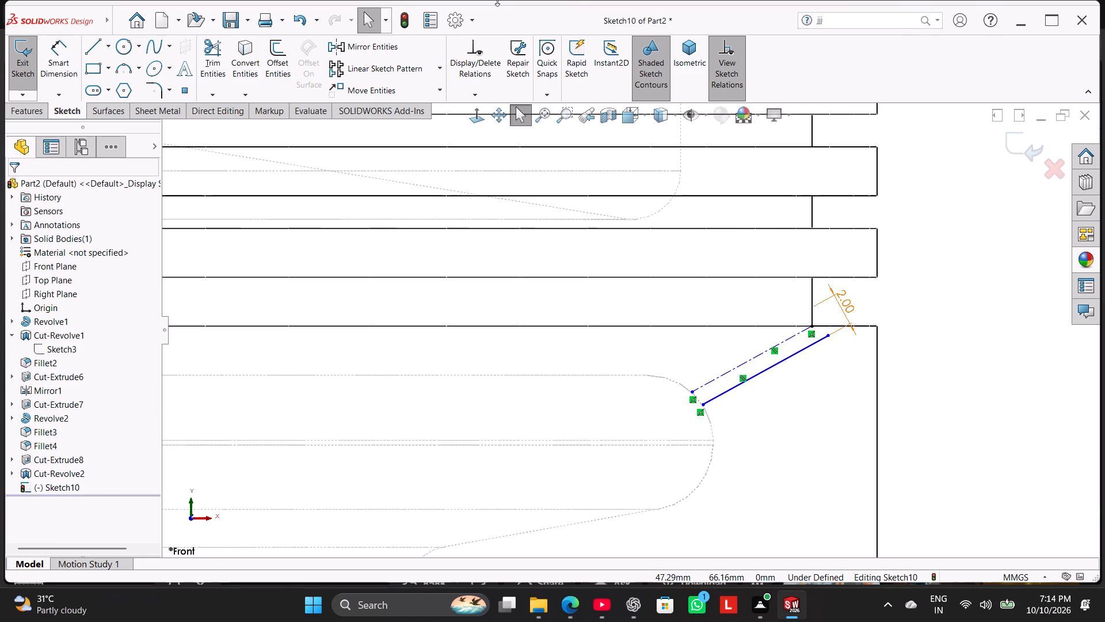
Dimension the angle between the solid line and the bottom ring groove's vertical inner wall as 115°.
{"action": "left_click", "coordinate": [48, 64]}
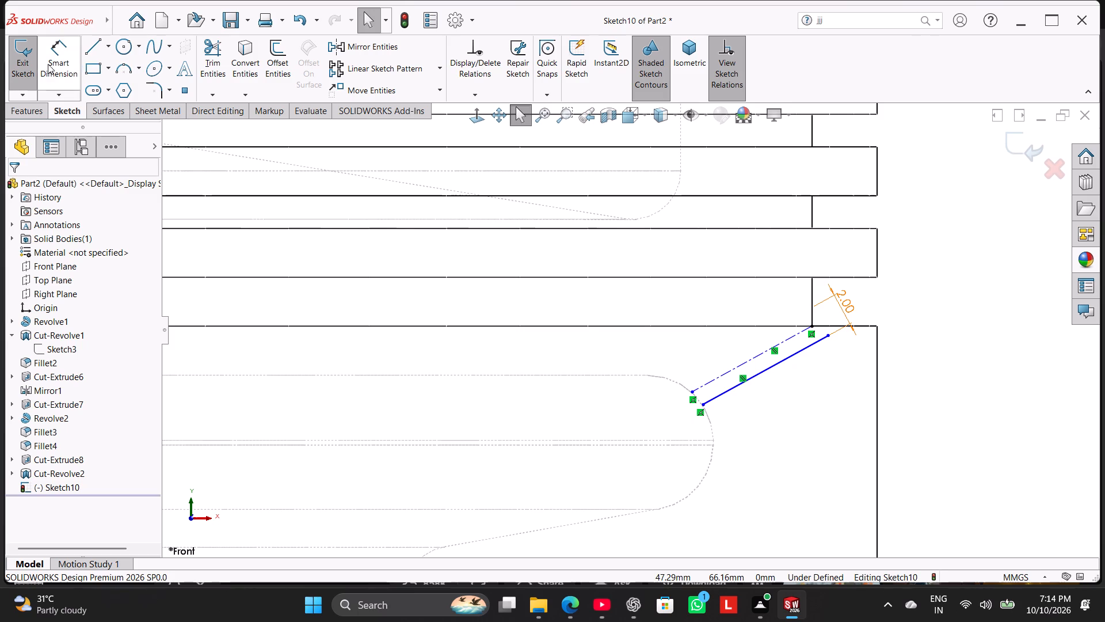
{"action": "left_click", "coordinate": [1055, 26]}
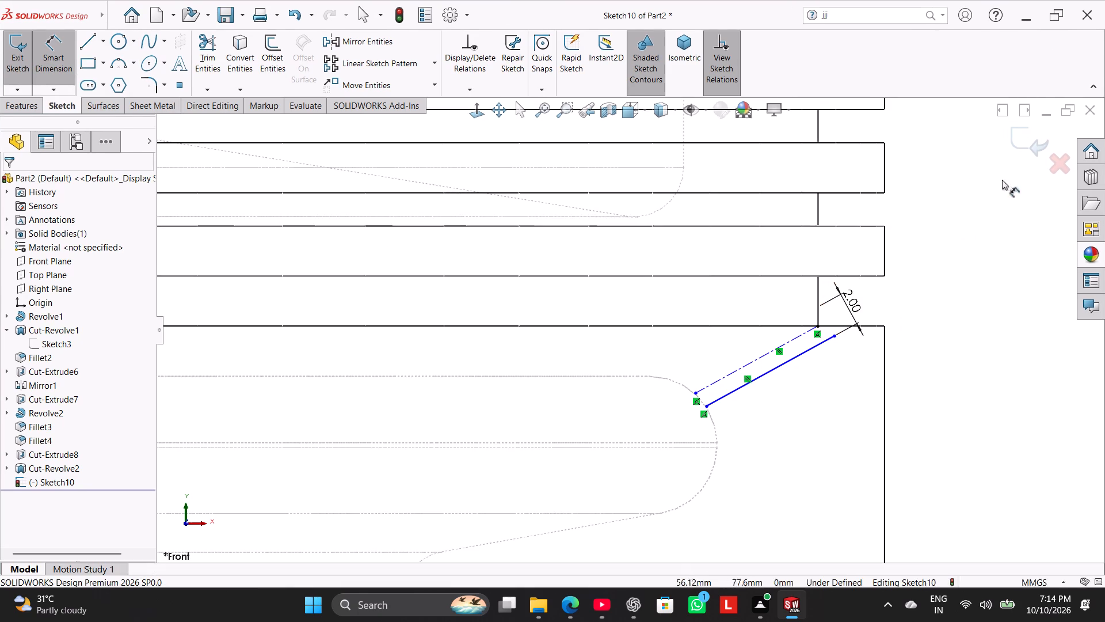
{"action": "scroll", "coordinate": [841, 333], "scroll_direction": "down", "scroll_amount": 3}
{"action": "left_click", "coordinate": [726, 370]}
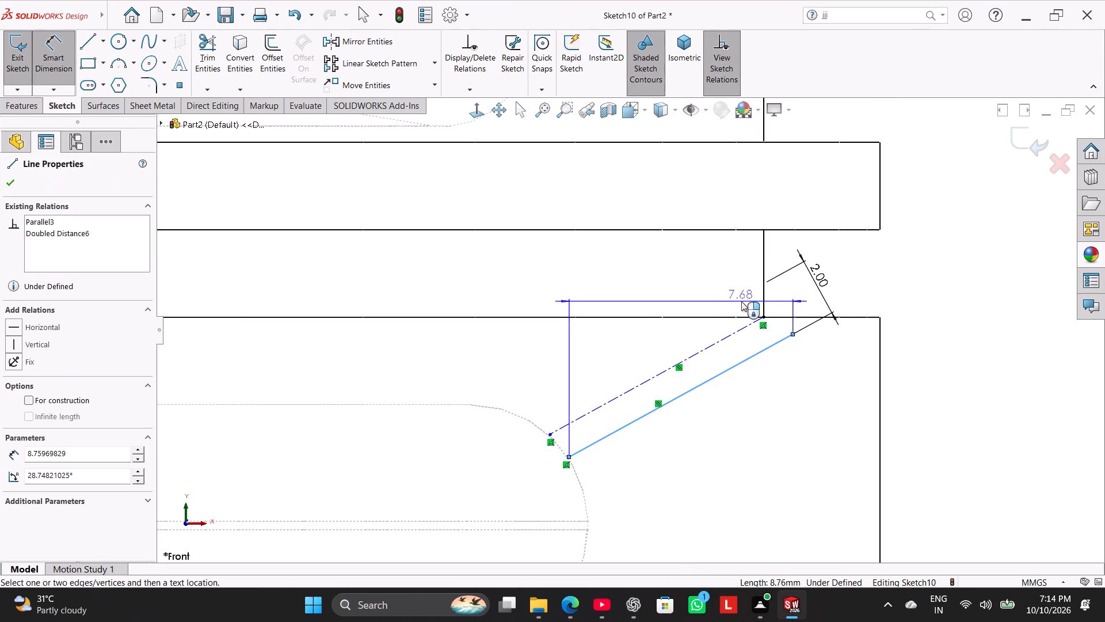
{"action": "left_click", "coordinate": [764, 271]}
{"action": "left_click", "coordinate": [711, 298]}
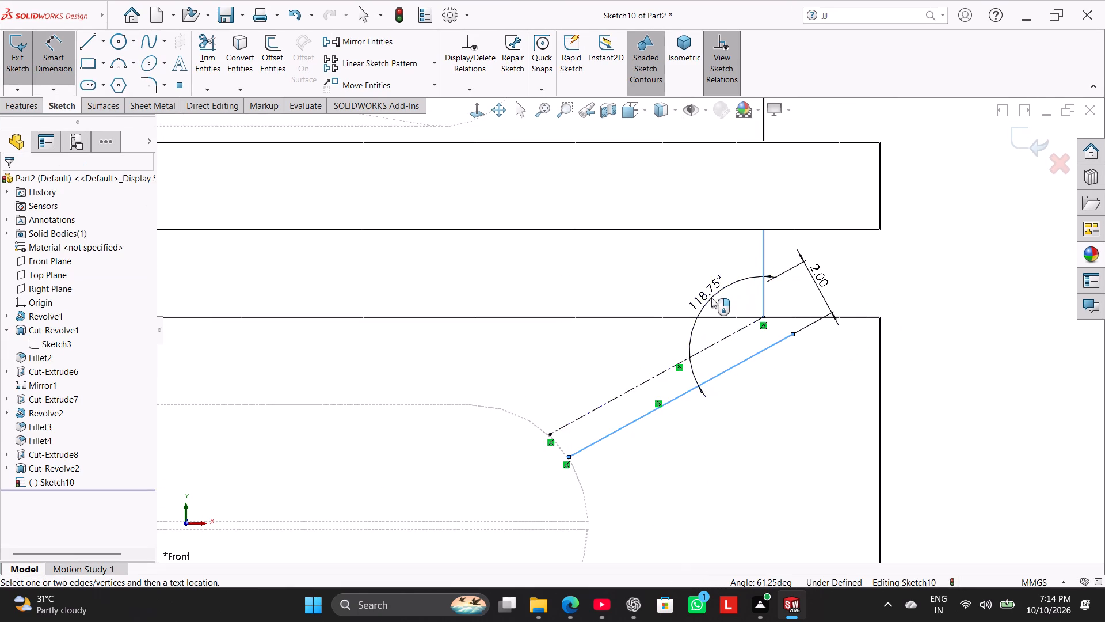
{"action": "type", "text": "115"}
{"action": "key", "text": "Return"}
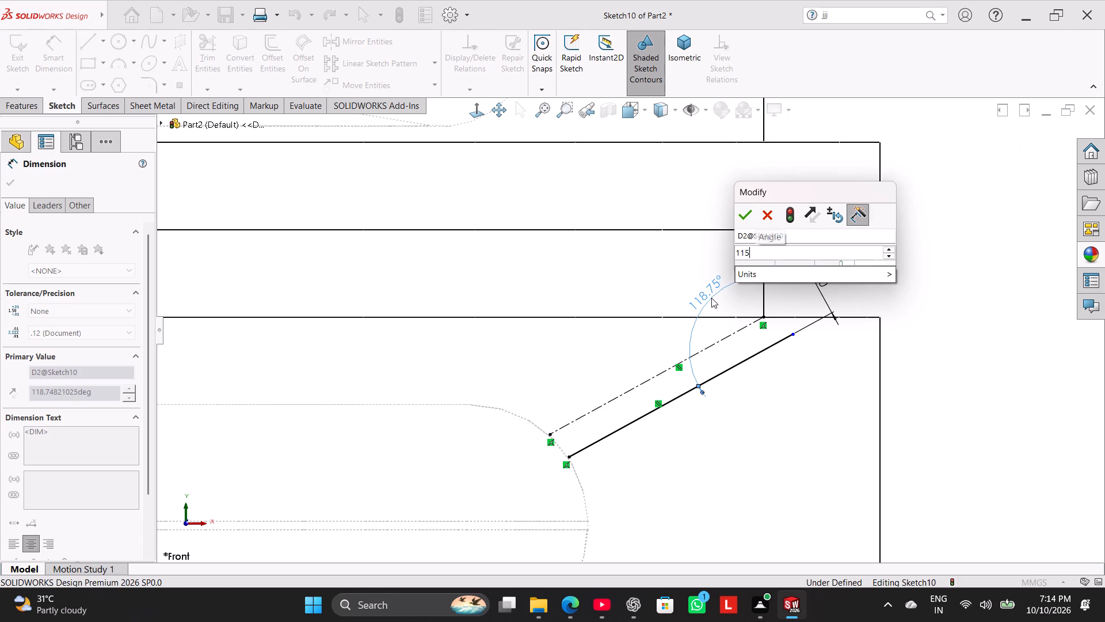
{"action": "right_click", "coordinate": [940, 276]}
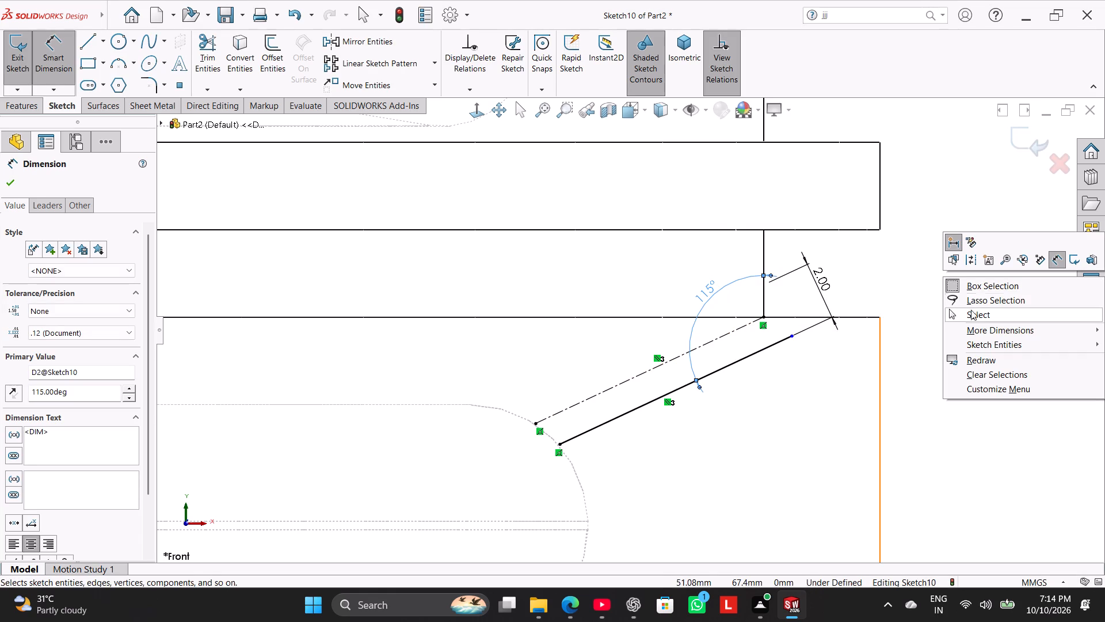
{"action": "left_click", "coordinate": [971, 311]}
Stretch the solid line's outer end past the groove's lower edge into the ring groove, to about 11.4 mm long.
{"action": "scroll", "coordinate": [725, 377], "scroll_direction": "down", "scroll_amount": 3}
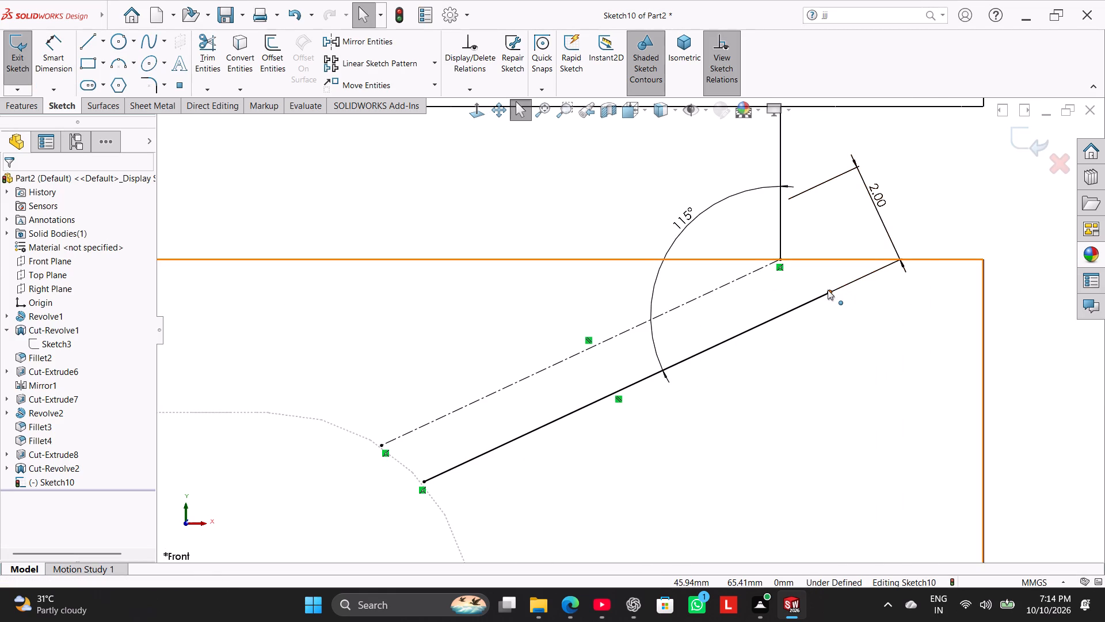
{"action": "left_click_drag", "start_coordinate": [828, 290], "coordinate": [895, 249]}
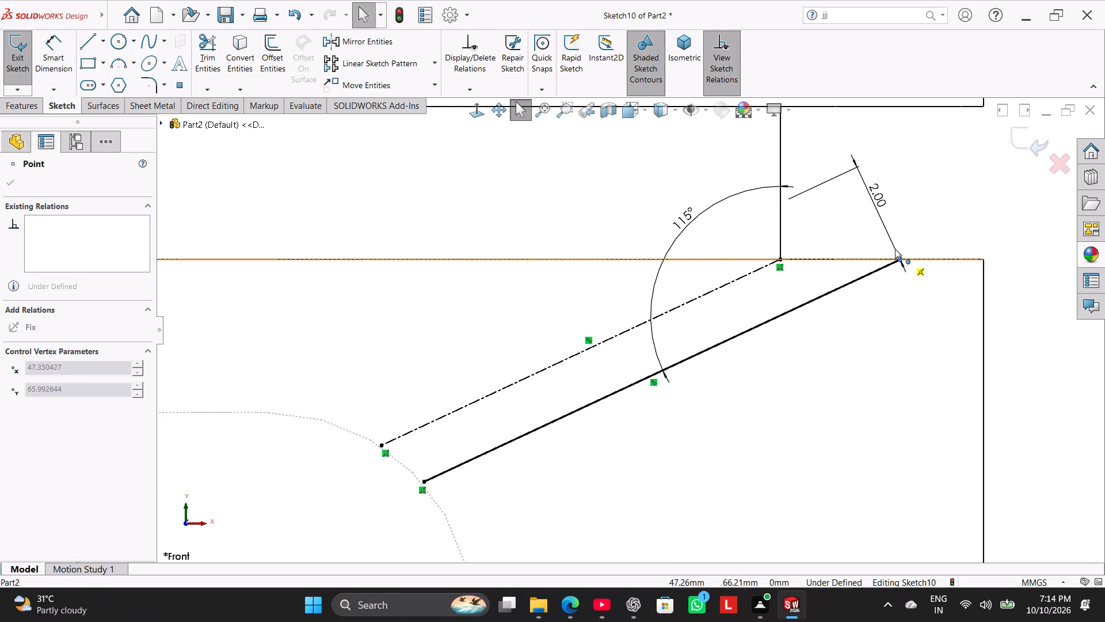
{"action": "left_click_drag", "start_coordinate": [895, 249], "coordinate": [944, 222]}
{"action": "left_click", "coordinate": [887, 192]}
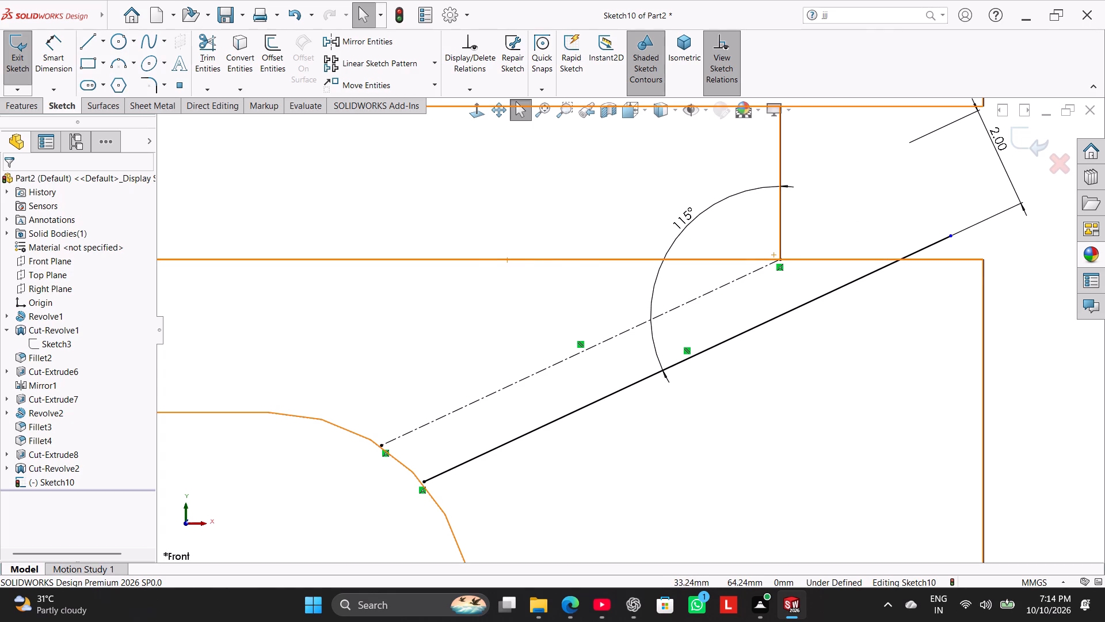
Sketch a short line from the solid line's outer end, running up across the passage toward the centerline's side.
{"action": "left_click", "coordinate": [101, 41]}
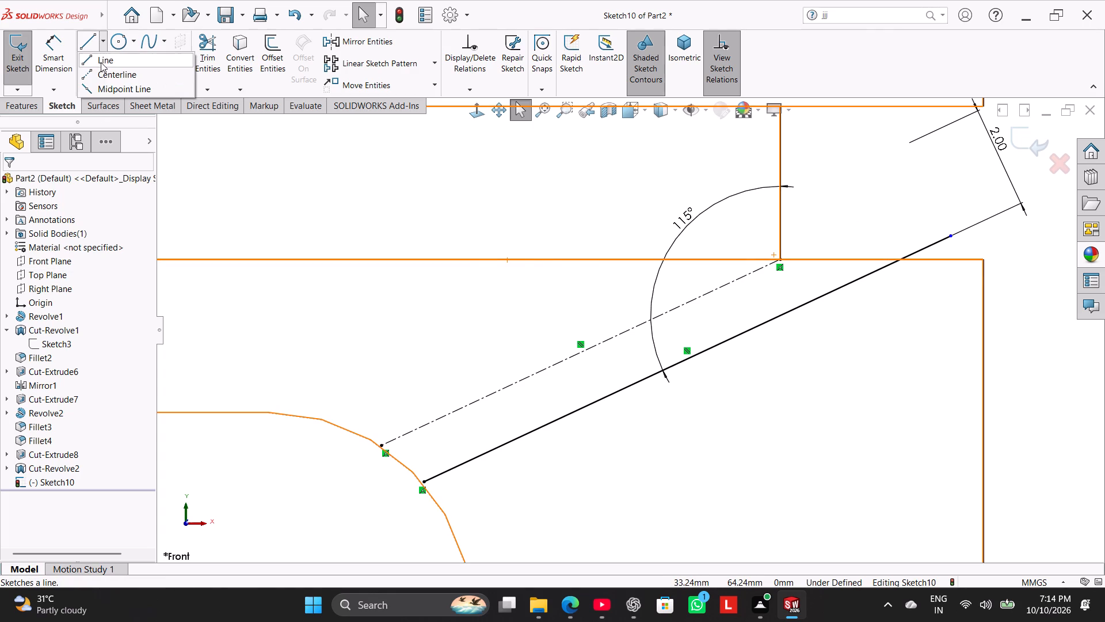
{"action": "left_click", "coordinate": [101, 56]}
{"action": "left_click", "coordinate": [948, 237]}
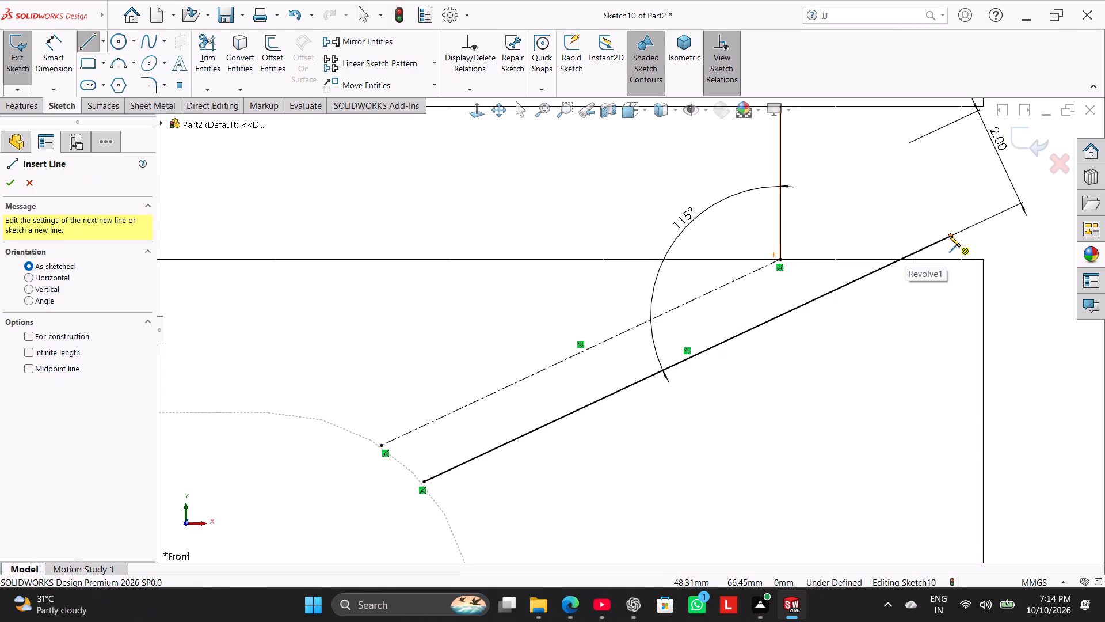
{"action": "left_click", "coordinate": [900, 151]}
{"action": "right_click", "coordinate": [895, 180]}
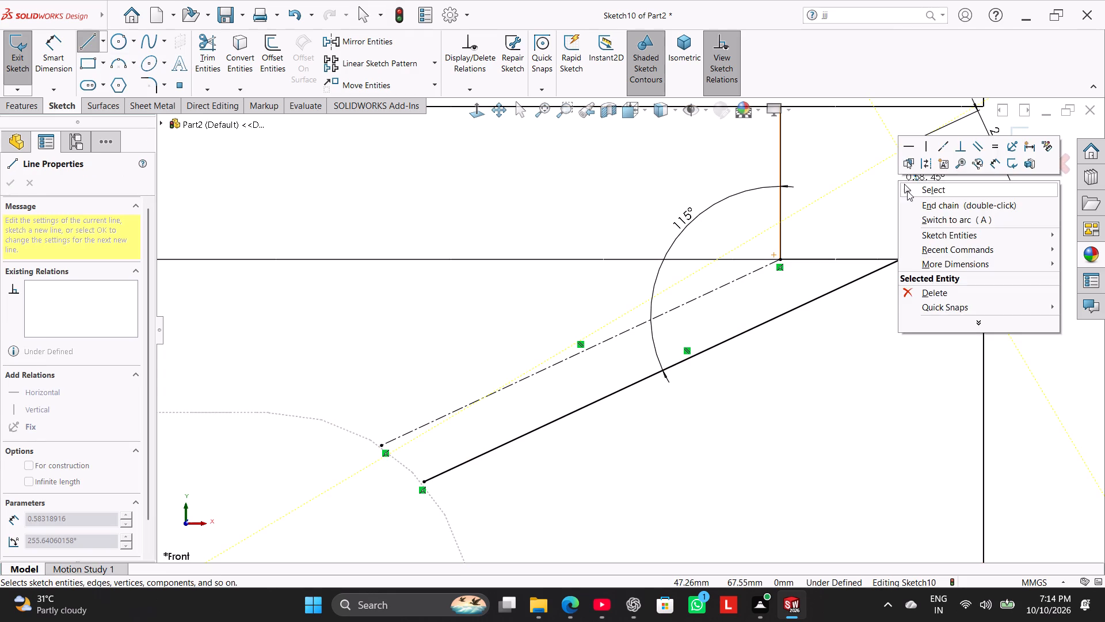
{"action": "left_click", "coordinate": [907, 191]}
Make the short end line perpendicular to the long solid line.
{"action": "left_click", "coordinate": [929, 244], "text": "ctrl"}
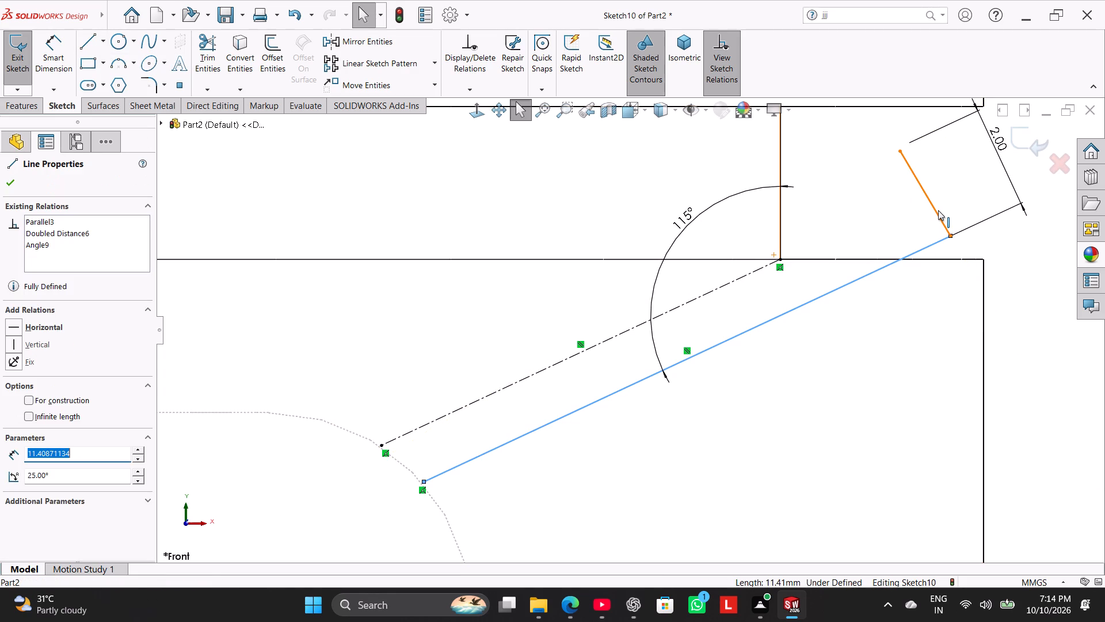
{"action": "left_click", "coordinate": [938, 210], "text": "ctrl"}
{"action": "left_click", "coordinate": [35, 437]}
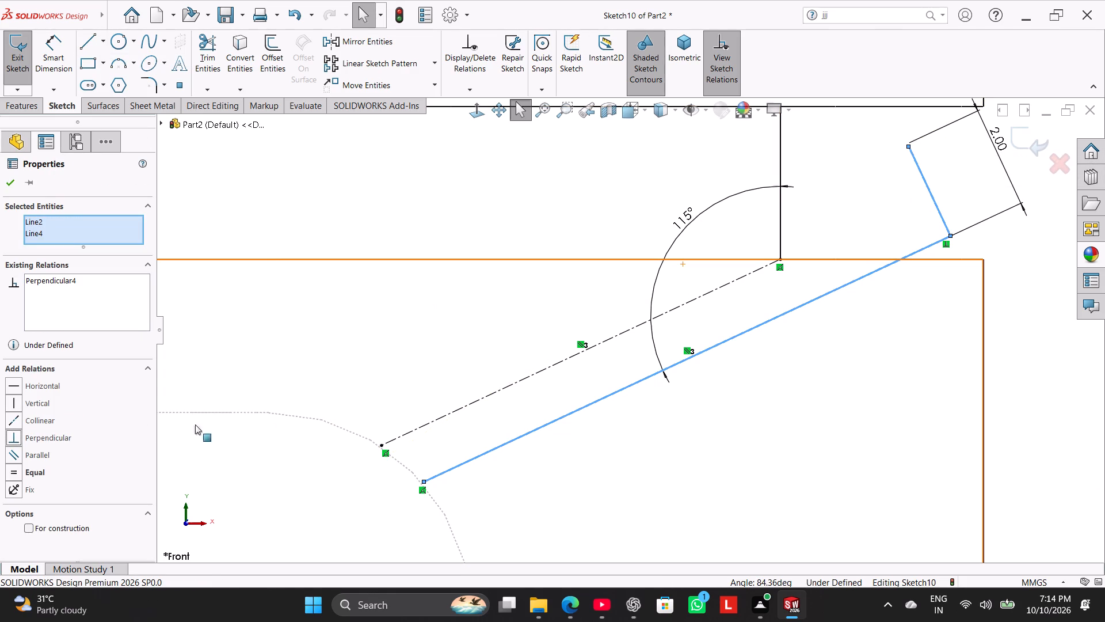
{"action": "left_click", "coordinate": [794, 235]}
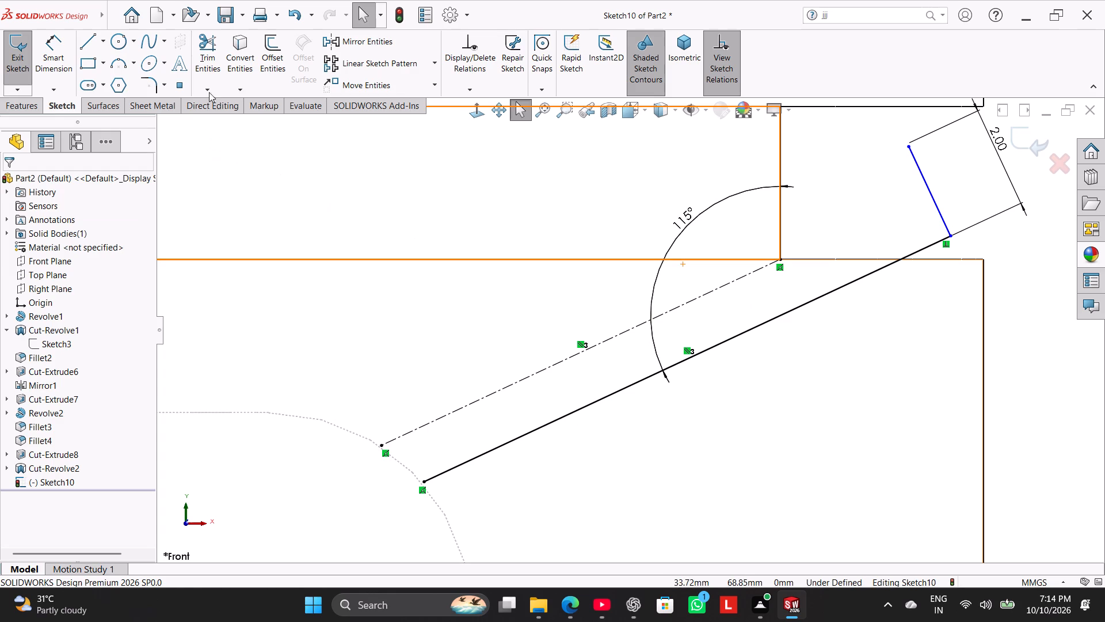
Extend the centerline outward until it meets the short end line.
{"action": "left_click", "coordinate": [211, 85]}
{"action": "left_click", "coordinate": [226, 115]}
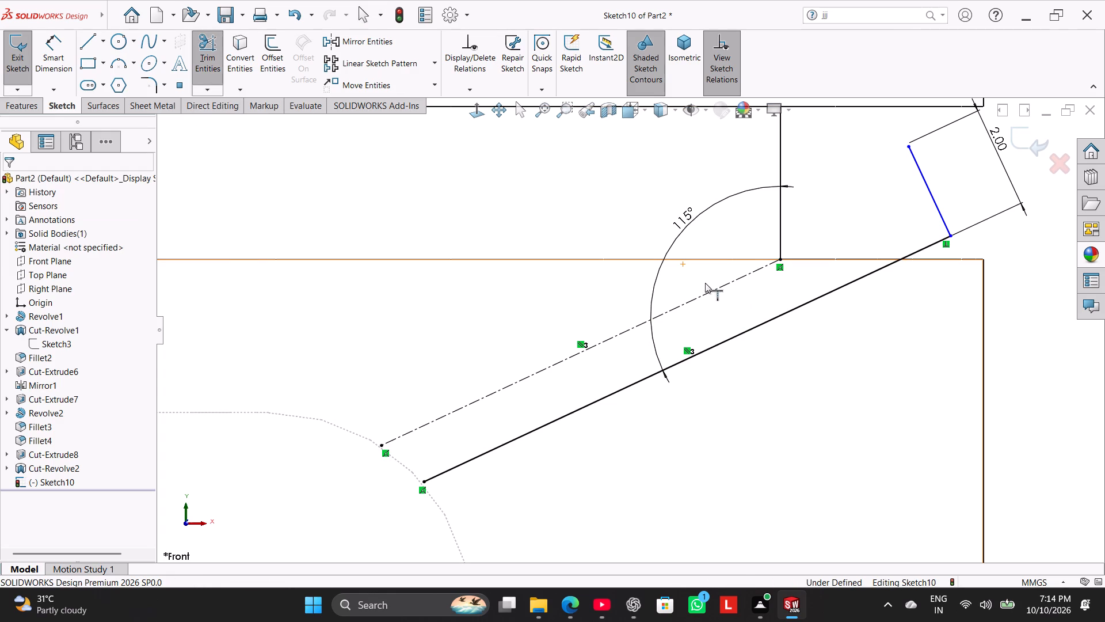
{"action": "left_click", "coordinate": [715, 288]}
{"action": "right_click", "coordinate": [848, 179]}
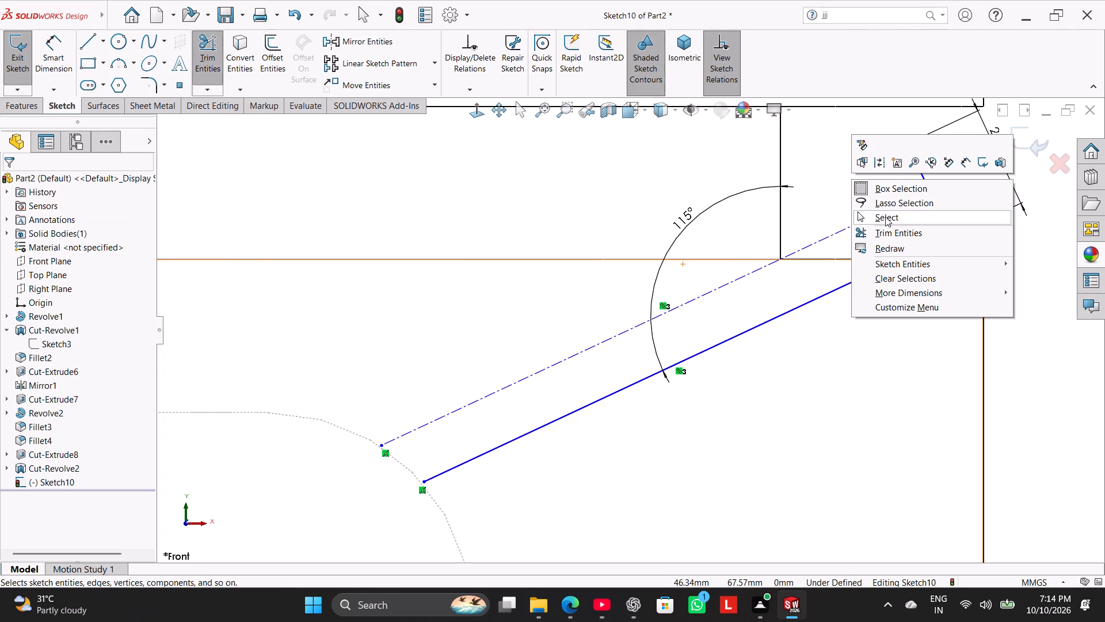
{"action": "left_click", "coordinate": [885, 217]}
Make the extended centerline coincident with the inner lower corner of the bottom ring groove.
{"action": "left_click_drag", "start_coordinate": [760, 267], "coordinate": [767, 288]}
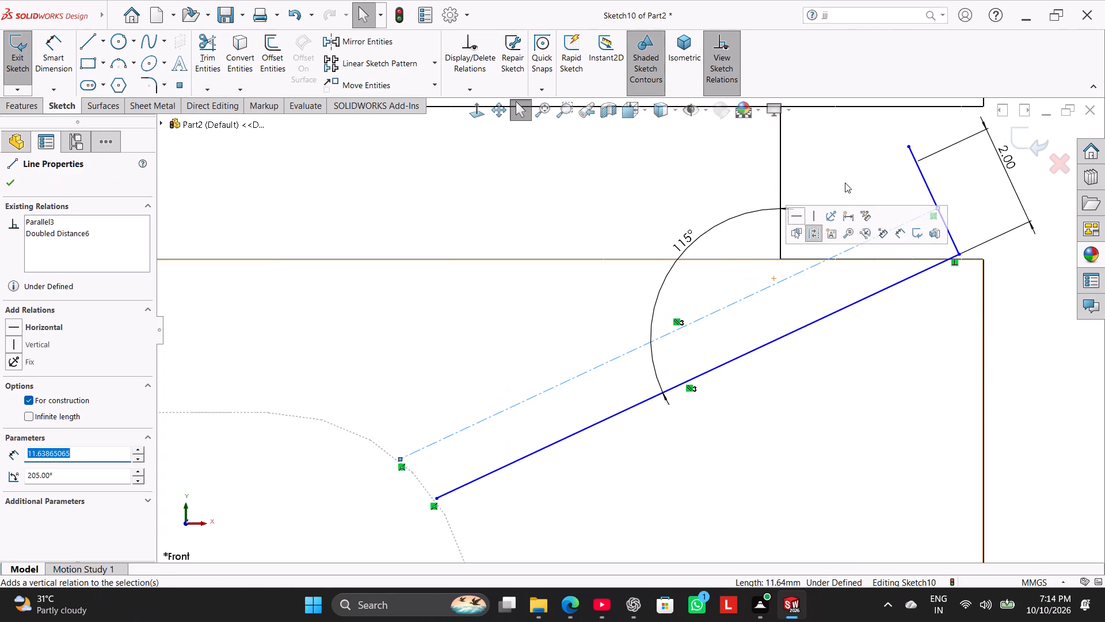
{"action": "left_click", "coordinate": [836, 168]}
{"action": "left_click", "coordinate": [781, 259], "text": "ctrl"}
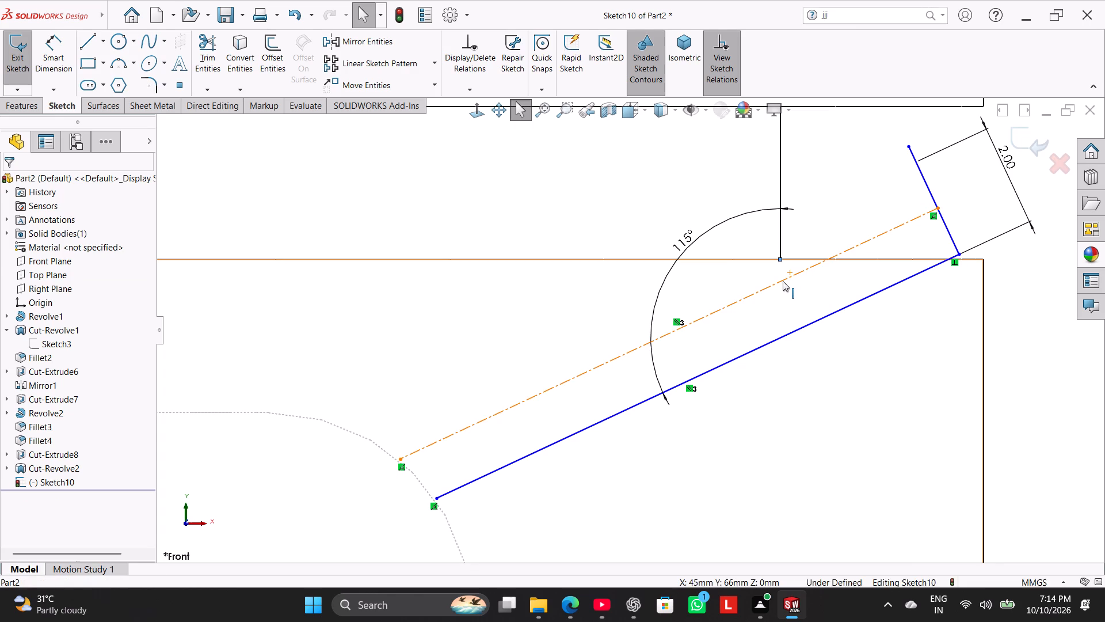
{"action": "left_click", "coordinate": [783, 281], "text": "ctrl"}
{"action": "left_click", "coordinate": [29, 407]}
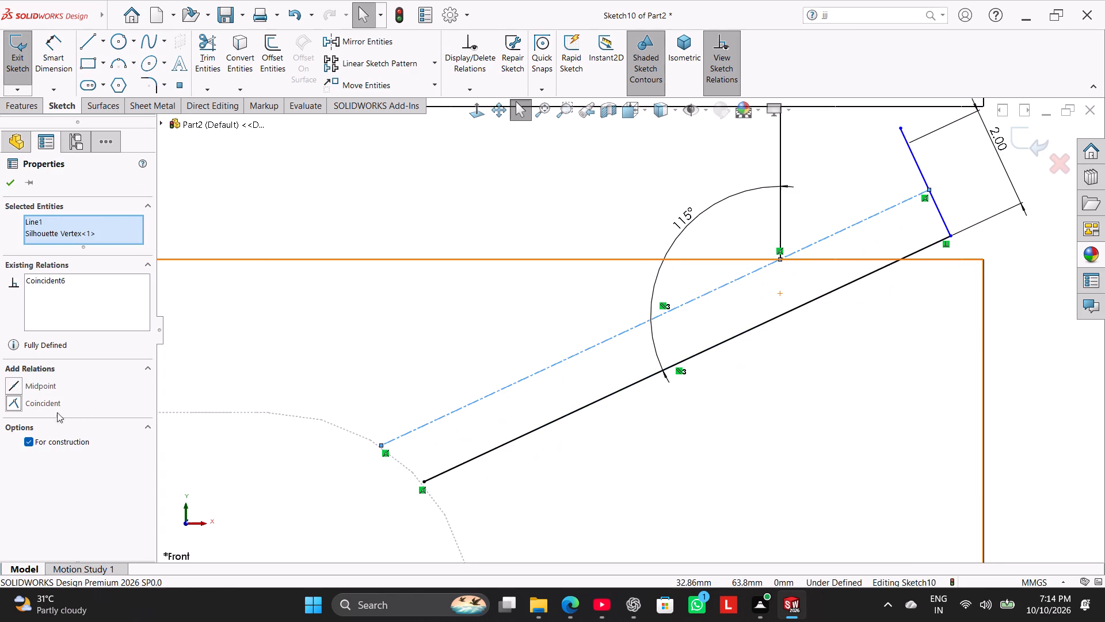
{"action": "left_click", "coordinate": [1027, 391]}
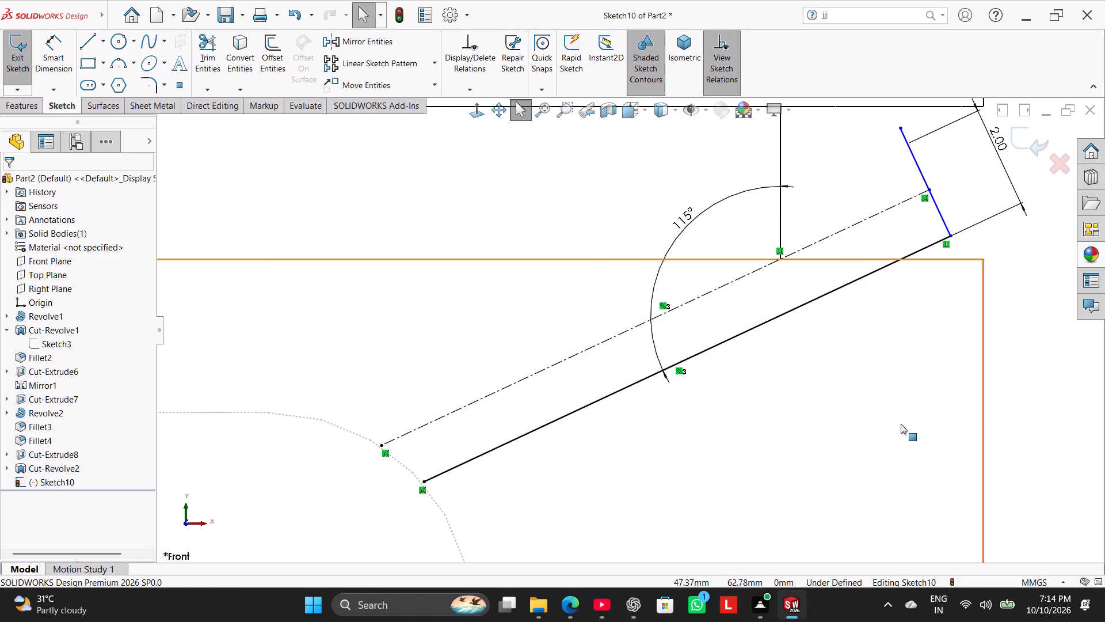
Shorten the end line so its free end meets the centerline's outer endpoint.
{"action": "scroll", "coordinate": [893, 422], "scroll_direction": "up", "scroll_amount": 4}
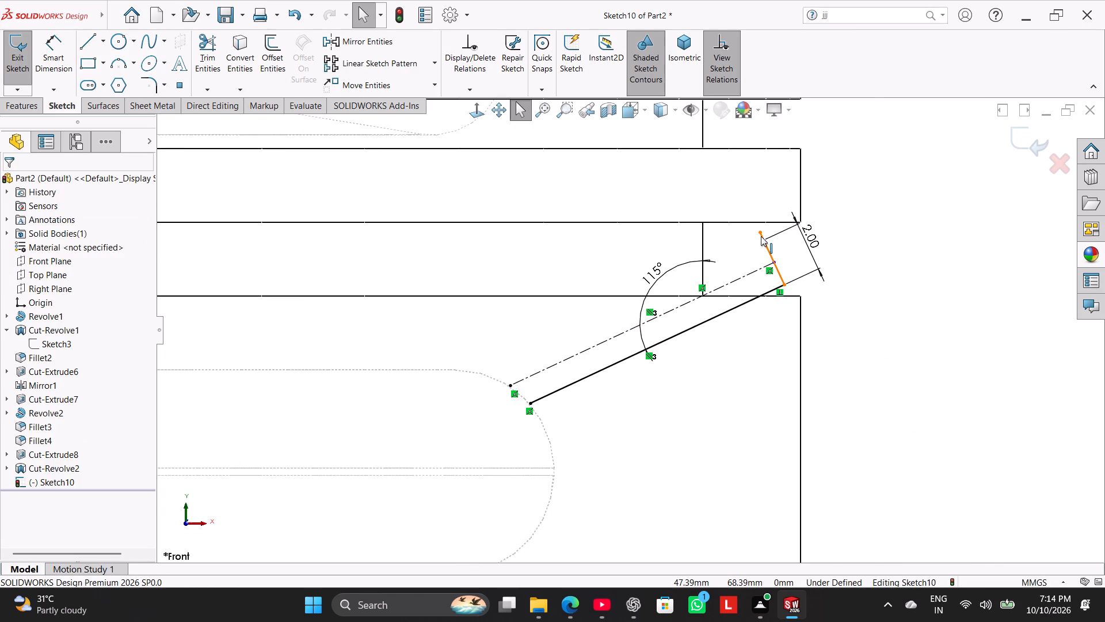
{"action": "left_click_drag", "start_coordinate": [758, 230], "coordinate": [765, 255]}
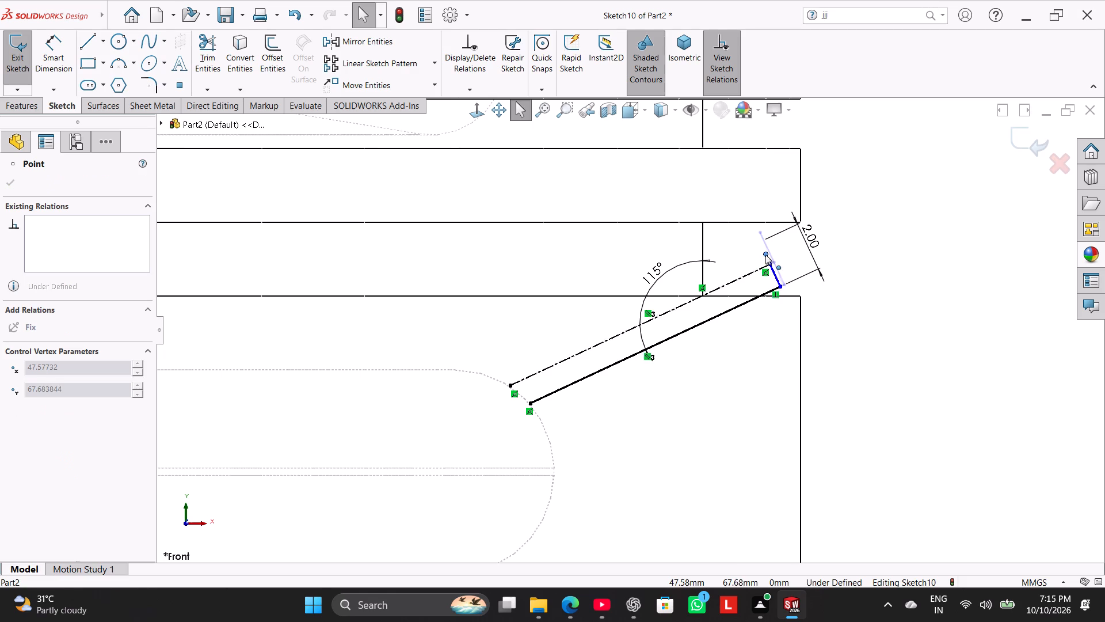
{"action": "left_click_drag", "start_coordinate": [765, 255], "coordinate": [769, 266]}
{"action": "left_click", "coordinate": [754, 237]}
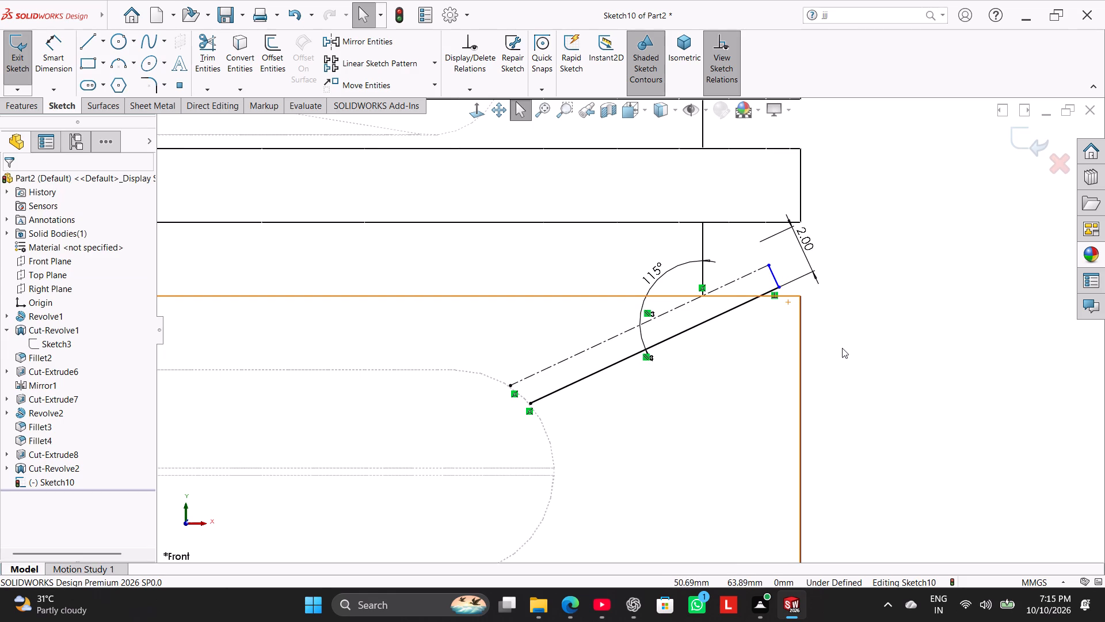
{"action": "left_click", "coordinate": [844, 347]}
Make the centerline and the short end line perpendicular.
{"action": "scroll", "coordinate": [767, 265], "scroll_direction": "down", "scroll_amount": 5}
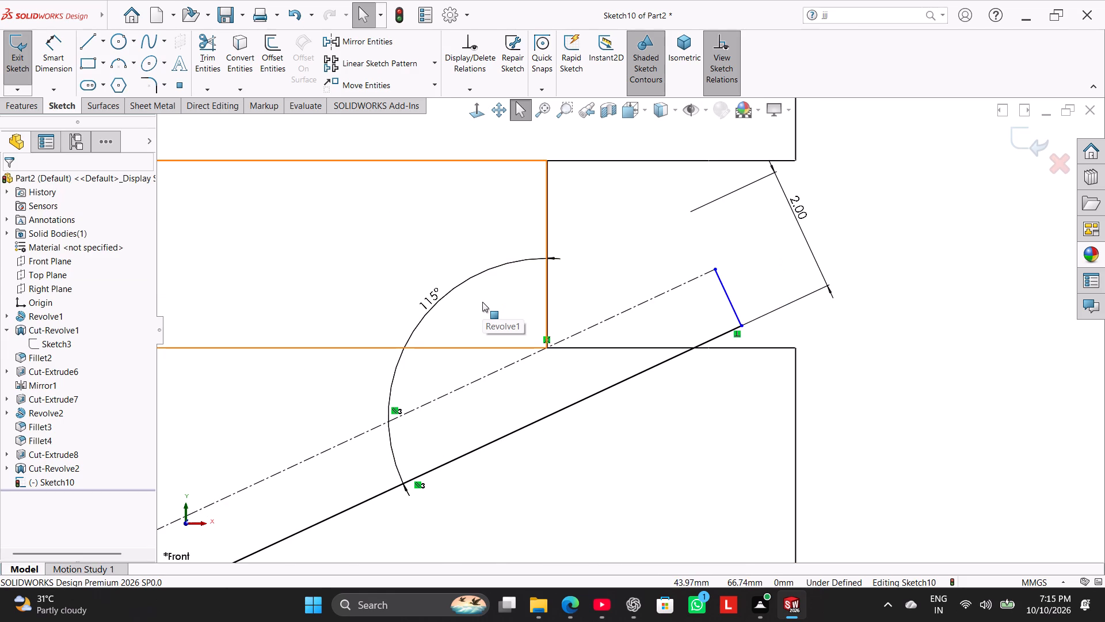
{"action": "scroll", "coordinate": [539, 323], "scroll_direction": "up", "scroll_amount": 2}
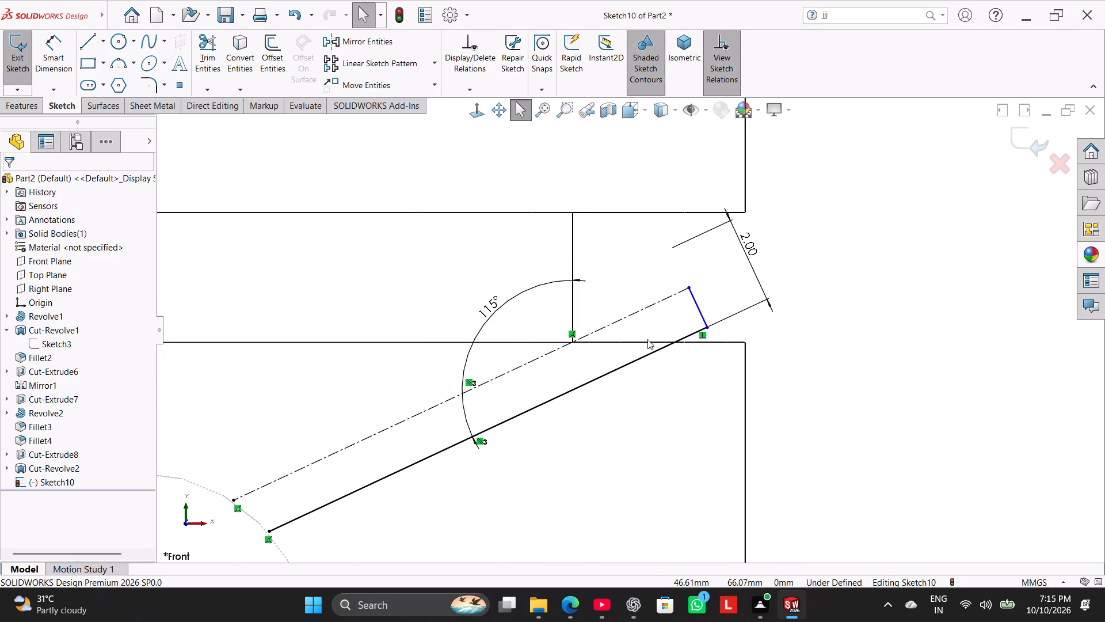
{"action": "left_click", "coordinate": [673, 293], "text": "ctrl"}
{"action": "left_click", "coordinate": [697, 299], "text": "ctrl"}
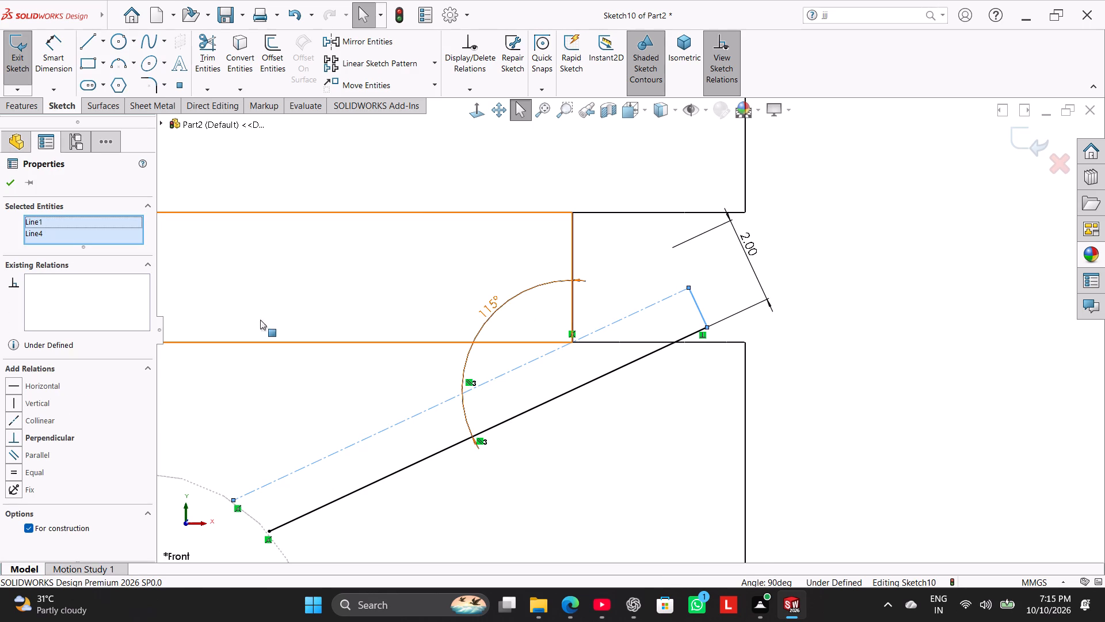
{"action": "left_click", "coordinate": [49, 432]}
{"action": "left_click", "coordinate": [924, 373]}
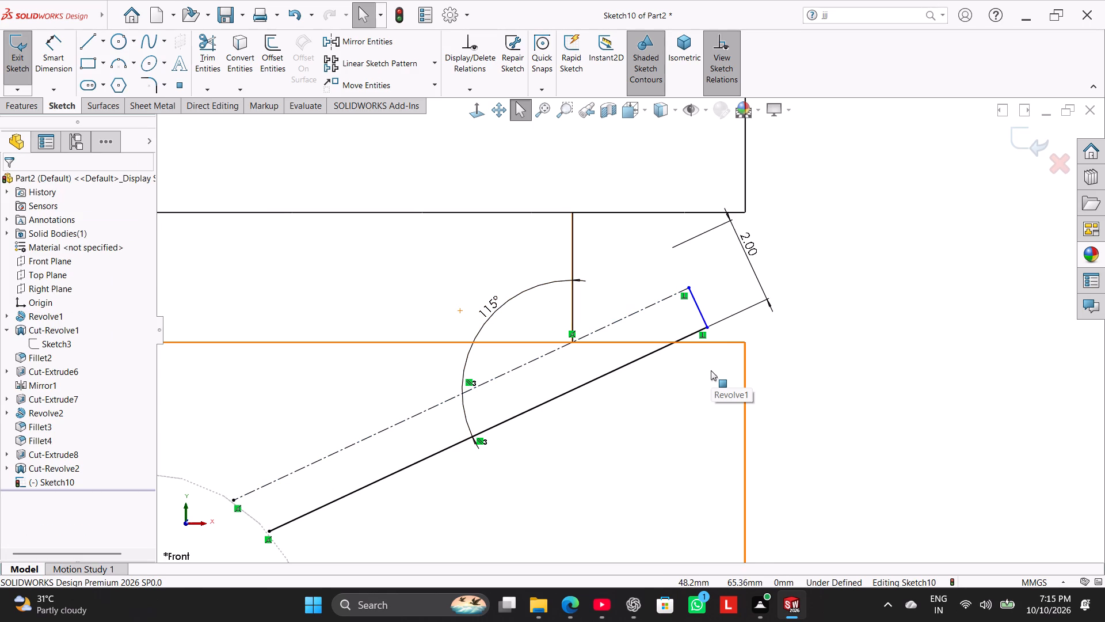
Slide the short end line along the passage and leave it slightly farther outward inside the ring groove.
{"action": "left_click", "coordinate": [790, 336]}
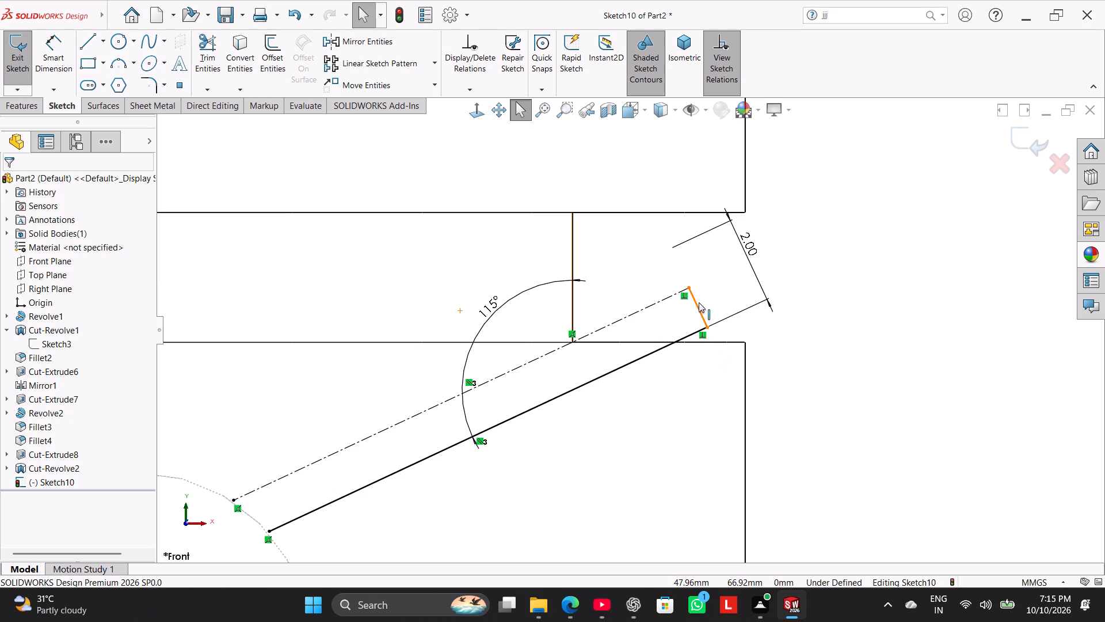
{"action": "left_click_drag", "start_coordinate": [699, 303], "coordinate": [707, 296]}
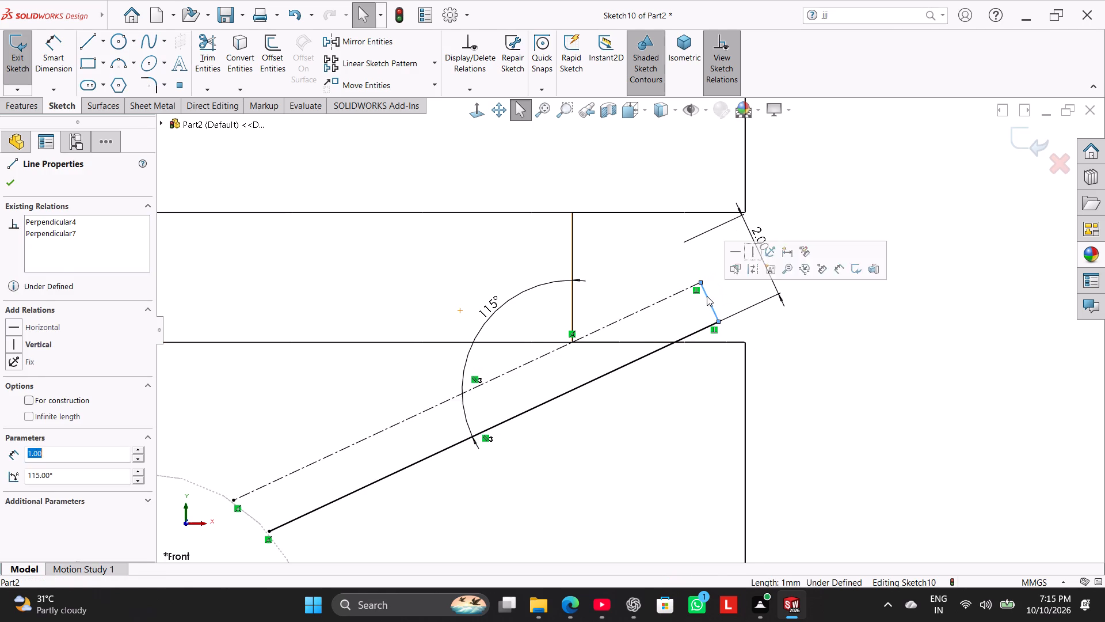
{"action": "left_click", "coordinate": [787, 372]}
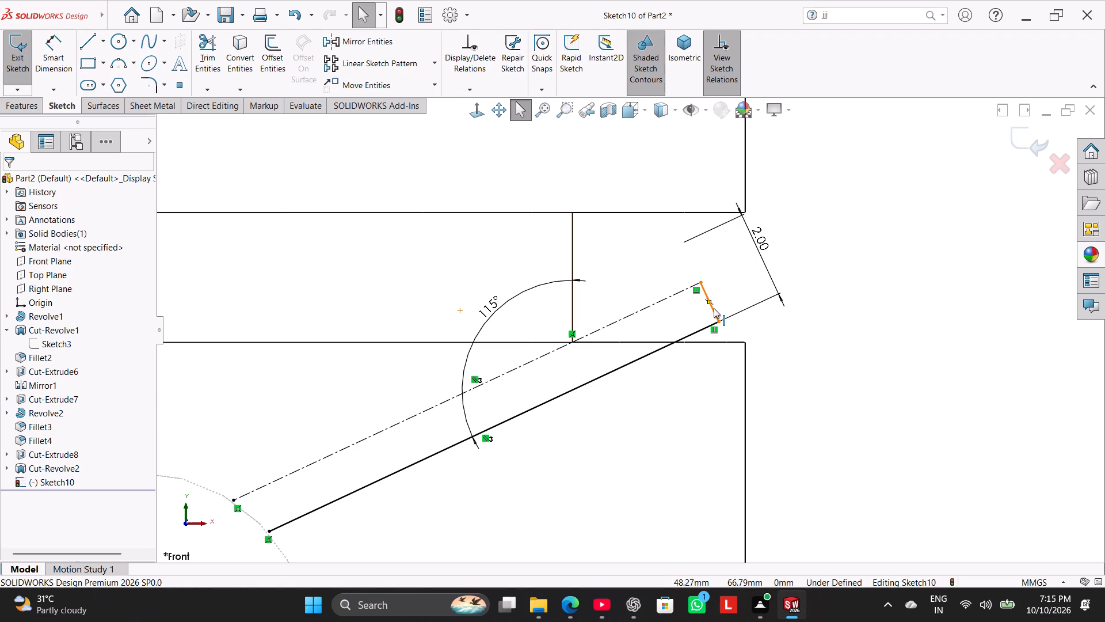
{"action": "left_click", "coordinate": [723, 263]}
{"action": "left_click_drag", "start_coordinate": [710, 299], "coordinate": [748, 266]}
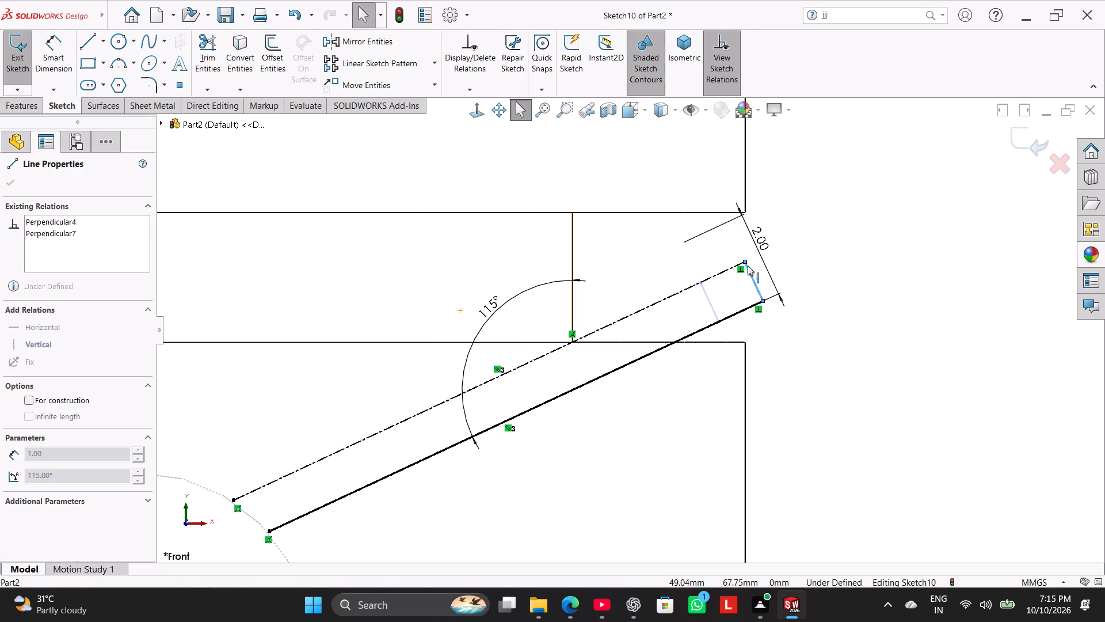
{"action": "left_click_drag", "start_coordinate": [748, 266], "coordinate": [753, 234]}
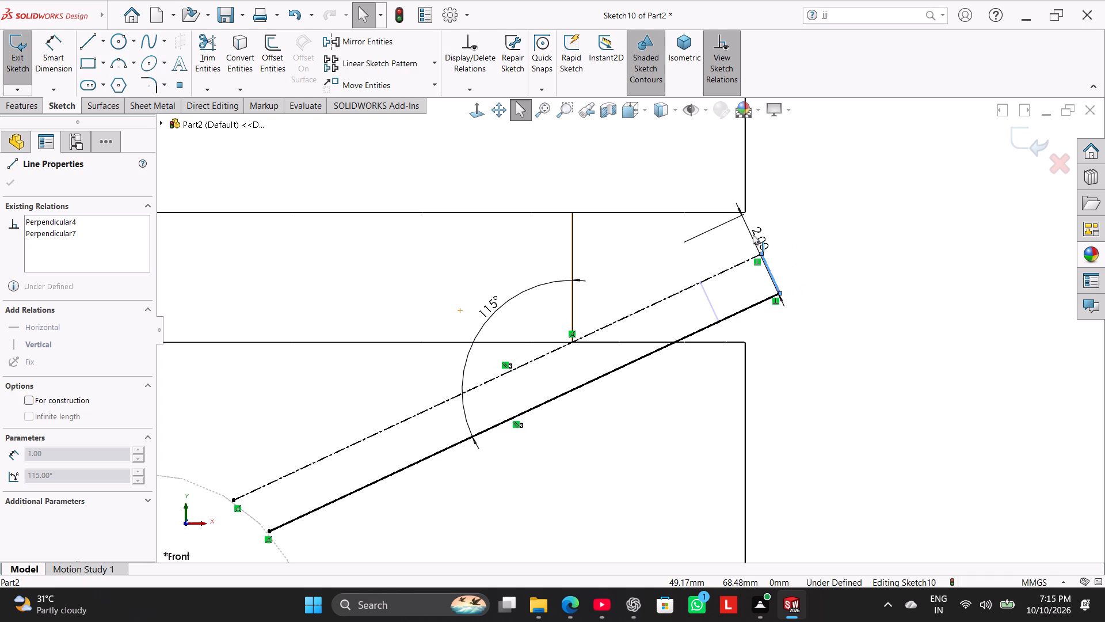
{"action": "left_click_drag", "start_coordinate": [753, 234], "coordinate": [668, 280]}
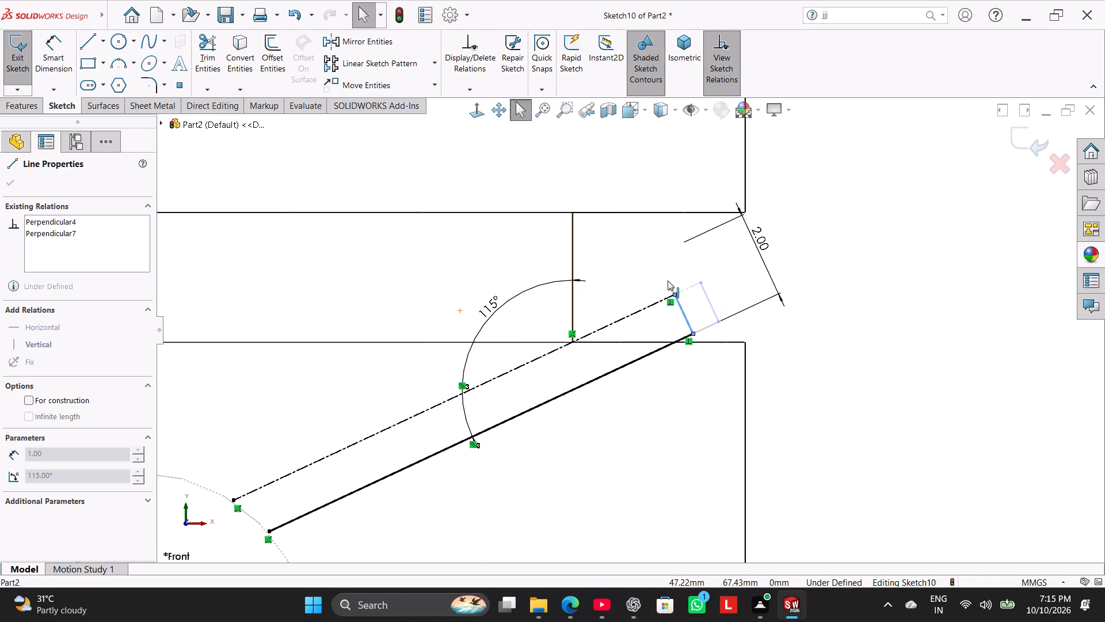
{"action": "left_click_drag", "start_coordinate": [668, 280], "coordinate": [705, 257]}
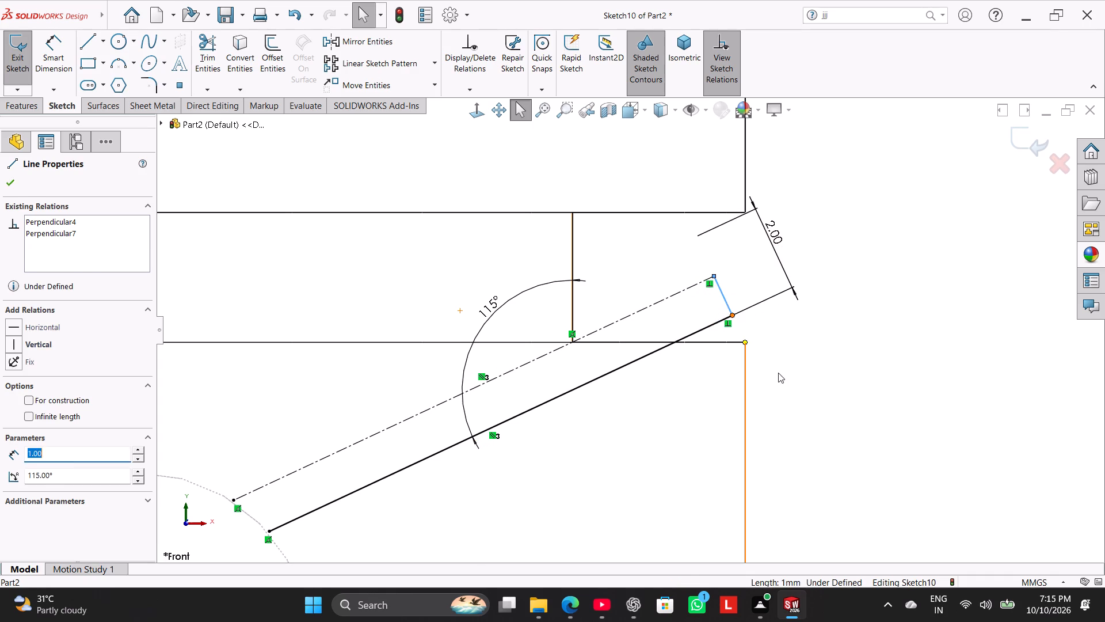
Make the short end line coincident with the outer lower corner of the bottom ring groove.
{"action": "left_click", "coordinate": [778, 372]}
{"action": "left_click", "coordinate": [745, 343], "text": "ctrl"}
{"action": "left_click", "coordinate": [729, 304], "text": "ctrl"}
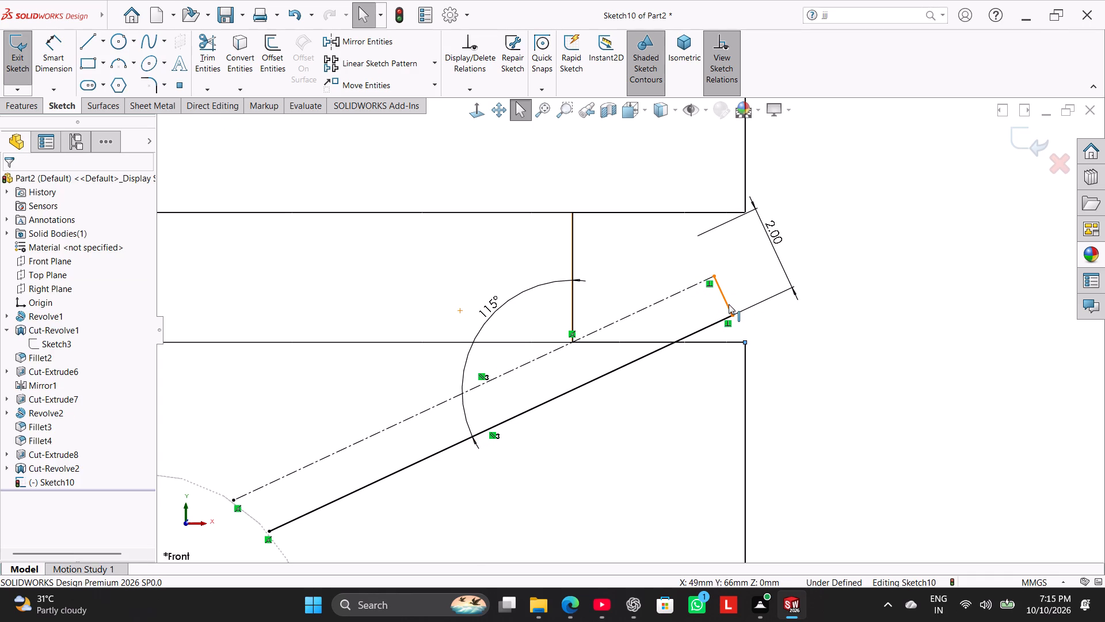
{"action": "left_click", "coordinate": [47, 404]}
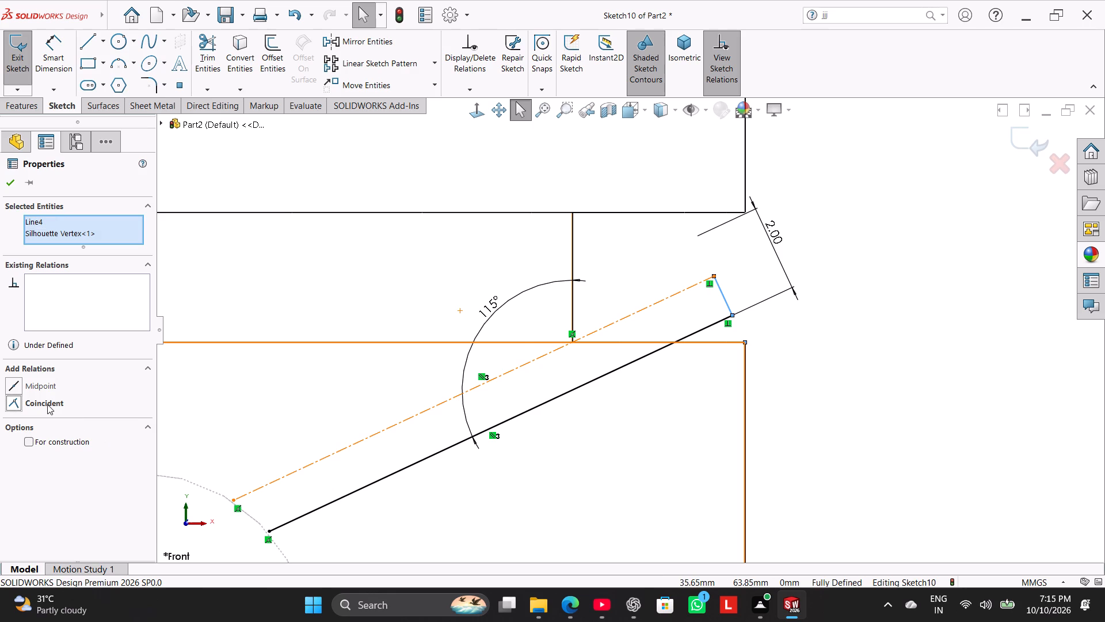
{"action": "left_click", "coordinate": [773, 408]}
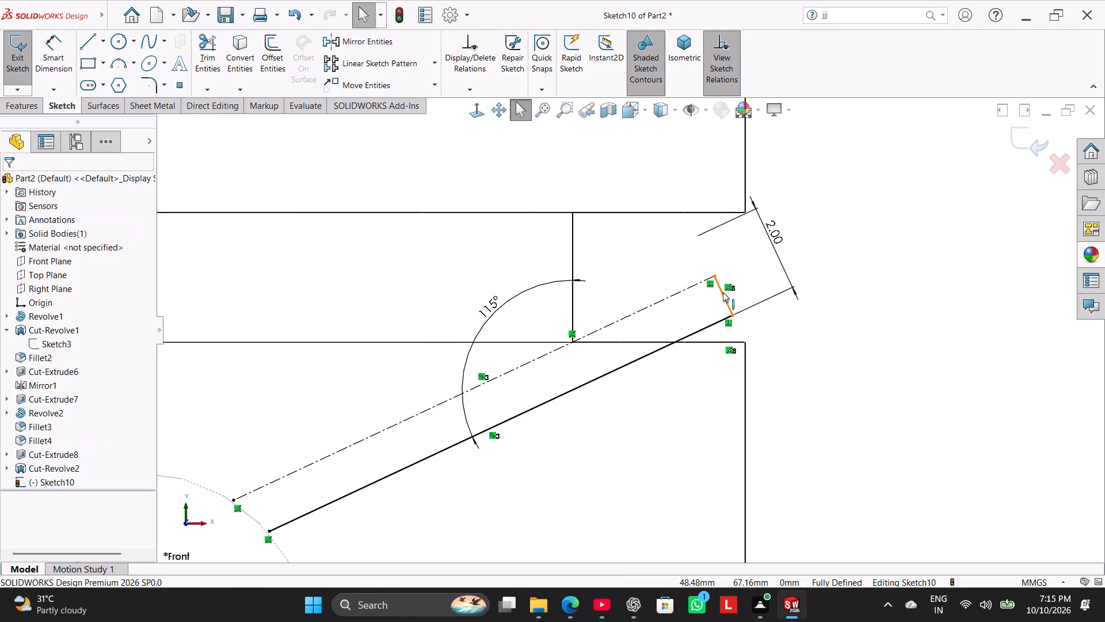
{"action": "scroll", "coordinate": [771, 426], "scroll_direction": "up", "scroll_amount": 3}
{"action": "right_click", "coordinate": [782, 372]}
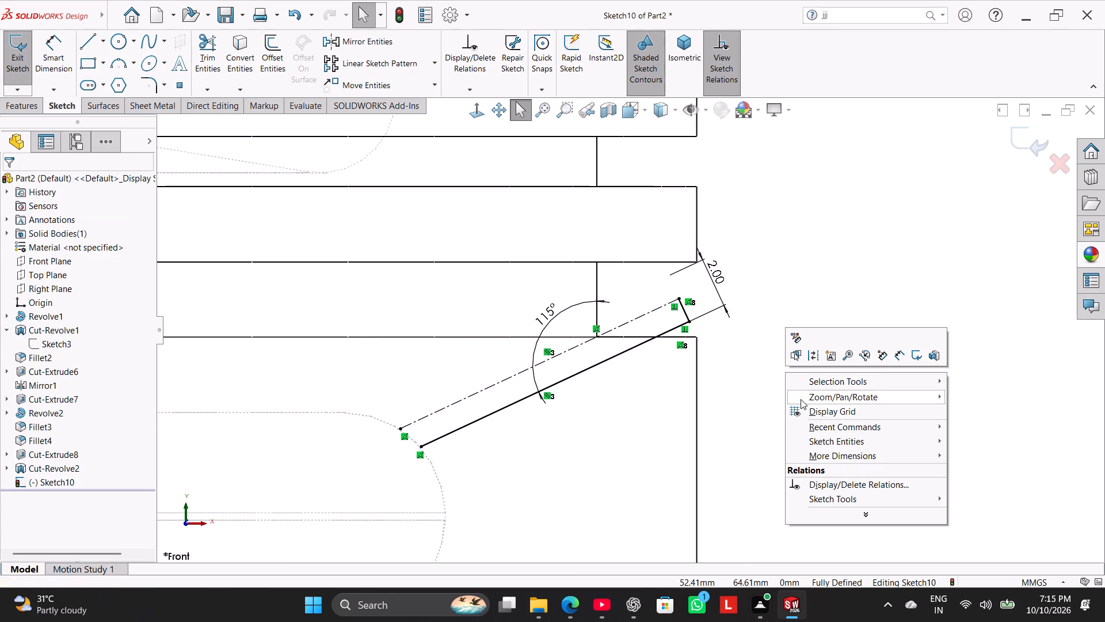
{"action": "left_click", "coordinate": [748, 374]}
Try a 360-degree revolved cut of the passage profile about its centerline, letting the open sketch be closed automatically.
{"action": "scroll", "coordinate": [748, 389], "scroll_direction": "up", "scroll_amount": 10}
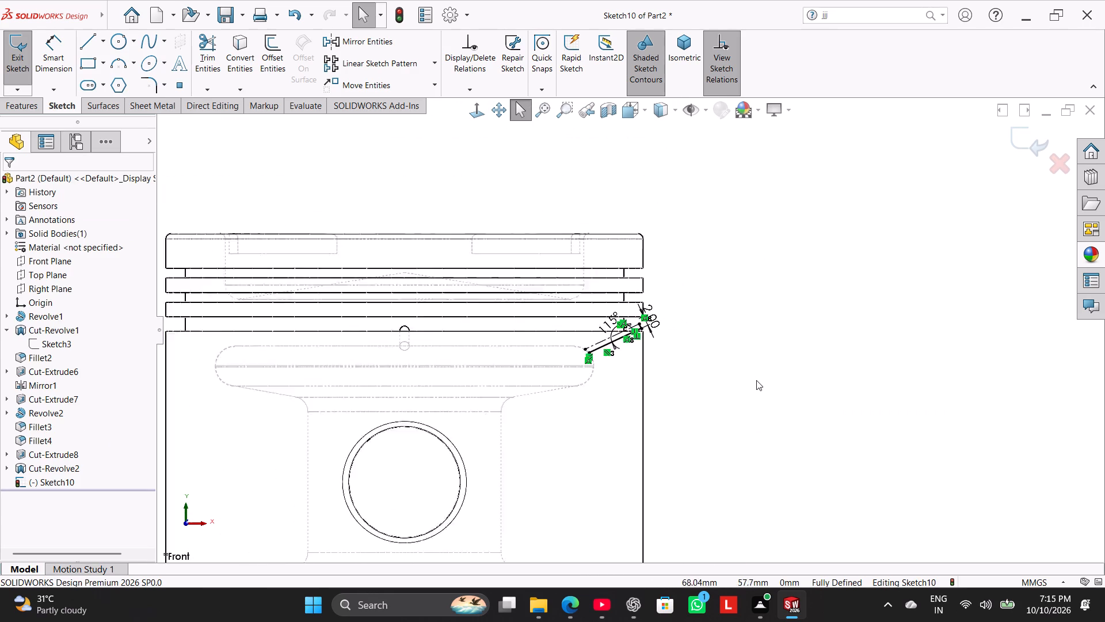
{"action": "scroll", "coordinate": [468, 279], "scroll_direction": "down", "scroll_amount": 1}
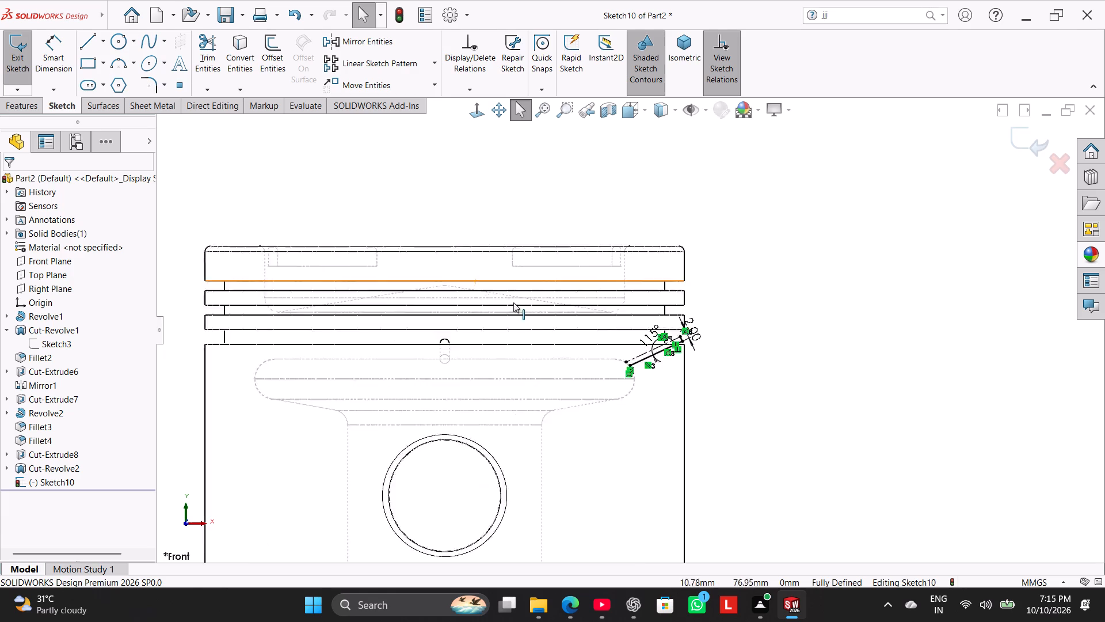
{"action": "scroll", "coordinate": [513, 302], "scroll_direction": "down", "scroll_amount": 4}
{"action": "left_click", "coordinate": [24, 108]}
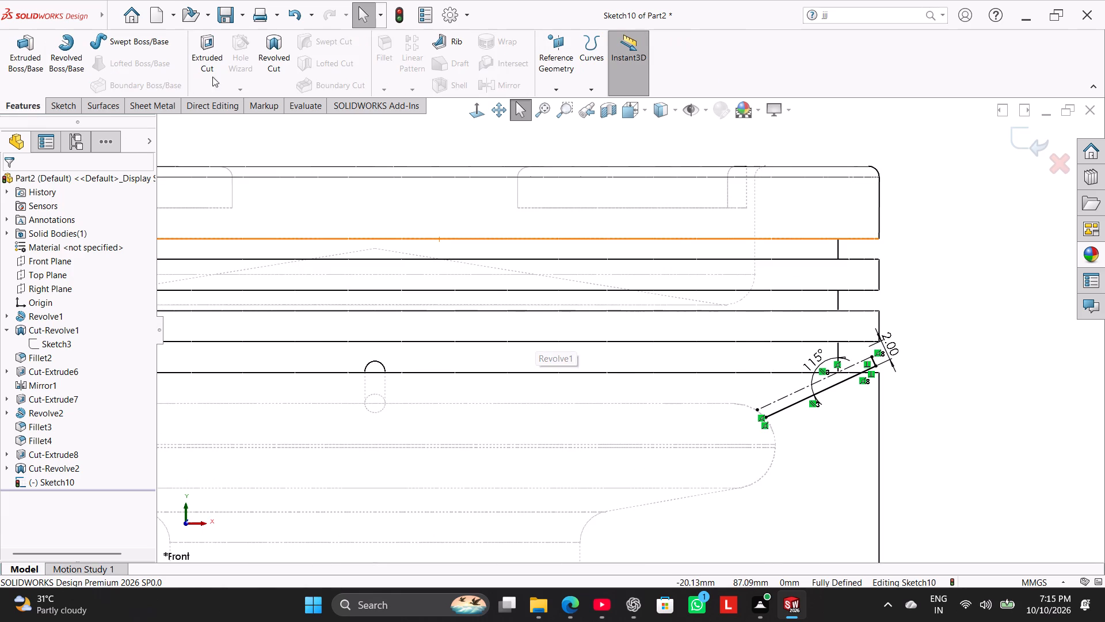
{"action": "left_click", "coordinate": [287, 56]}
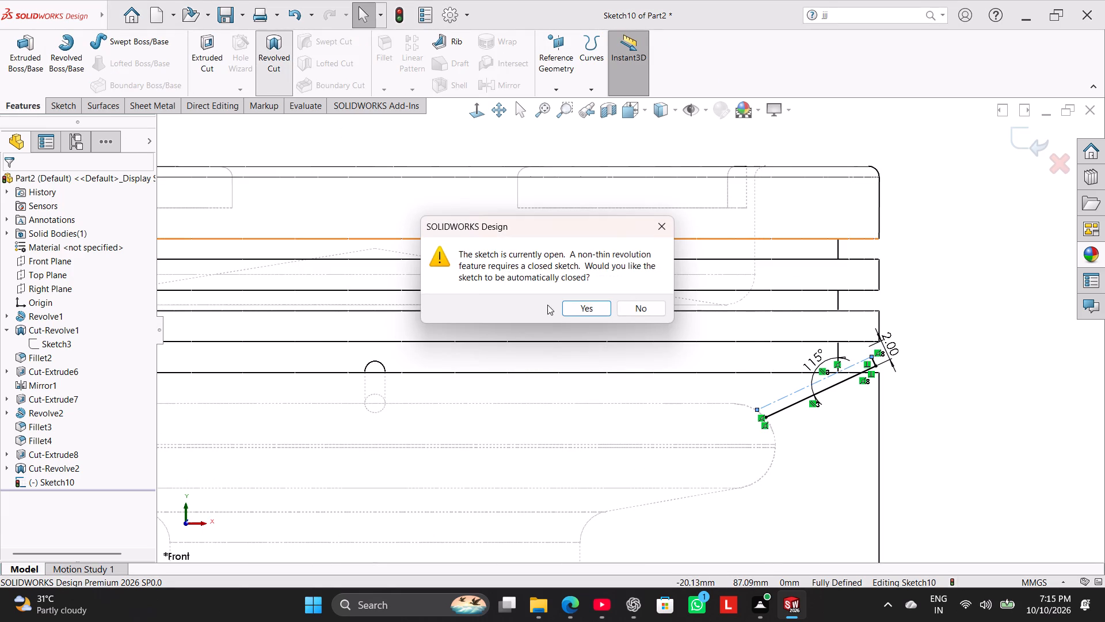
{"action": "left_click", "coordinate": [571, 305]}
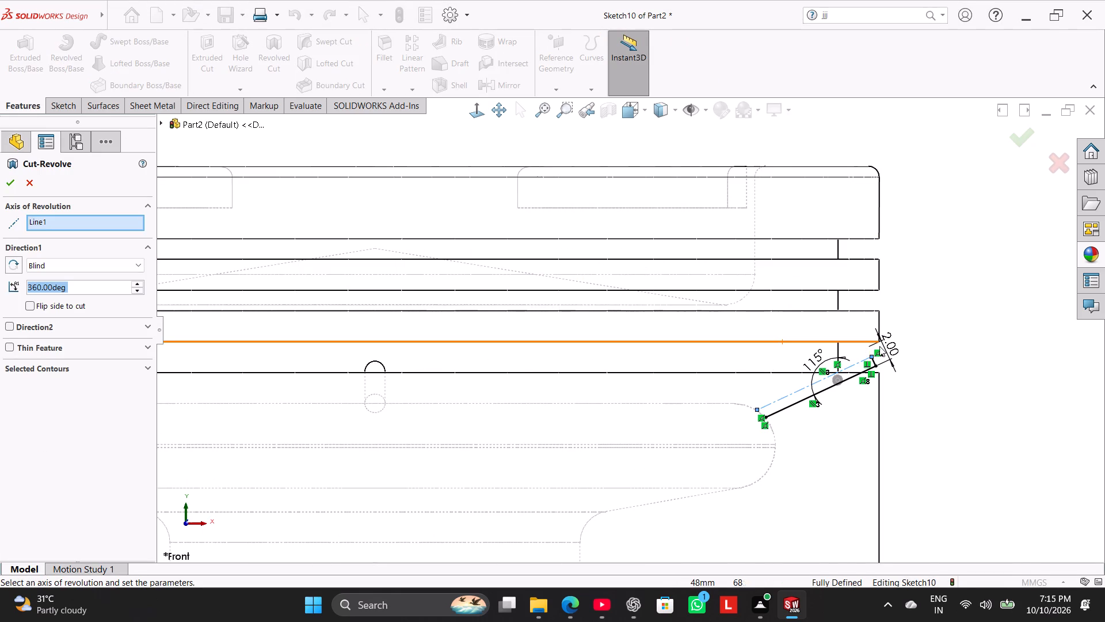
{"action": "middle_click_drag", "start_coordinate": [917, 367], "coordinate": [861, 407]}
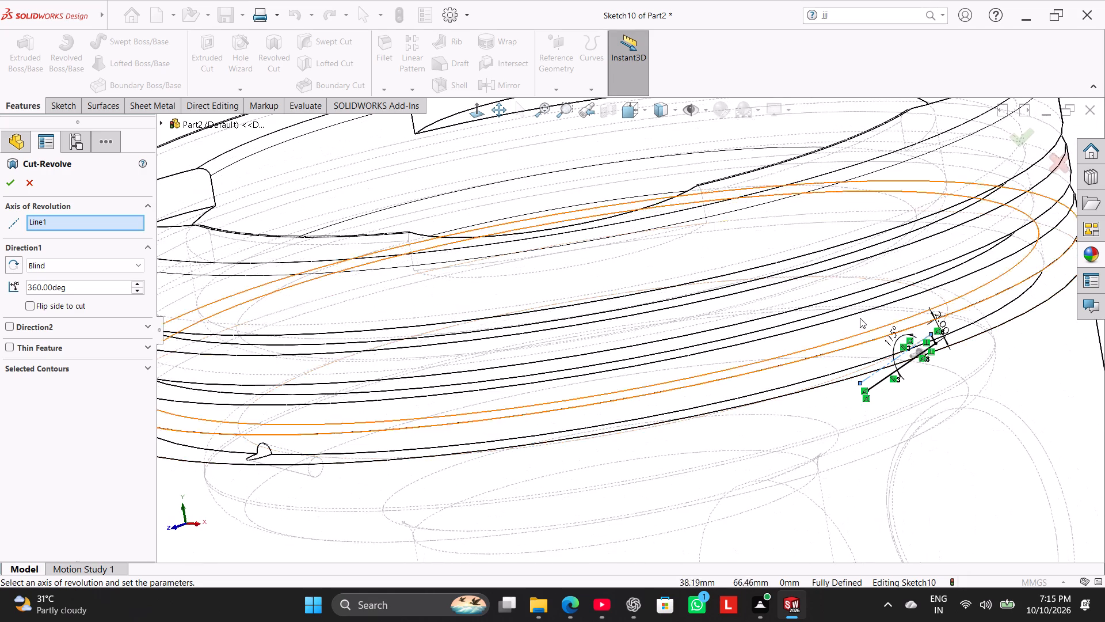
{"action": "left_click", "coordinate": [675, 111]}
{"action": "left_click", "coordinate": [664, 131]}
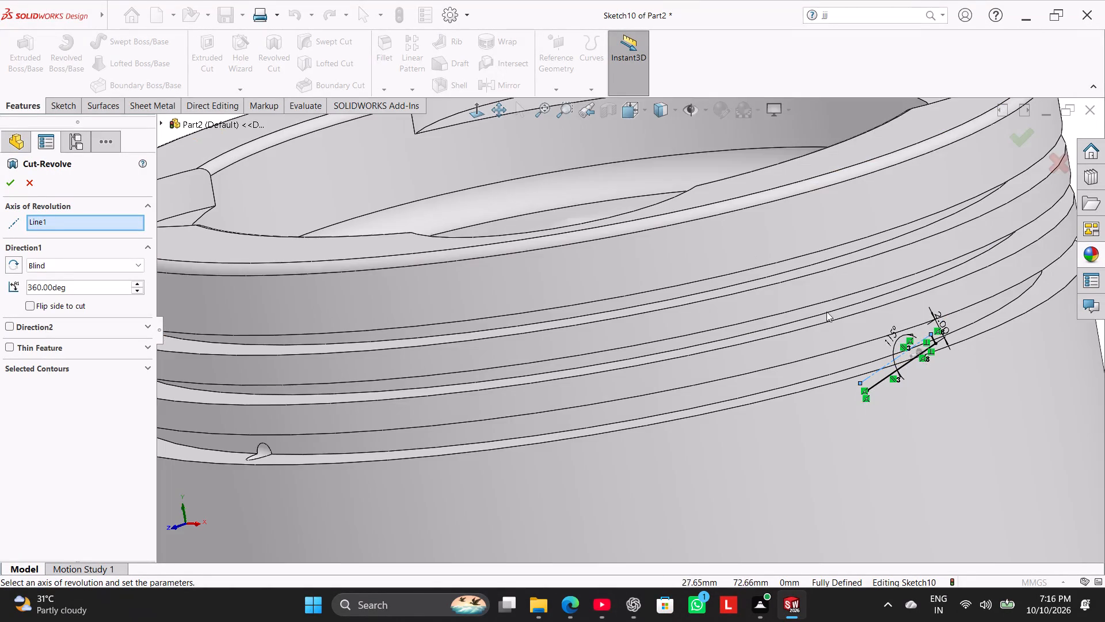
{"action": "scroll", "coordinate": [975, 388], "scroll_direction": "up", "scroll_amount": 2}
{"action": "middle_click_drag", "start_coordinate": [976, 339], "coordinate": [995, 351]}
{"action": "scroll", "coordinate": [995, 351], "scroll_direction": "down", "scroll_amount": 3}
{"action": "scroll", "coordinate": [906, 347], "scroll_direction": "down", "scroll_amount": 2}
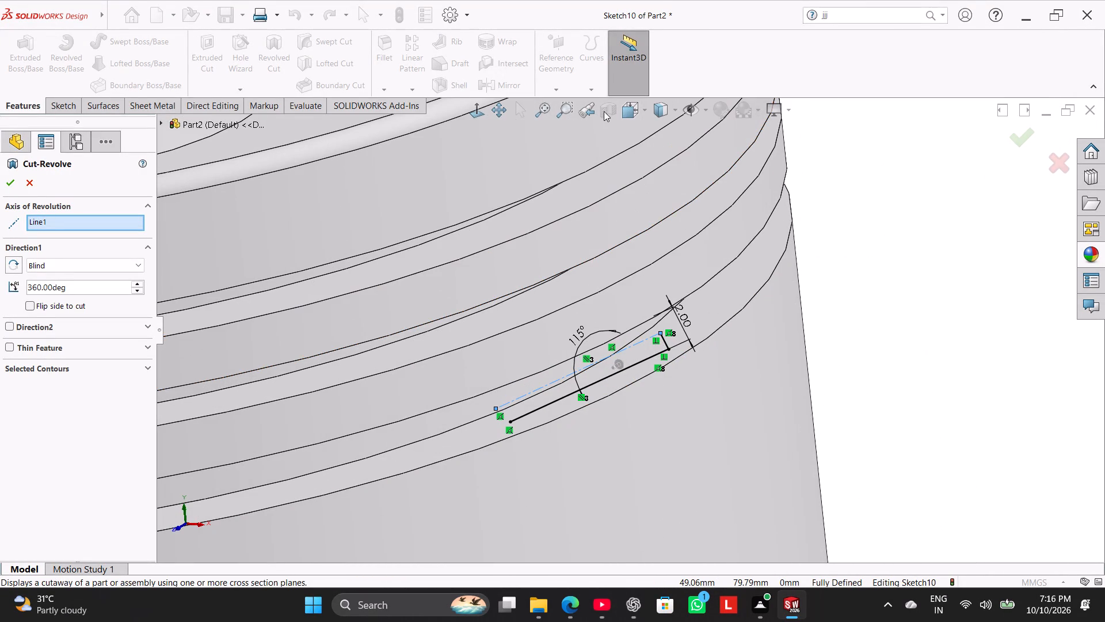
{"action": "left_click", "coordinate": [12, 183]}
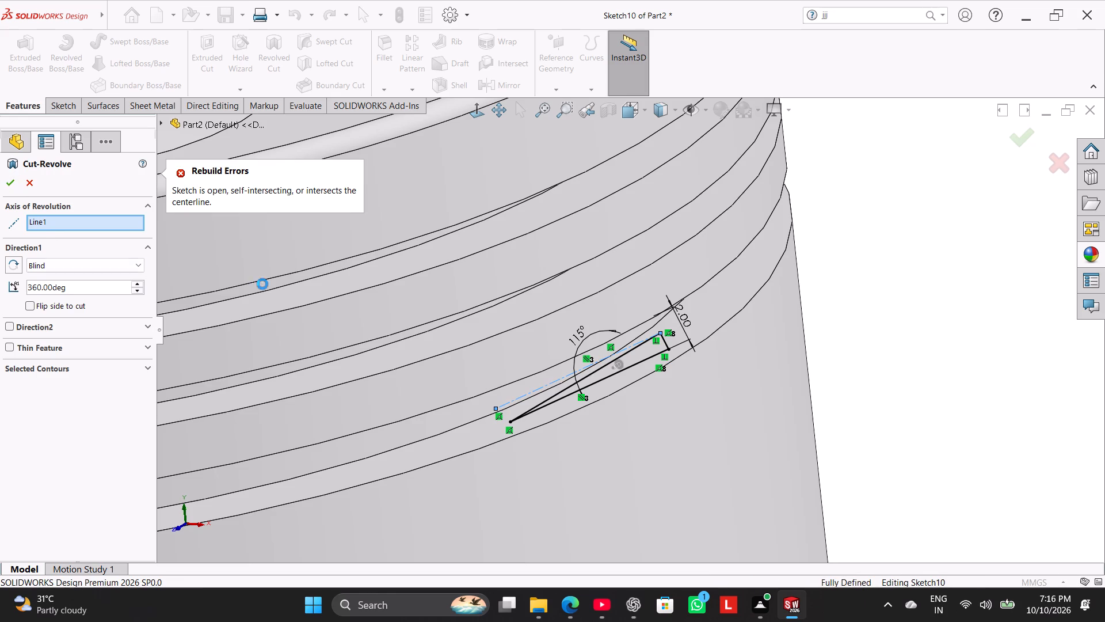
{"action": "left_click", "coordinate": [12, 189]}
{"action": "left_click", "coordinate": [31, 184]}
Apply a section view of the piston on the Front Plane with 0 mm offset.
{"action": "scroll", "coordinate": [534, 302], "scroll_direction": "up", "scroll_amount": 1}
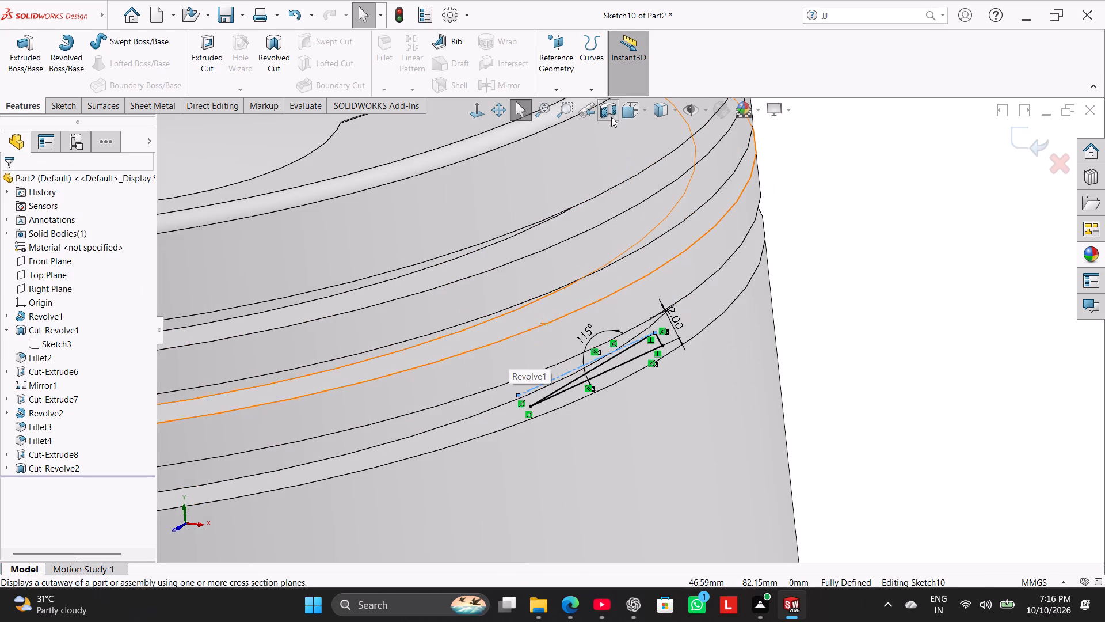
{"action": "left_click", "coordinate": [611, 112]}
{"action": "middle_click_drag", "start_coordinate": [721, 399], "coordinate": [742, 328]}
{"action": "scroll", "coordinate": [740, 326], "scroll_direction": "down", "scroll_amount": 3}
{"action": "scroll", "coordinate": [605, 334], "scroll_direction": "down", "scroll_amount": 1}
{"action": "scroll", "coordinate": [330, 365], "scroll_direction": "down", "scroll_amount": 1}
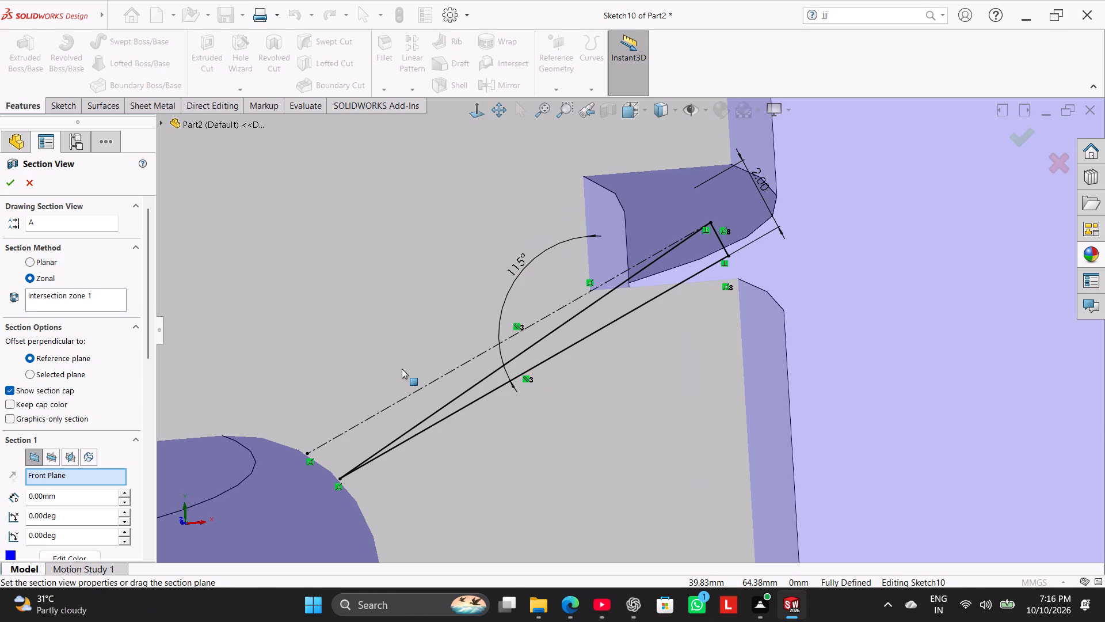
{"action": "key", "text": "ctrl+z"}
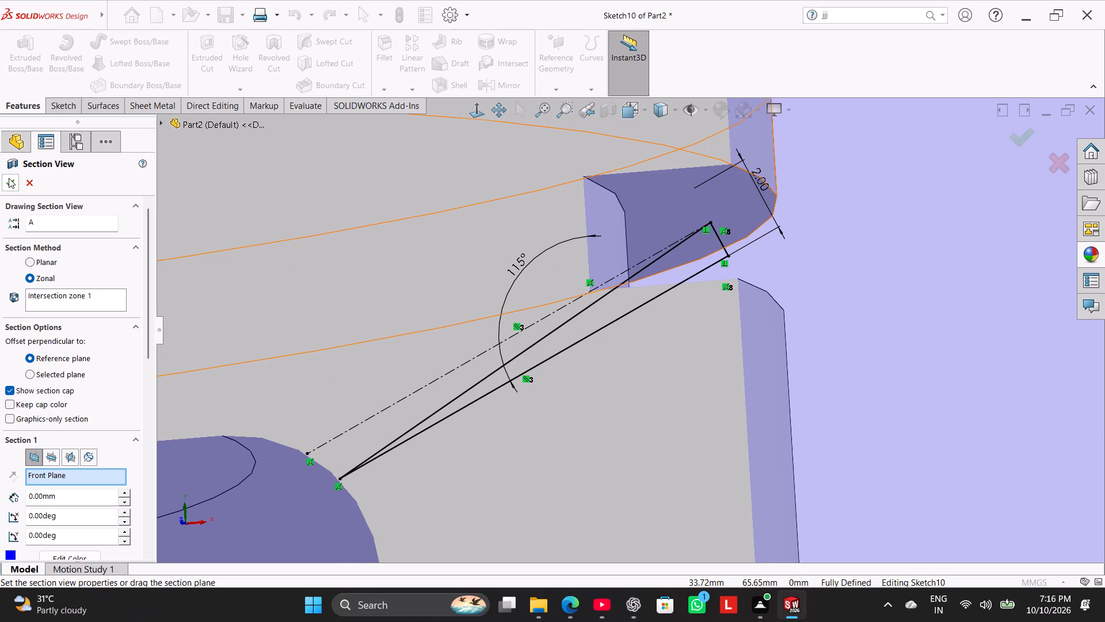
{"action": "left_click", "coordinate": [9, 178]}
Delete the diagonal closing line from the passage profile.
{"action": "left_click", "coordinate": [57, 469]}
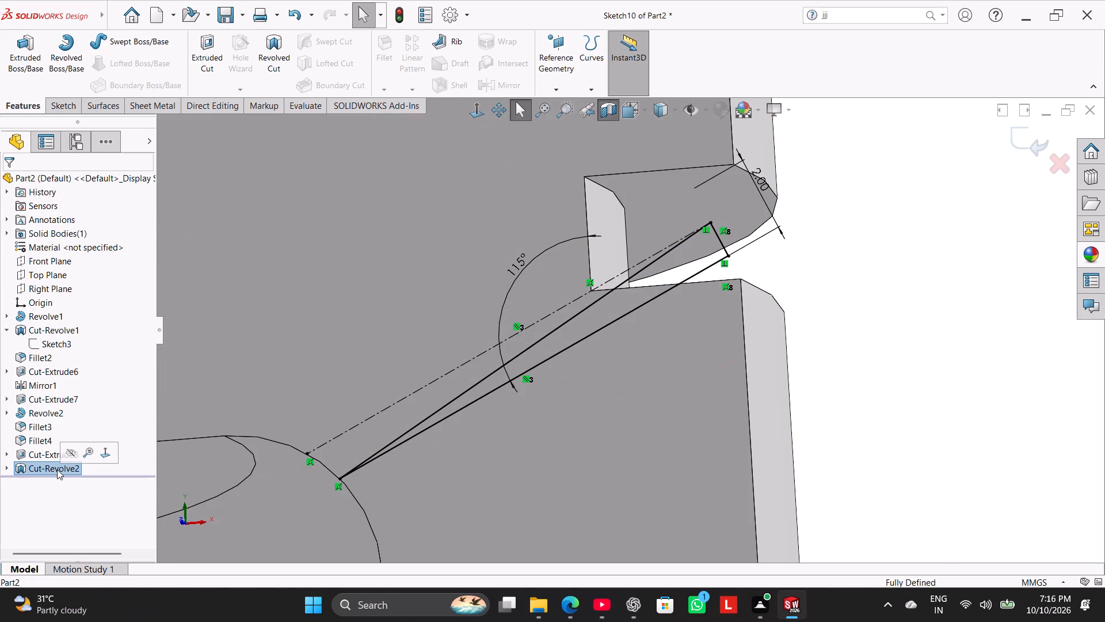
{"action": "left_click", "coordinate": [57, 469]}
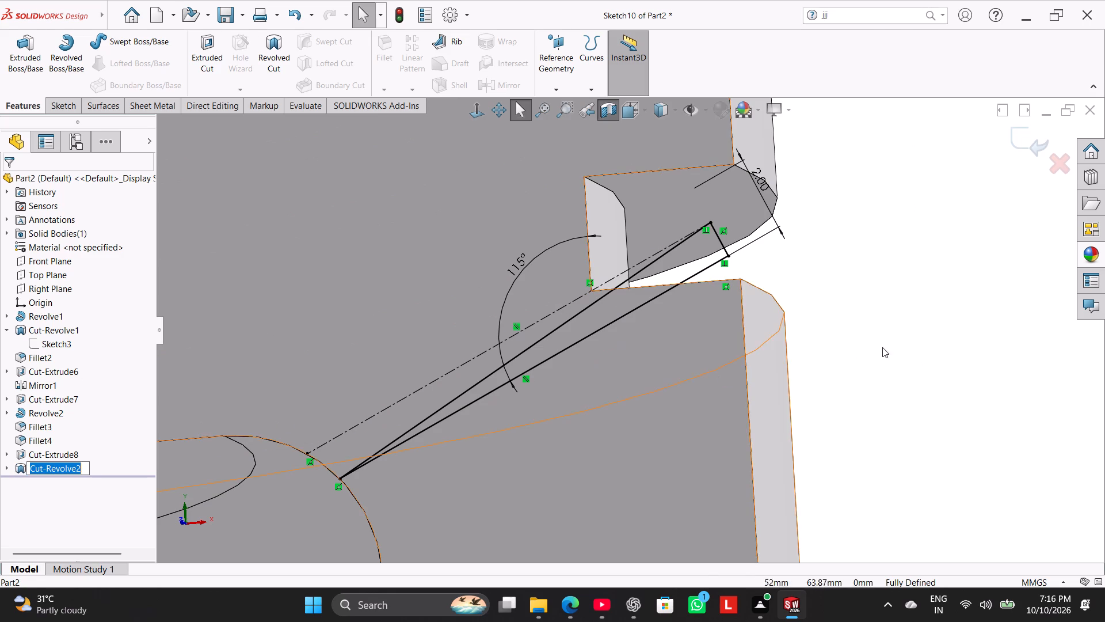
{"action": "left_click", "coordinate": [893, 344]}
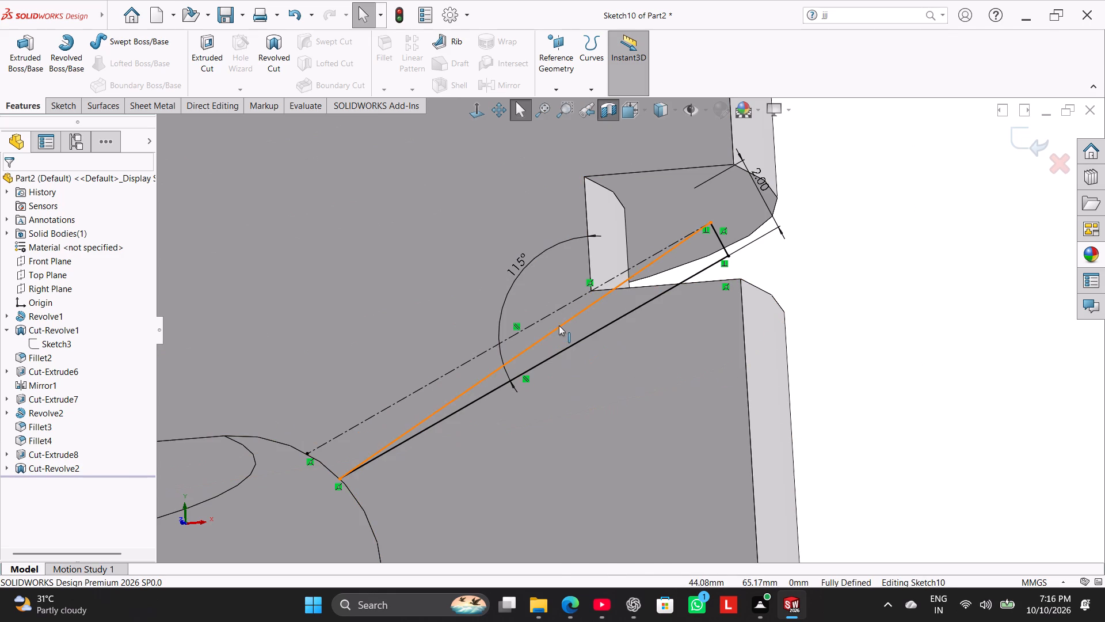
{"action": "right_click", "coordinate": [559, 325]}
{"action": "left_click", "coordinate": [618, 518]}
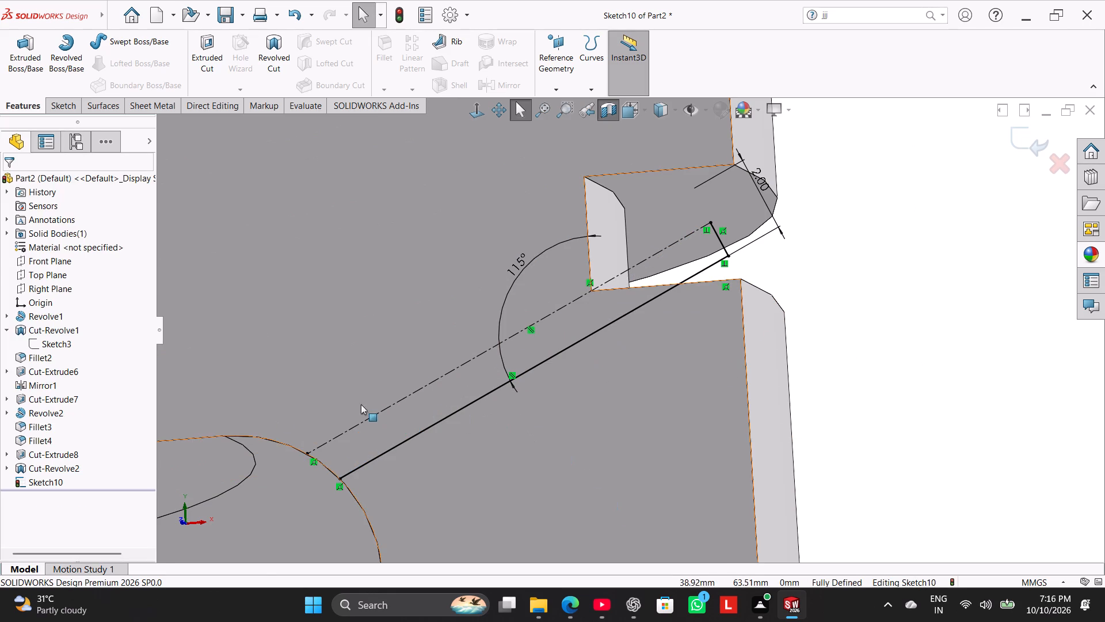
Delete the coincident relation at the solid passage line's inner endpoint and extend that end slightly into the internal recess.
{"action": "scroll", "coordinate": [372, 348], "scroll_direction": "up", "scroll_amount": 1}
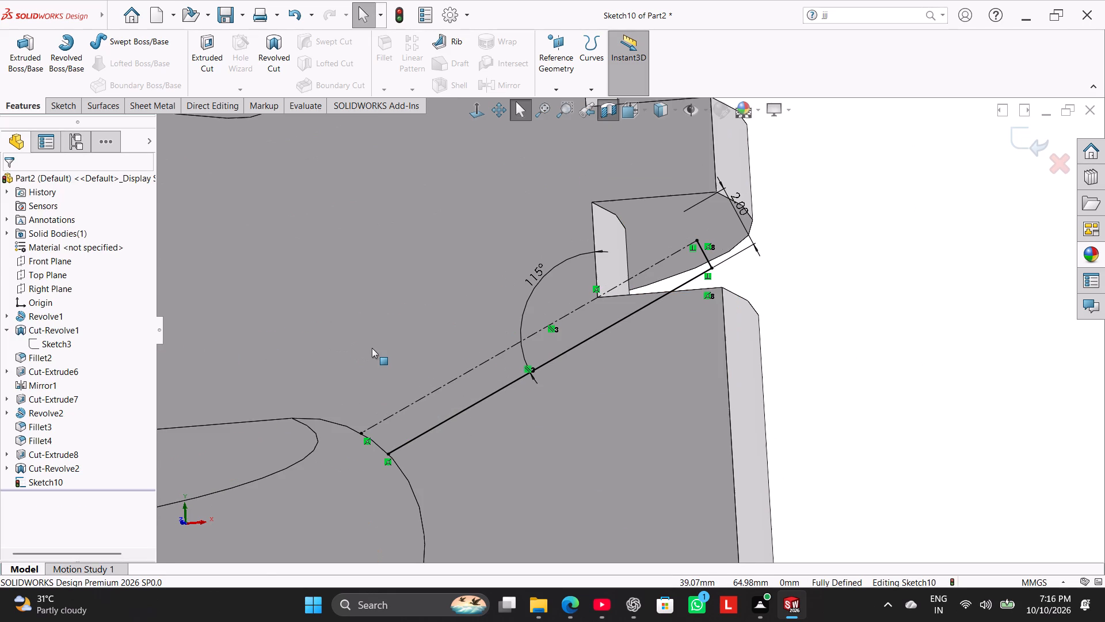
{"action": "left_click", "coordinate": [72, 101]}
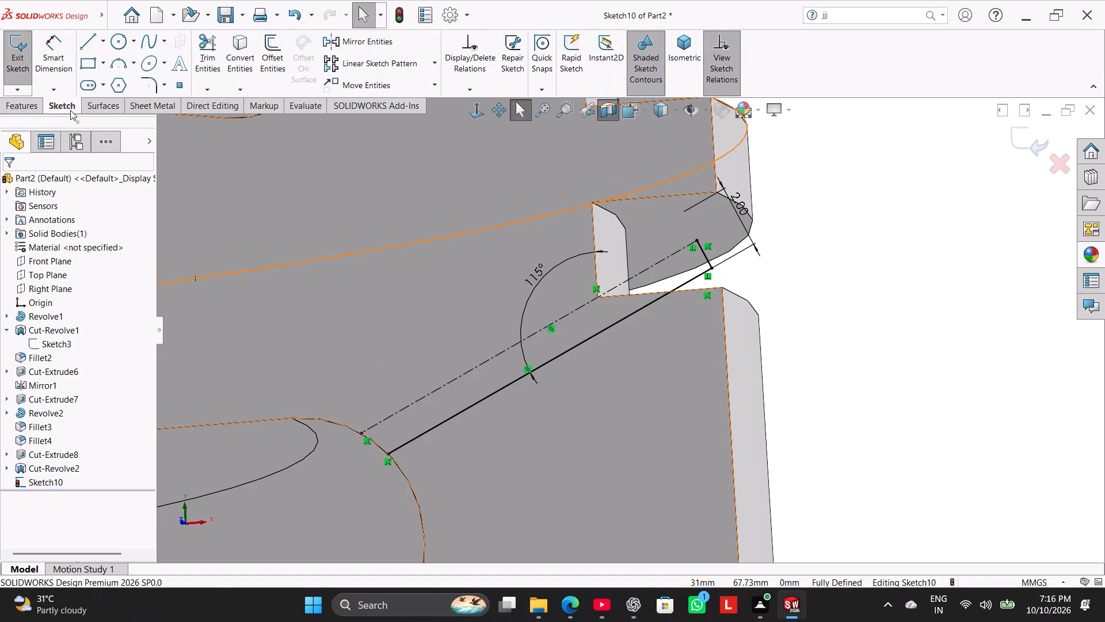
{"action": "scroll", "coordinate": [401, 486], "scroll_direction": "down", "scroll_amount": 6}
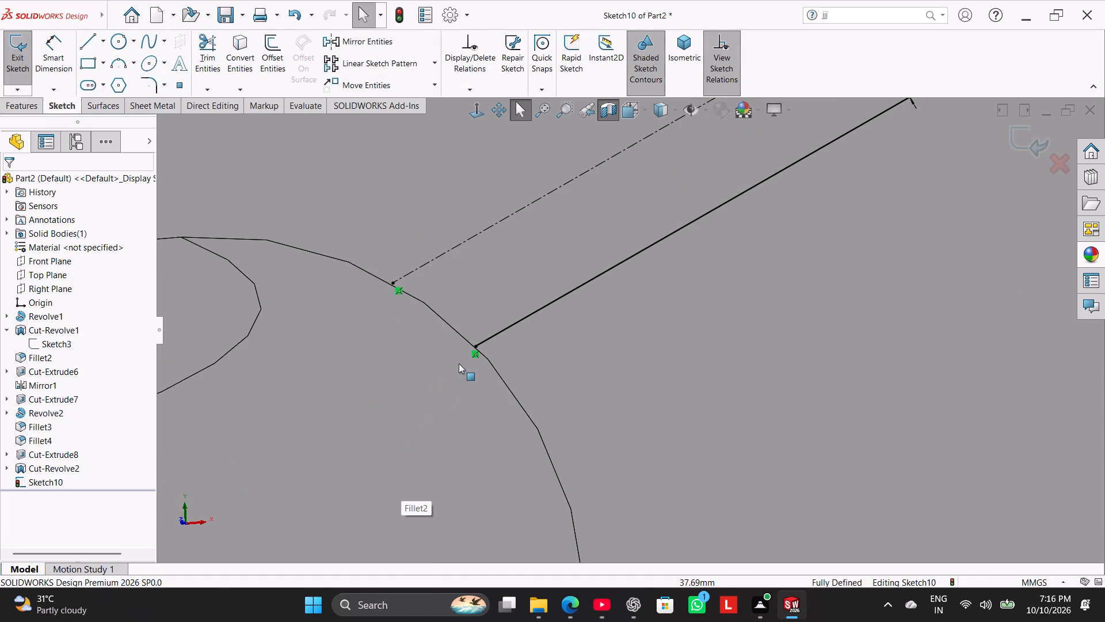
{"action": "right_click", "coordinate": [475, 352]}
{"action": "left_click", "coordinate": [532, 528]}
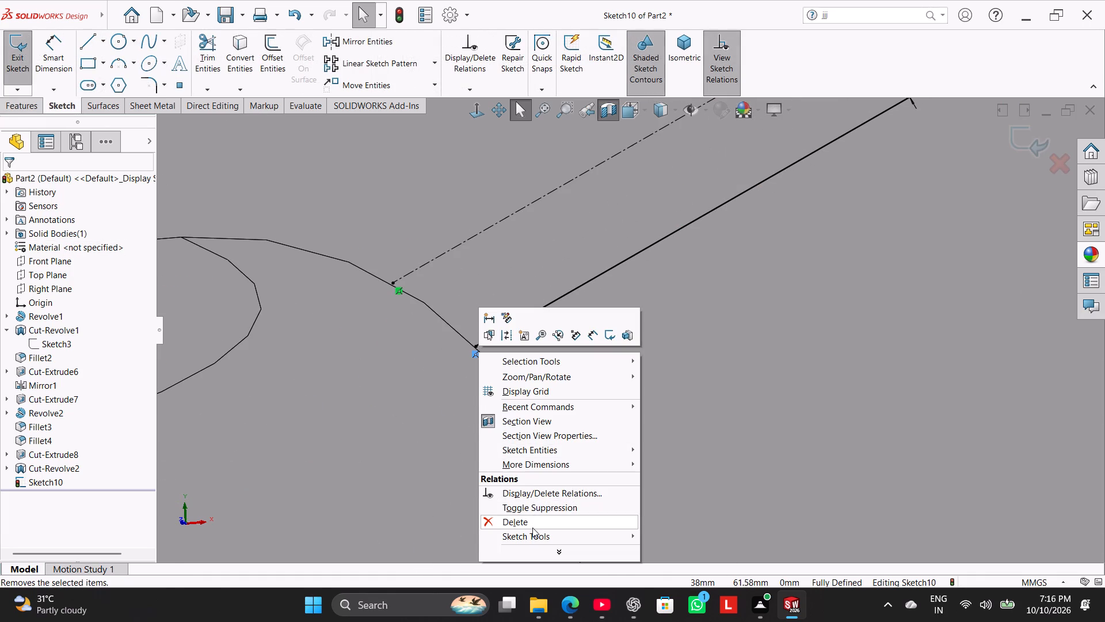
{"action": "left_click_drag", "start_coordinate": [474, 348], "coordinate": [421, 374]}
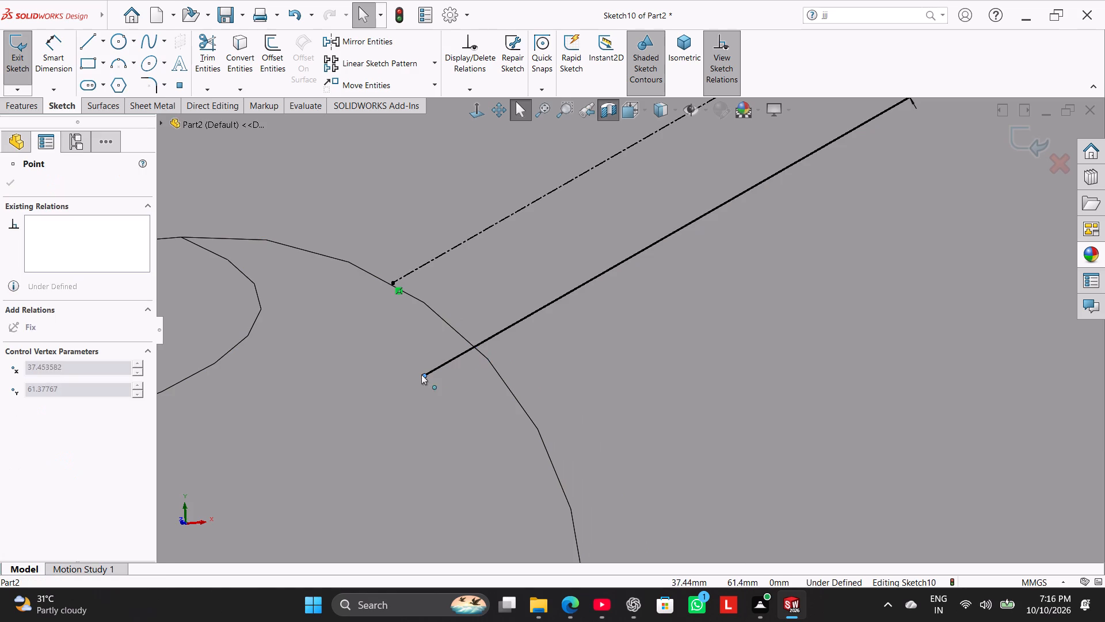
{"action": "left_click_drag", "start_coordinate": [421, 374], "coordinate": [416, 377]}
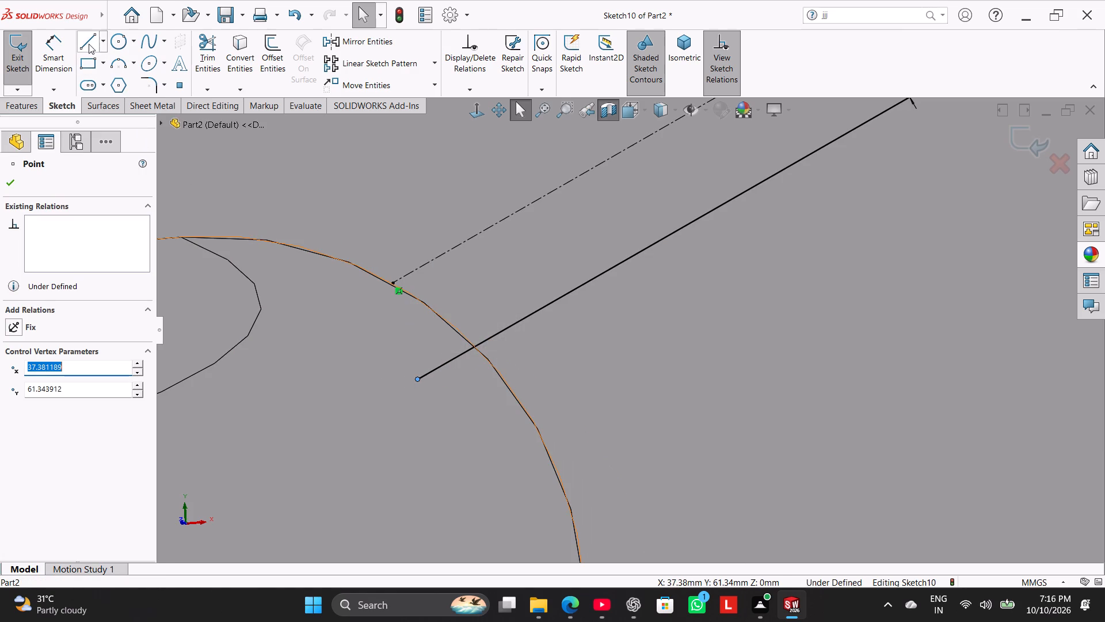
Sketch a short line from the centerline's inner endpoint to the solid passage line inside the recess.
{"action": "left_click", "coordinate": [89, 41]}
{"action": "left_click", "coordinate": [391, 284]}
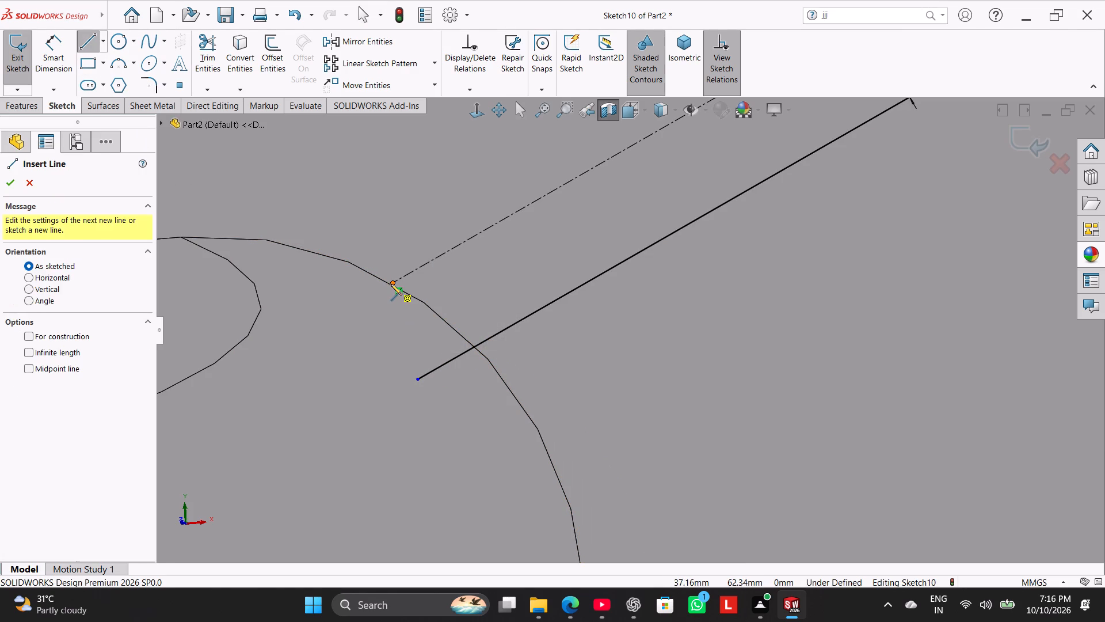
{"action": "left_click", "coordinate": [444, 366]}
{"action": "right_click", "coordinate": [385, 342]}
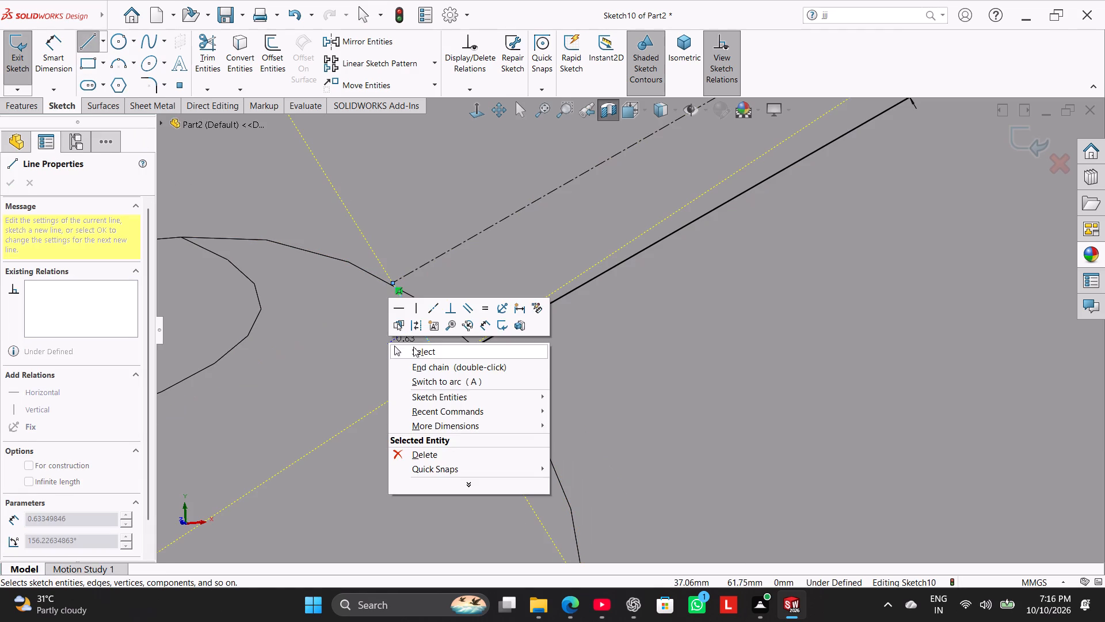
{"action": "left_click", "coordinate": [418, 354]}
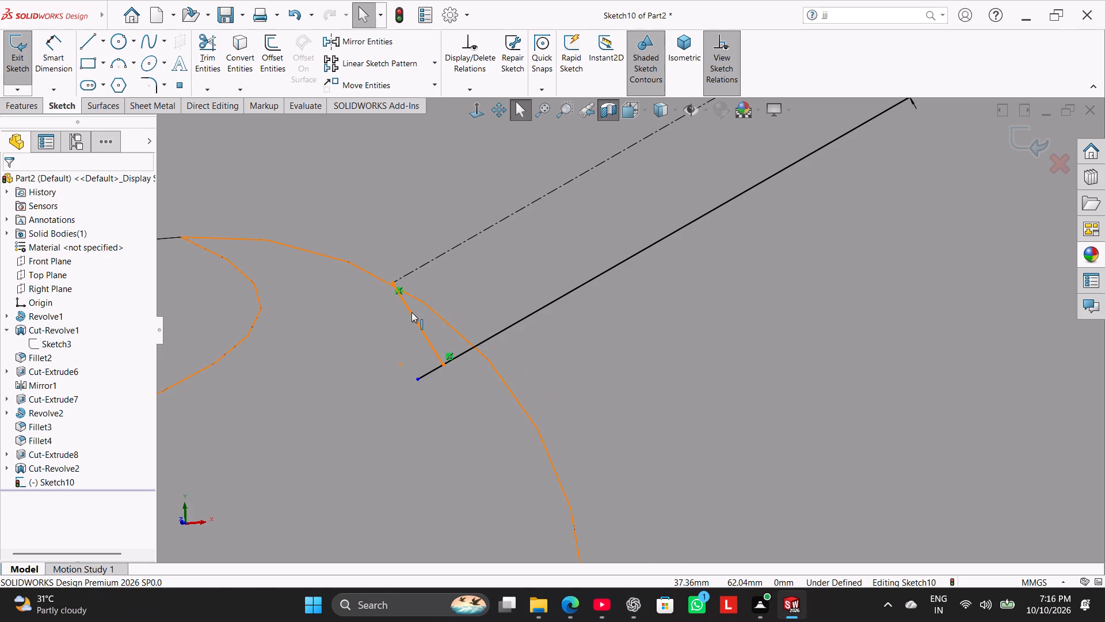
Make the new inner end line perpendicular to the centerline.
{"action": "left_click", "coordinate": [411, 312], "text": "ctrl"}
{"action": "left_click", "coordinate": [428, 262], "text": "ctrl"}
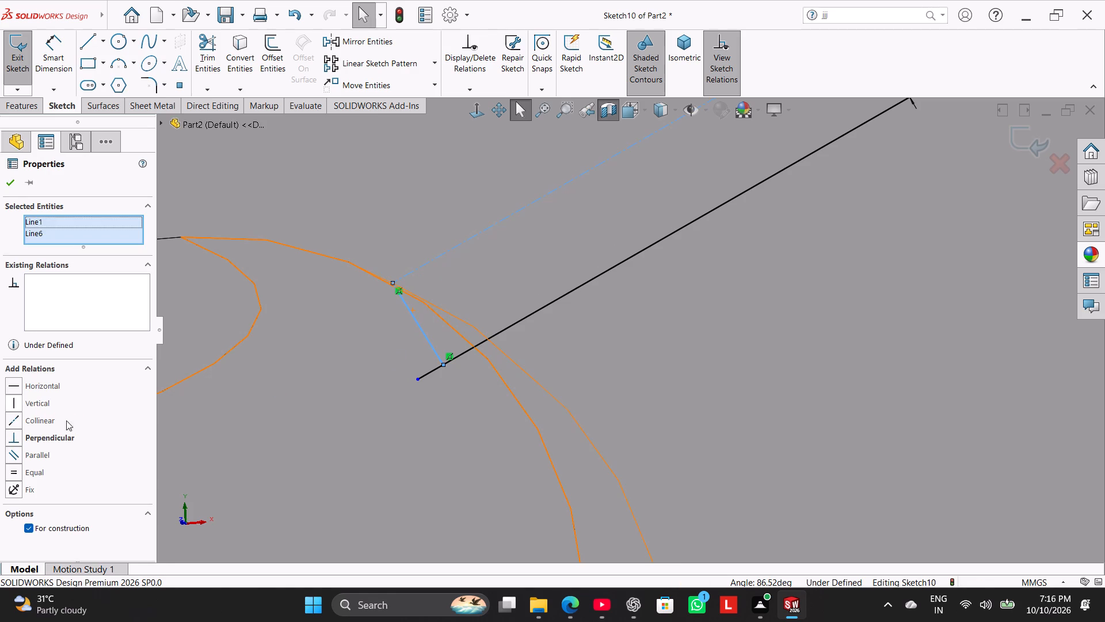
{"action": "left_click", "coordinate": [37, 438]}
{"action": "left_click", "coordinate": [300, 422]}
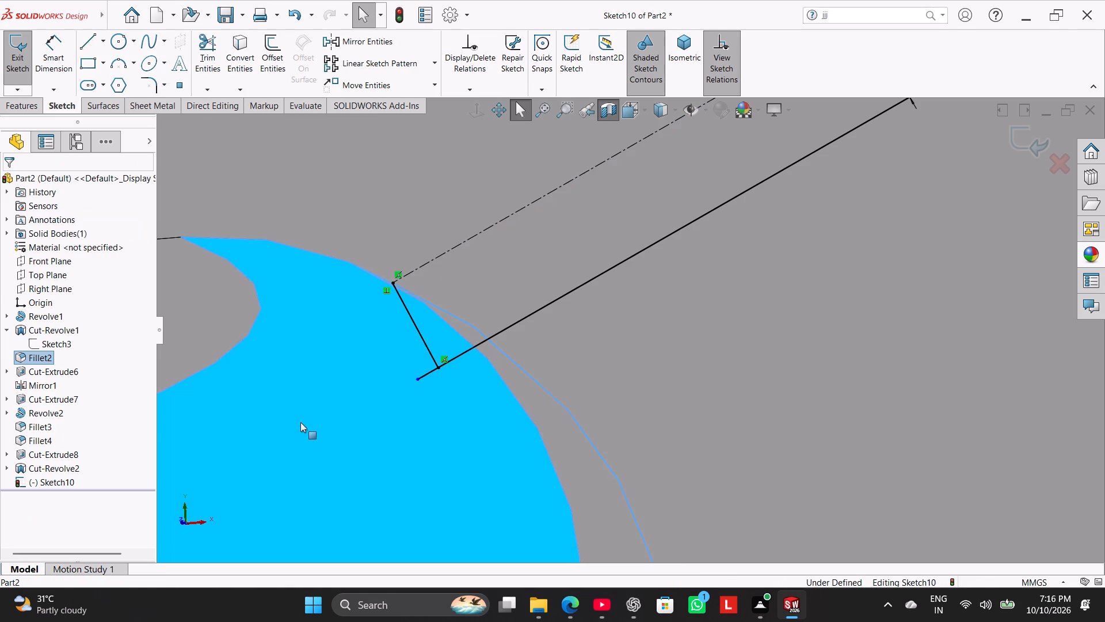
Trim off the stub of the solid passage line that extends past the inner end line.
{"action": "scroll", "coordinate": [581, 420], "scroll_direction": "up", "scroll_amount": 10}
{"action": "left_click", "coordinate": [933, 336]}
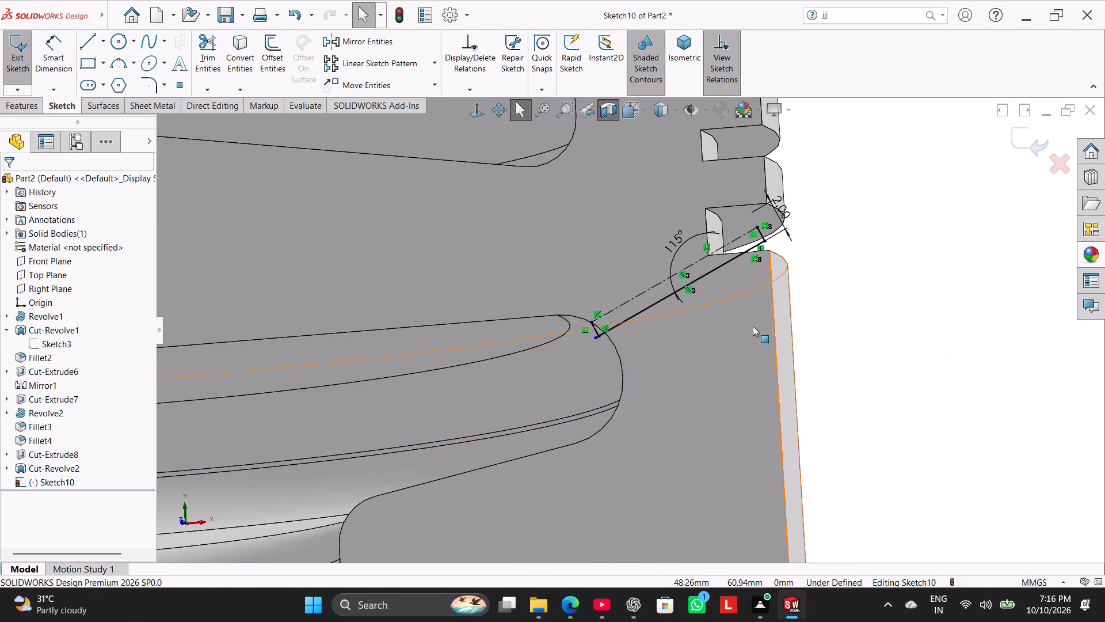
{"action": "scroll", "coordinate": [554, 269], "scroll_direction": "down", "scroll_amount": 4}
{"action": "scroll", "coordinate": [602, 353], "scroll_direction": "down", "scroll_amount": 3}
{"action": "scroll", "coordinate": [662, 422], "scroll_direction": "down", "scroll_amount": 2}
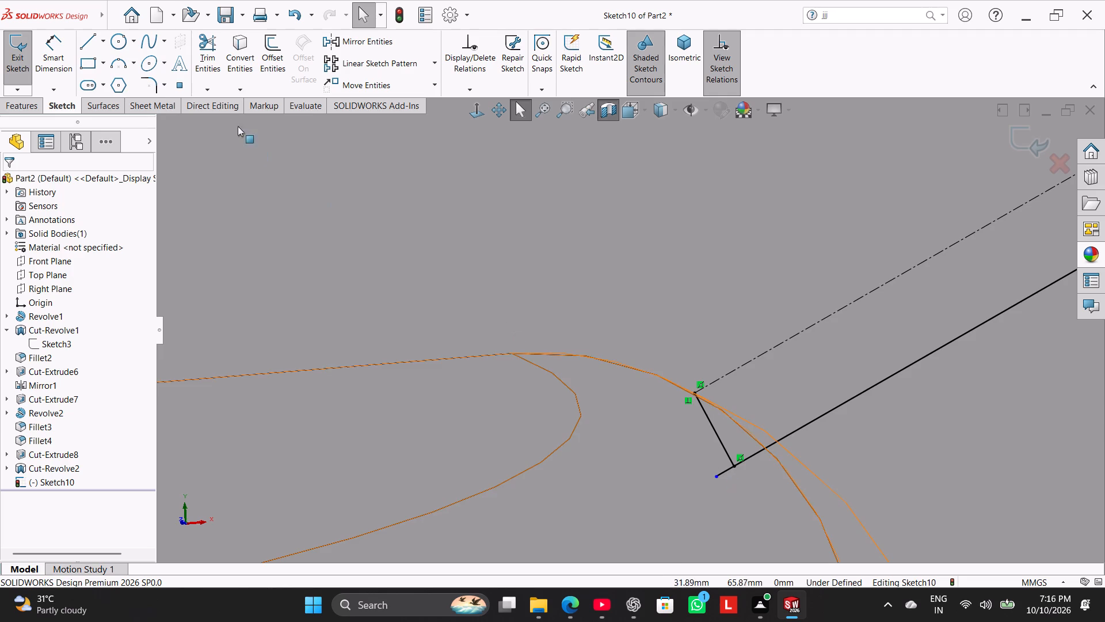
{"action": "left_click_drag", "start_coordinate": [211, 58], "coordinate": [222, 78]}
{"action": "left_click_drag", "start_coordinate": [771, 513], "coordinate": [700, 459]}
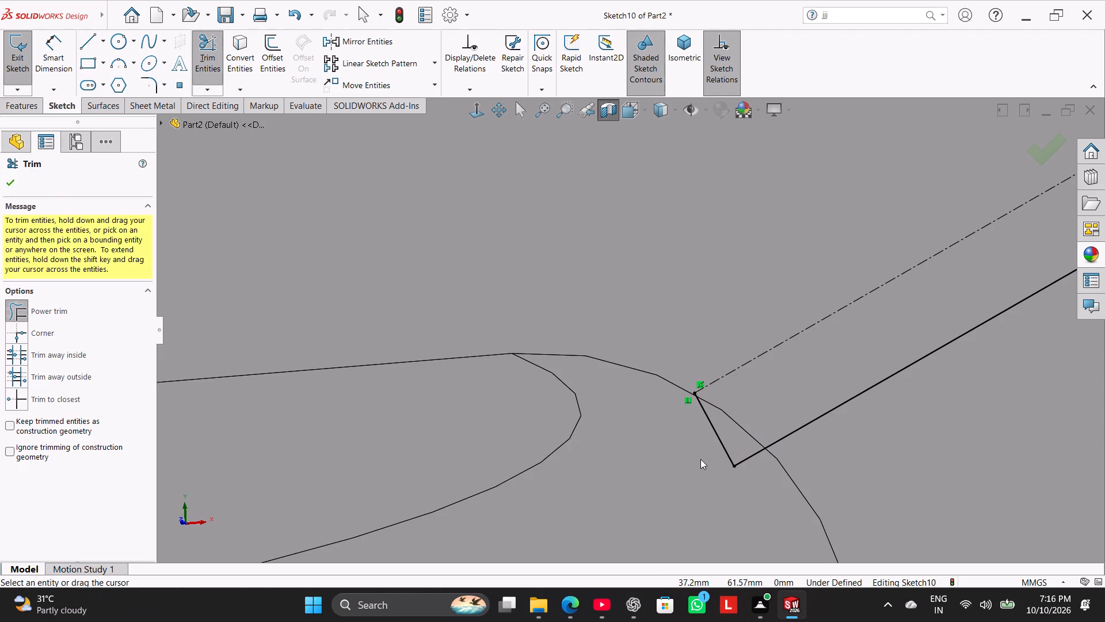
Create a 360-degree revolved cut from the passage half-profile about its centerline, letting the open sketch be closed automatically.
{"action": "scroll", "coordinate": [704, 507], "scroll_direction": "up", "scroll_amount": 9}
{"action": "right_click", "coordinate": [936, 327]}
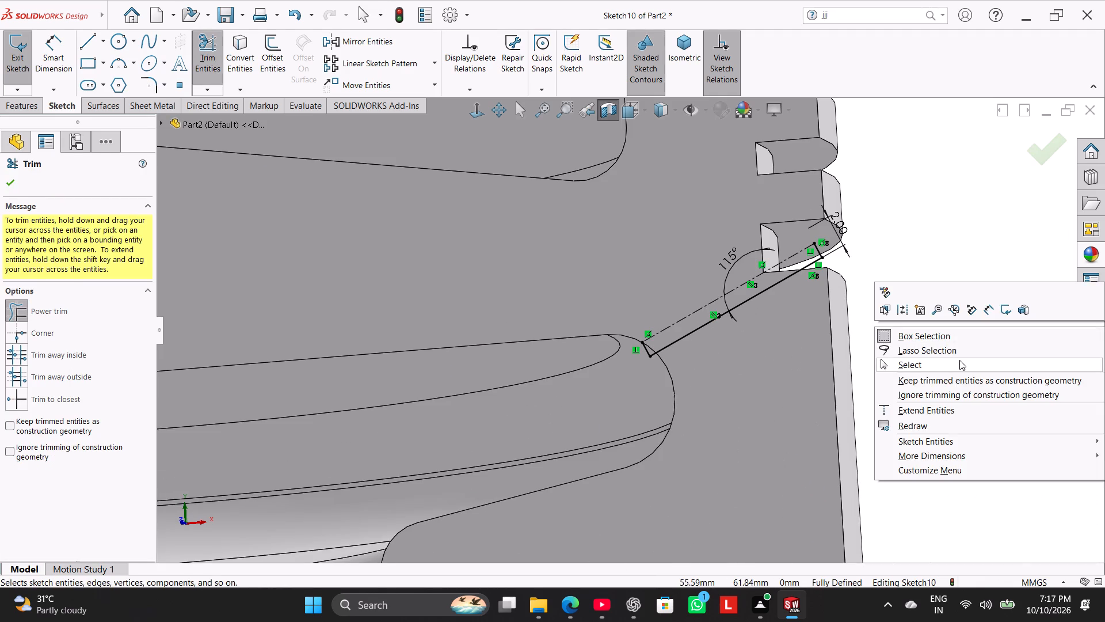
{"action": "left_click", "coordinate": [959, 360]}
{"action": "left_click", "coordinate": [18, 108]}
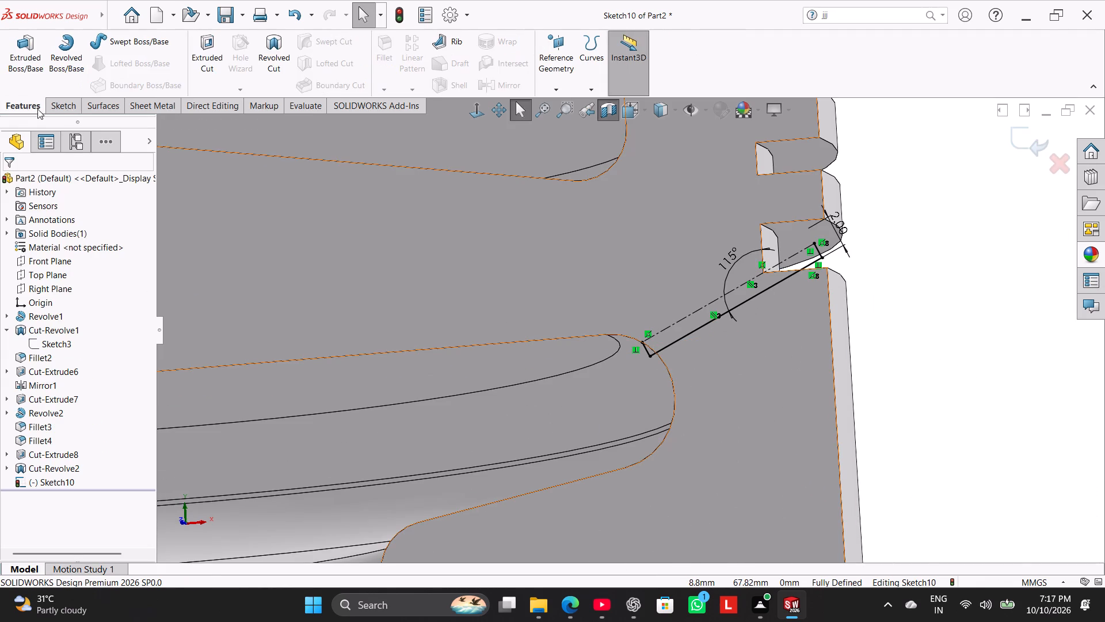
{"action": "left_click", "coordinate": [266, 58]}
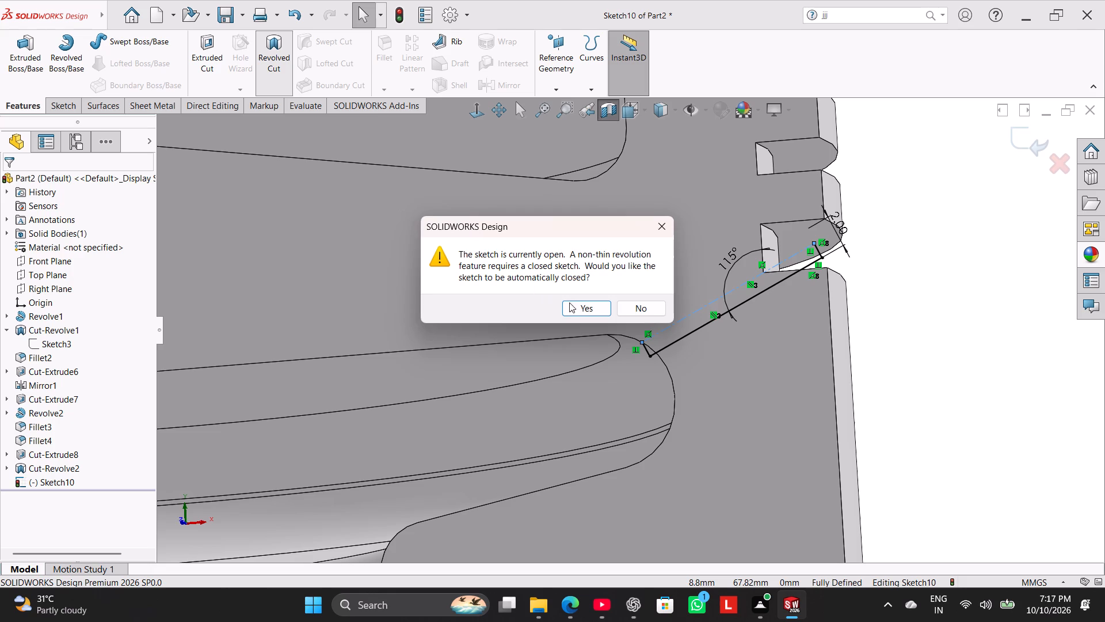
{"action": "left_click", "coordinate": [583, 307]}
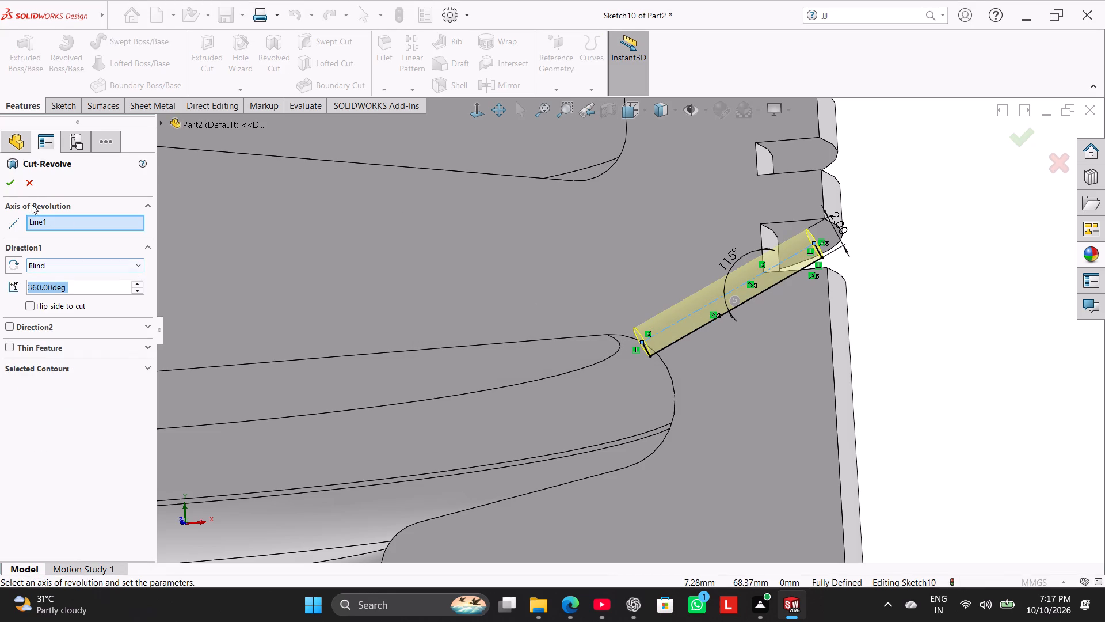
{"action": "left_click", "coordinate": [14, 180]}
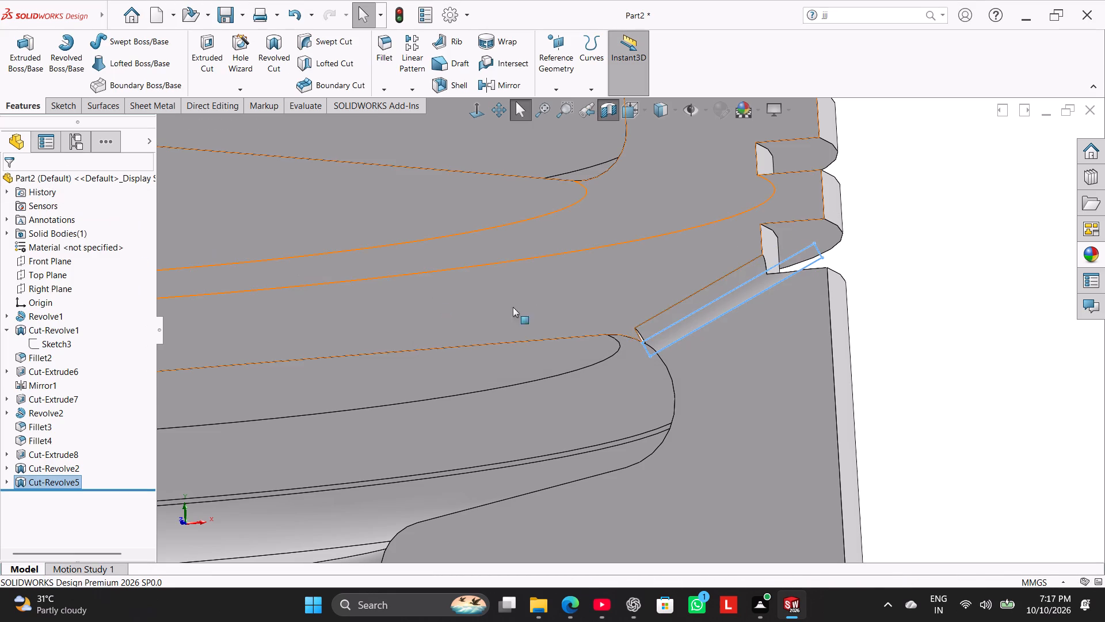
Inspect where the new angled passage meets the internal recess and reopen that cut's sketch for editing.
{"action": "left_click", "coordinate": [975, 317]}
{"action": "scroll", "coordinate": [766, 308], "scroll_direction": "down", "scroll_amount": 3}
{"action": "scroll", "coordinate": [543, 342], "scroll_direction": "down", "scroll_amount": 2}
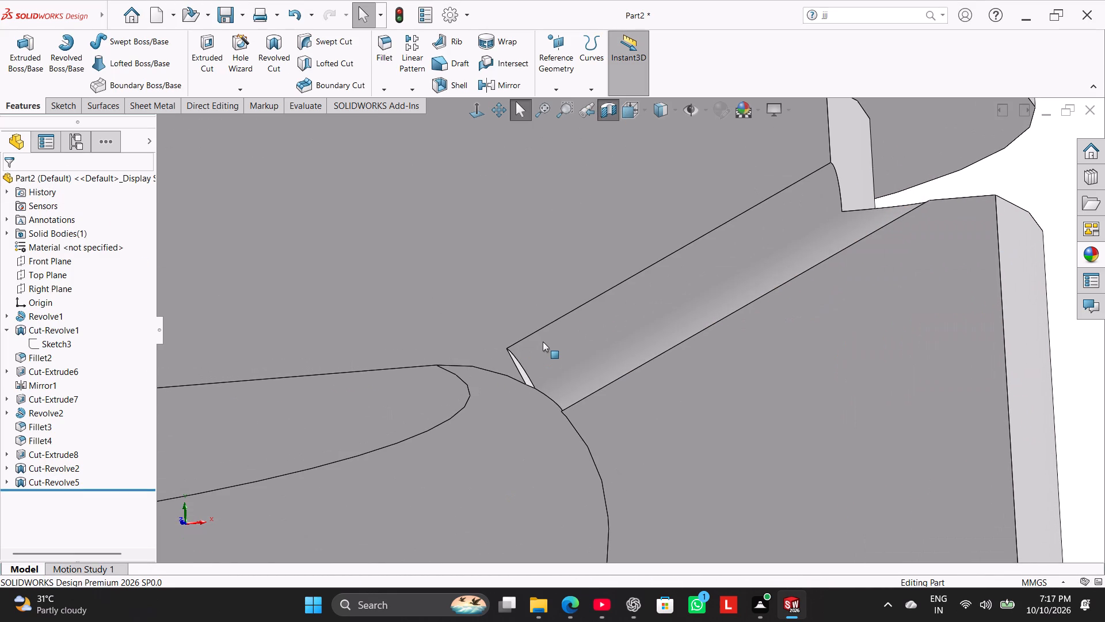
{"action": "scroll", "coordinate": [543, 342], "scroll_direction": "up", "scroll_amount": 4}
{"action": "middle_click_drag", "start_coordinate": [919, 271], "coordinate": [902, 332]}
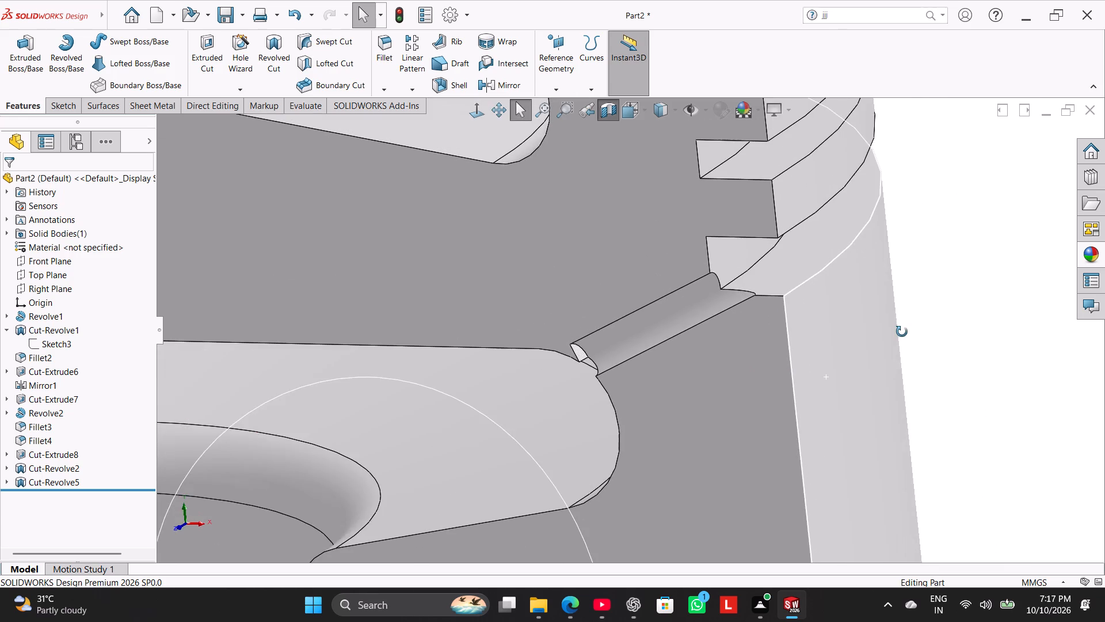
{"action": "middle_click_drag", "start_coordinate": [902, 332], "coordinate": [959, 282]}
{"action": "scroll", "coordinate": [673, 291], "scroll_direction": "down", "scroll_amount": 3}
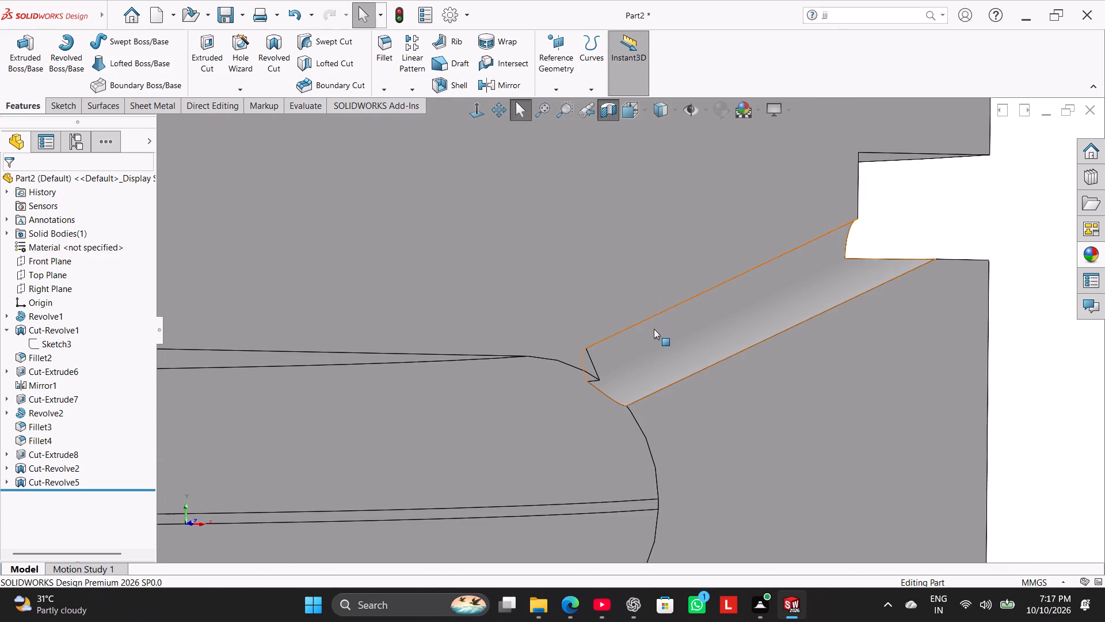
{"action": "left_click", "coordinate": [43, 471]}
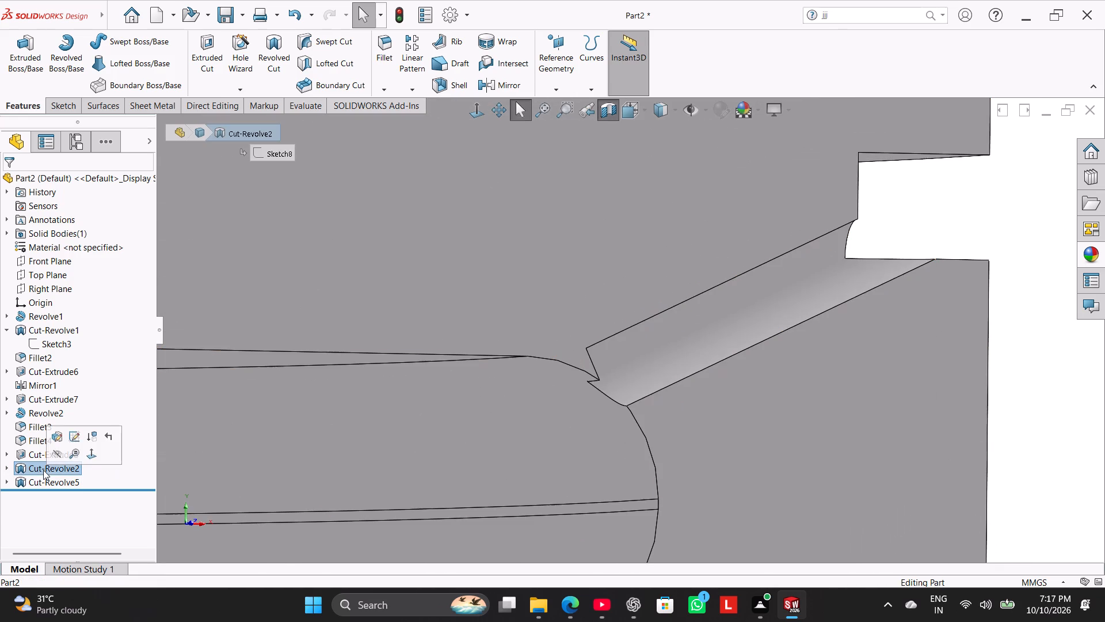
{"action": "left_click", "coordinate": [49, 482]}
{"action": "right_click", "coordinate": [49, 481]}
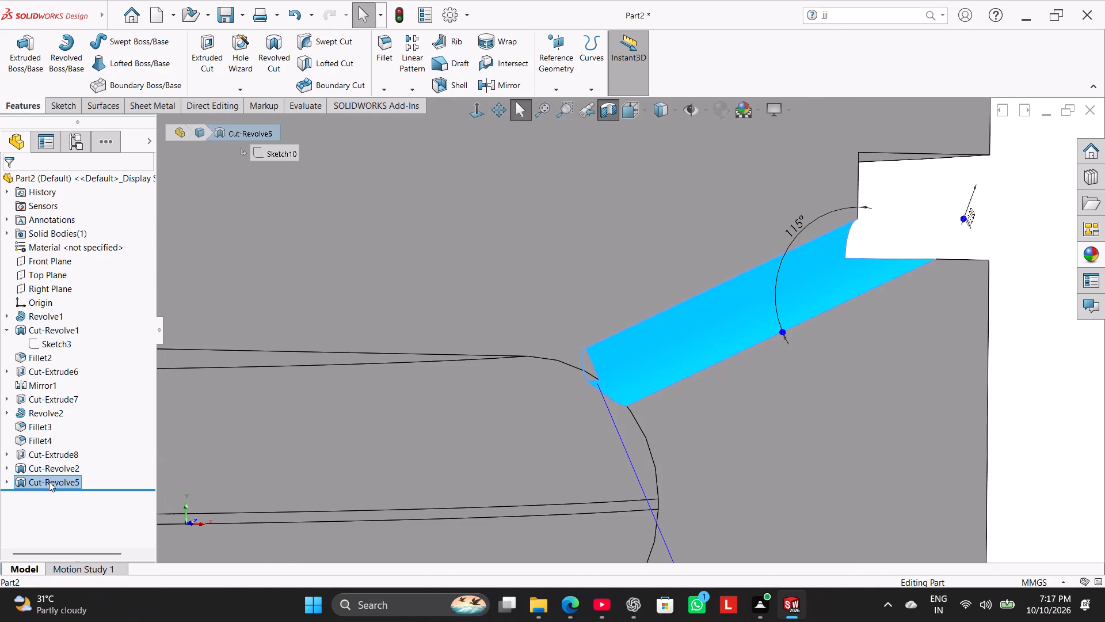
{"action": "left_click", "coordinate": [79, 351]}
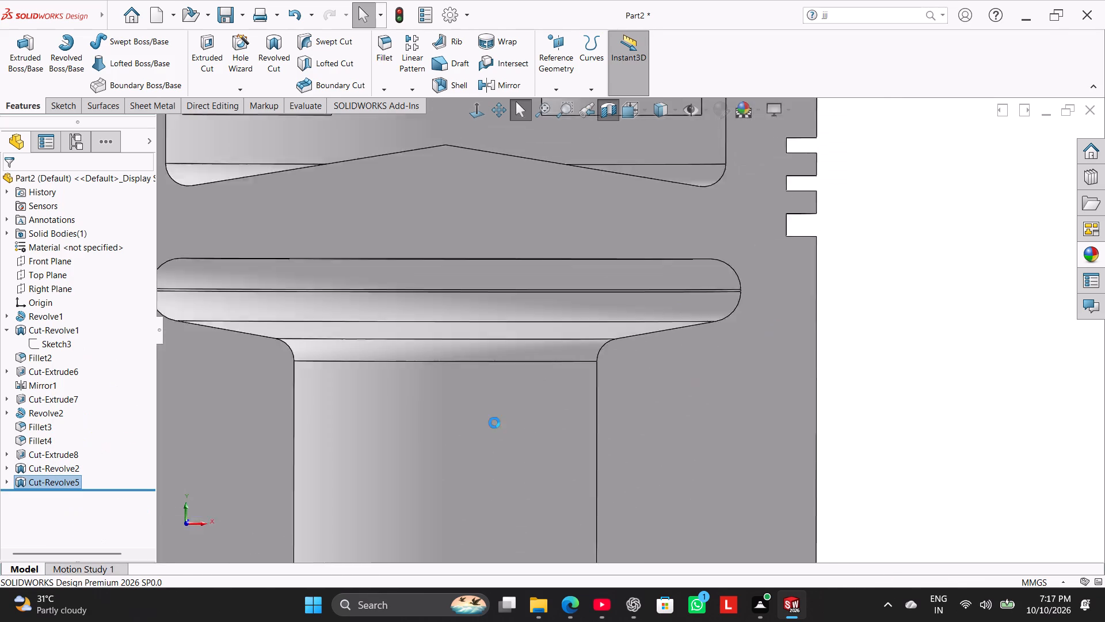
Delete the coincident relation tying the centerline's inner endpoint to the recess arc.
{"action": "scroll", "coordinate": [783, 220], "scroll_direction": "down", "scroll_amount": 12}
{"action": "scroll", "coordinate": [665, 275], "scroll_direction": "down", "scroll_amount": 2}
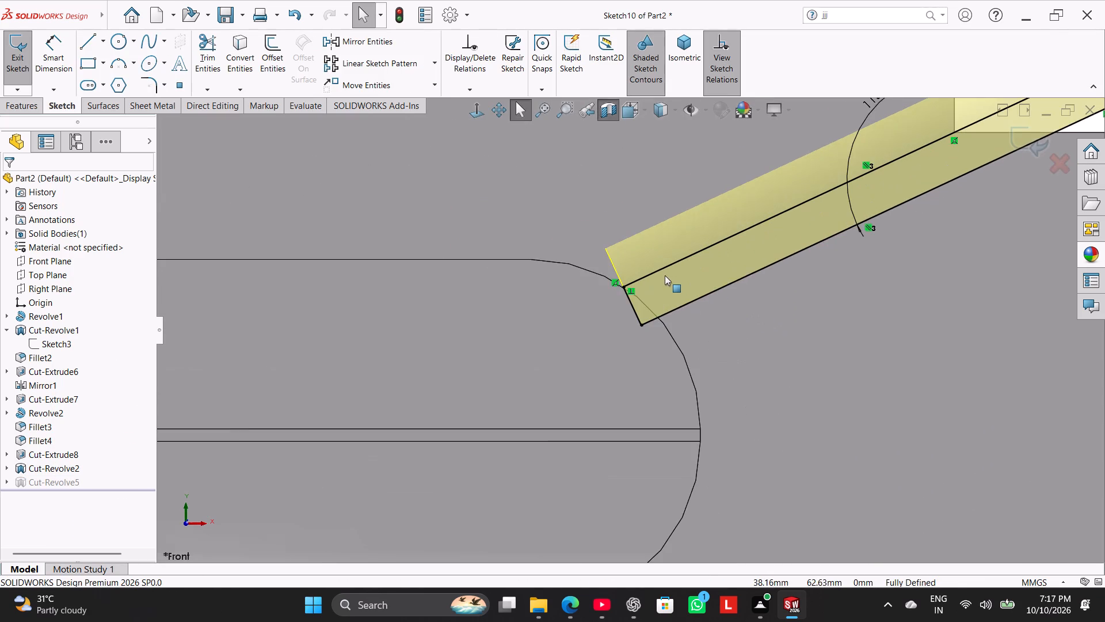
{"action": "scroll", "coordinate": [665, 275], "scroll_direction": "down", "scroll_amount": 1}
{"action": "right_click", "coordinate": [578, 301]}
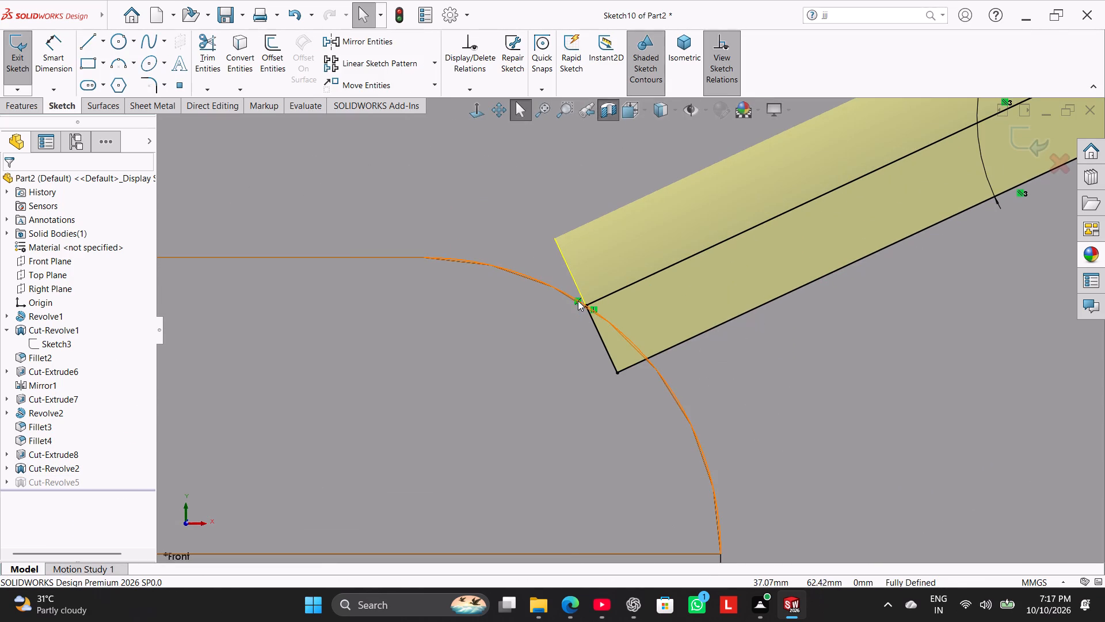
{"action": "left_click", "coordinate": [616, 466]}
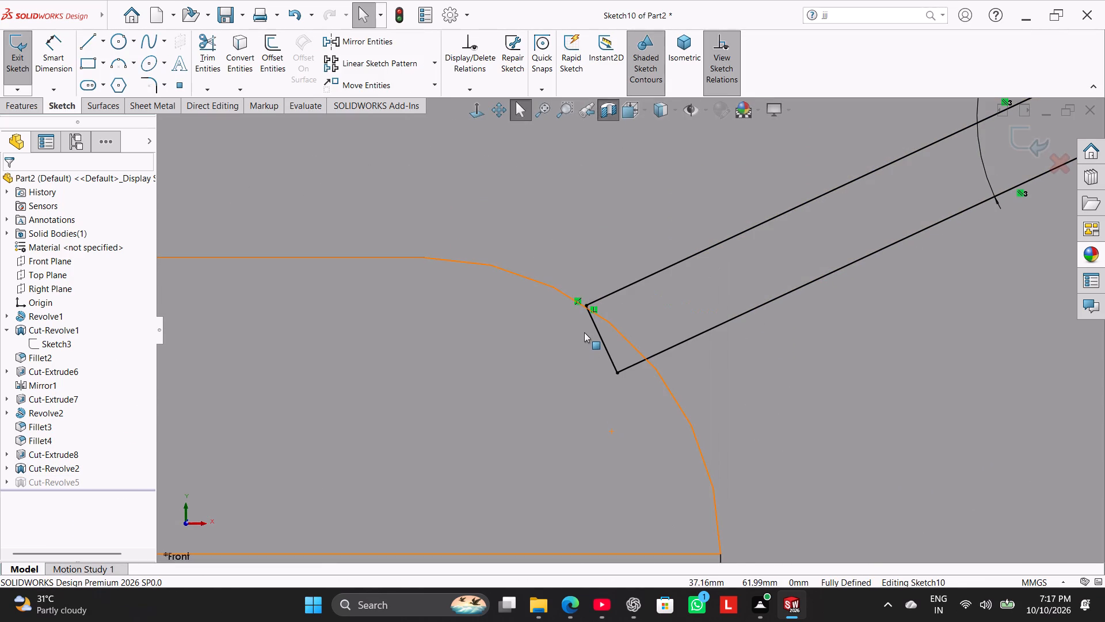
{"action": "right_click", "coordinate": [576, 299]}
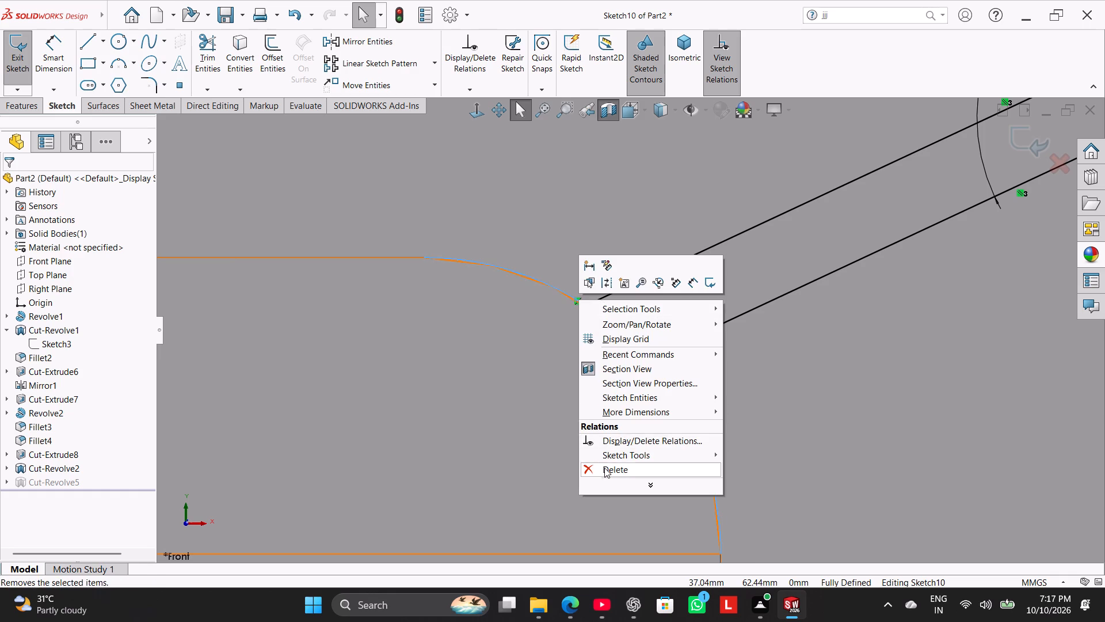
{"action": "left_click", "coordinate": [604, 468]}
{"action": "scroll", "coordinate": [570, 308], "scroll_direction": "down", "scroll_amount": 5}
{"action": "left_click", "coordinate": [647, 247]}
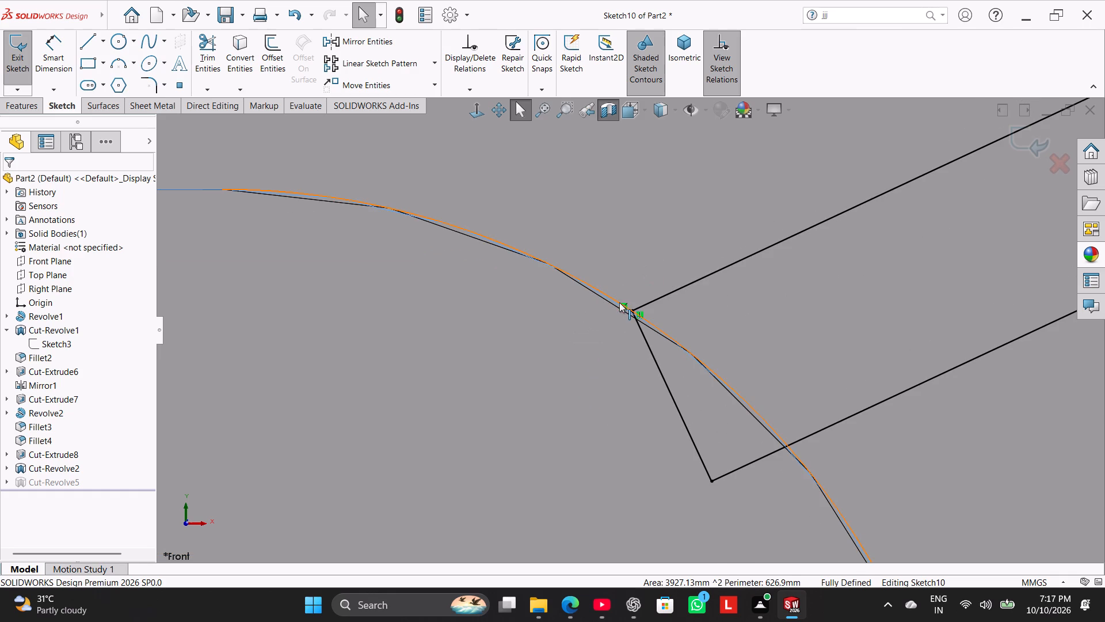
{"action": "scroll", "coordinate": [622, 283], "scroll_direction": "down", "scroll_amount": 4}
{"action": "right_click", "coordinate": [620, 266]}
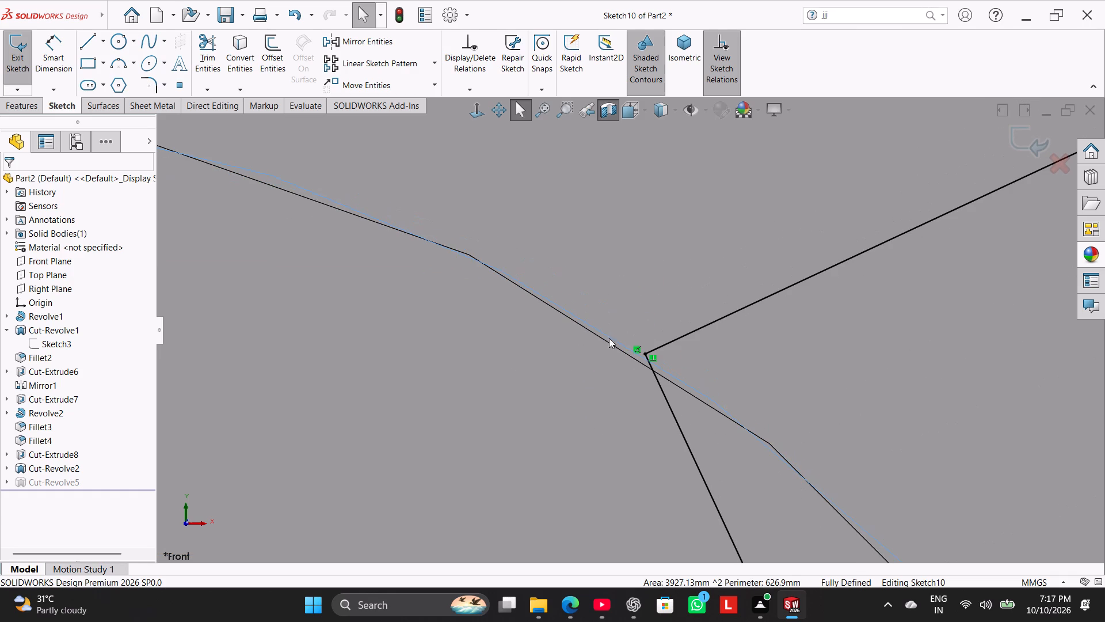
{"action": "left_click", "coordinate": [546, 240]}
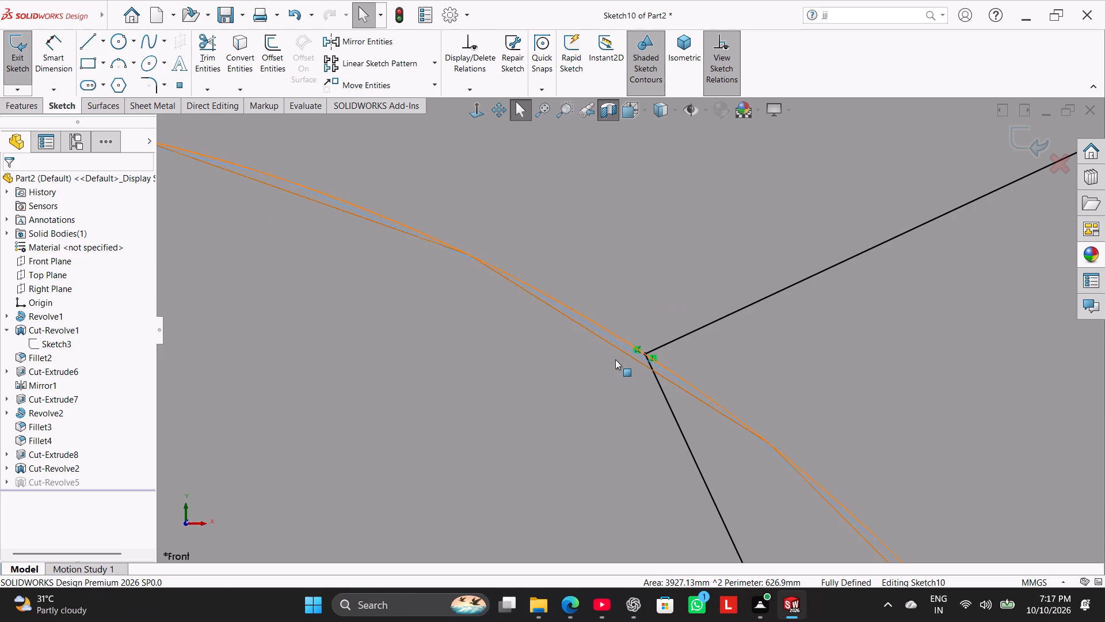
{"action": "right_click", "coordinate": [637, 351]}
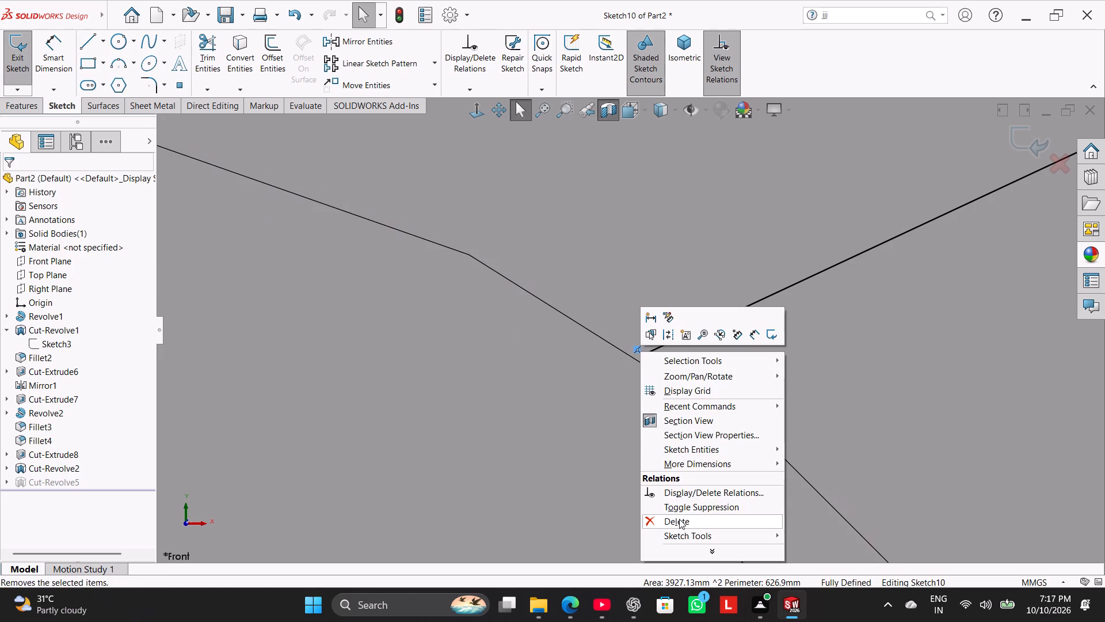
{"action": "left_click", "coordinate": [680, 519]}
Move the inner end line along the passage into the recess, placing its centerline endpoint at about X 36.1, Y 61.8 mm.
{"action": "left_click_drag", "start_coordinate": [666, 400], "coordinate": [666, 401]}
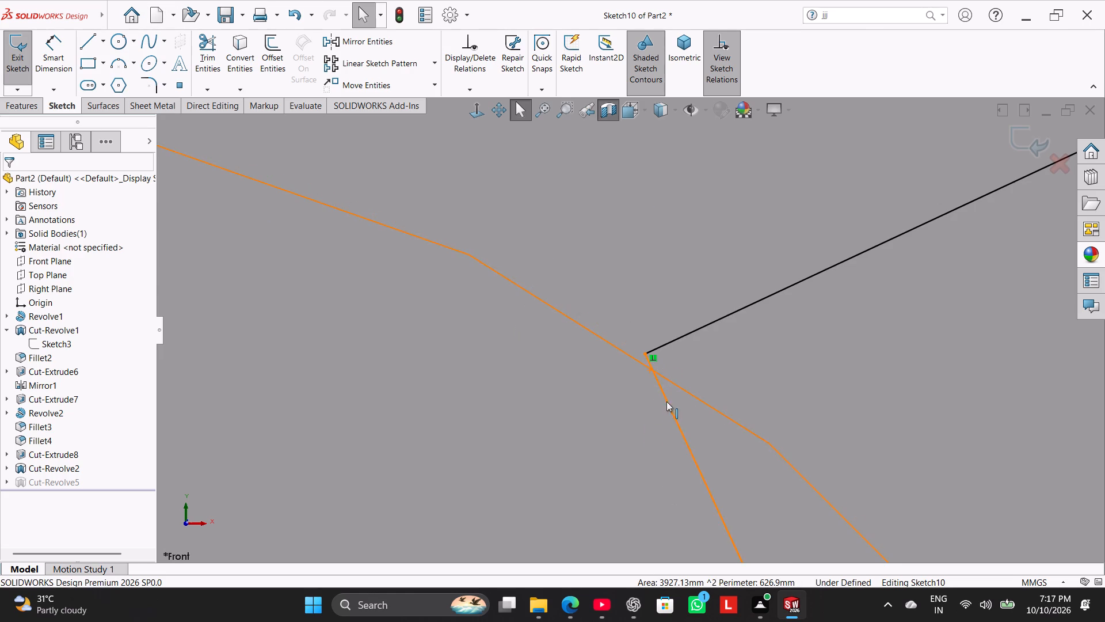
{"action": "left_click_drag", "start_coordinate": [666, 401], "coordinate": [577, 446]}
{"action": "scroll", "coordinate": [623, 433], "scroll_direction": "up", "scroll_amount": 5}
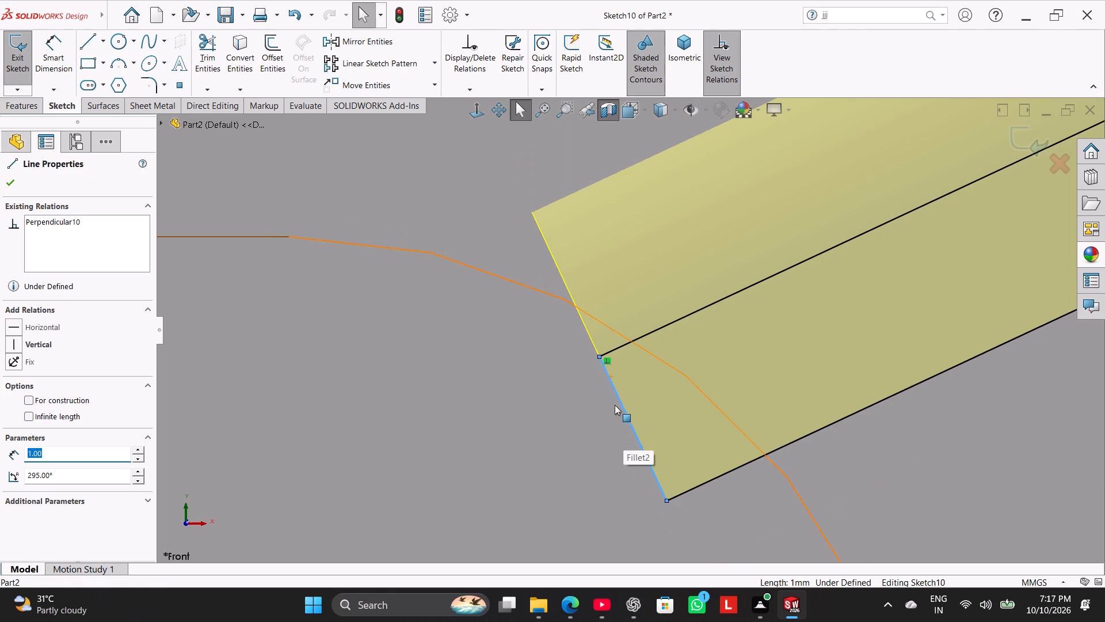
{"action": "left_click_drag", "start_coordinate": [611, 385], "coordinate": [477, 443]}
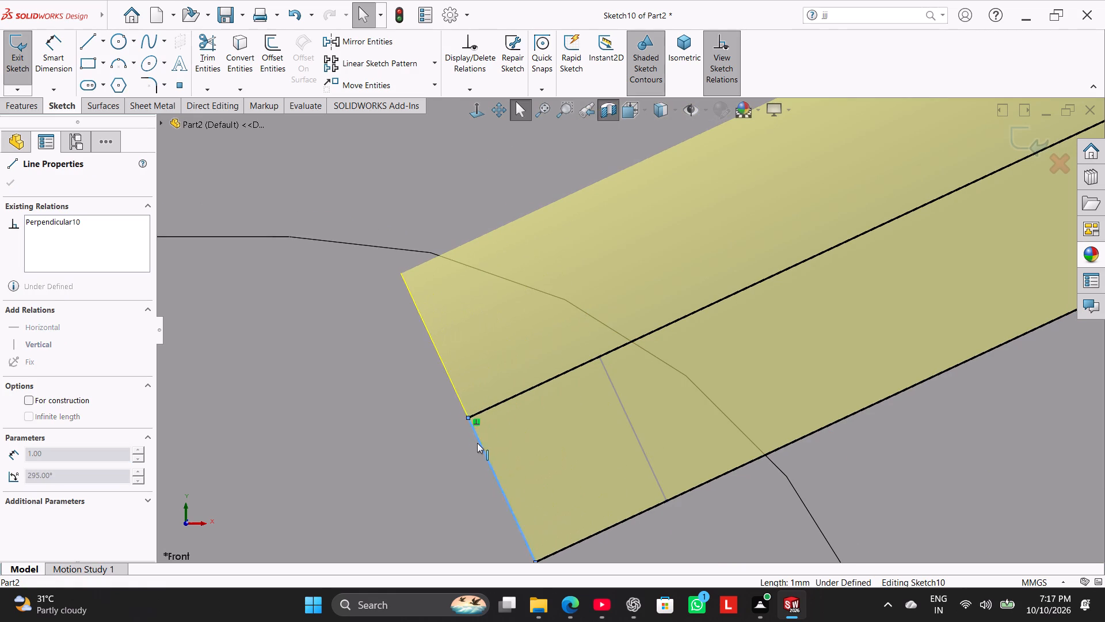
{"action": "left_click_drag", "start_coordinate": [477, 443], "coordinate": [470, 445]}
{"action": "scroll", "coordinate": [470, 445], "scroll_direction": "up", "scroll_amount": 9}
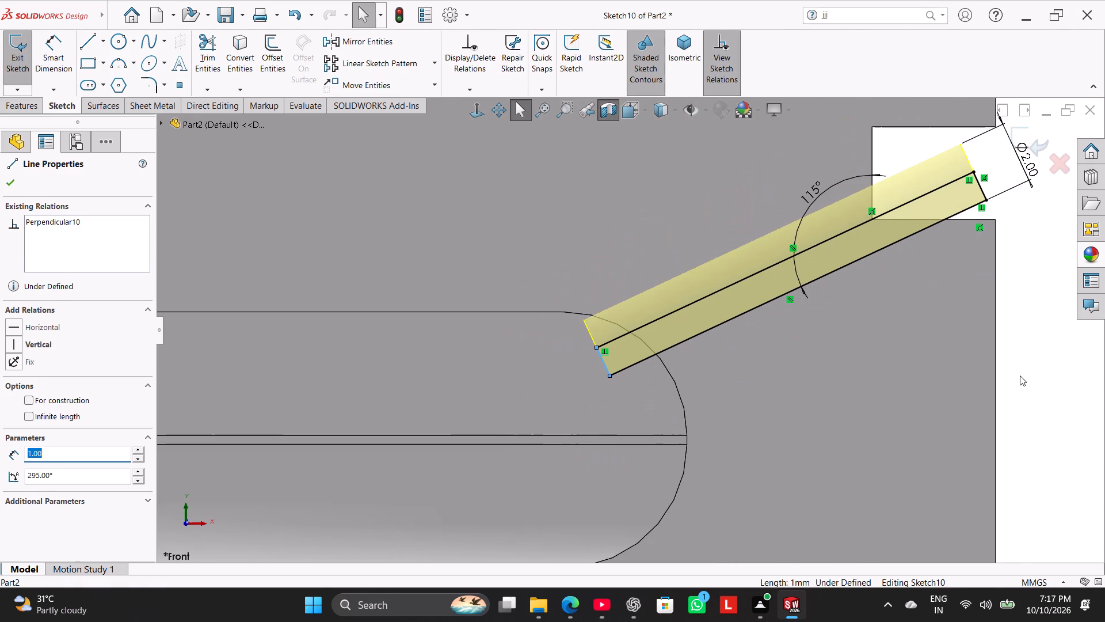
{"action": "left_click", "coordinate": [1020, 374]}
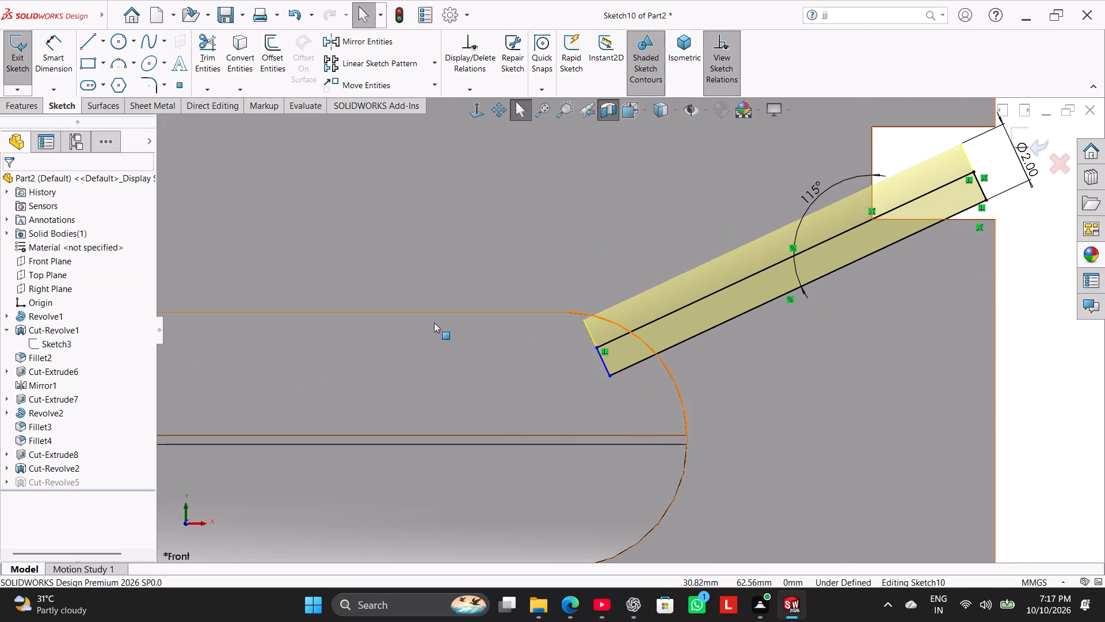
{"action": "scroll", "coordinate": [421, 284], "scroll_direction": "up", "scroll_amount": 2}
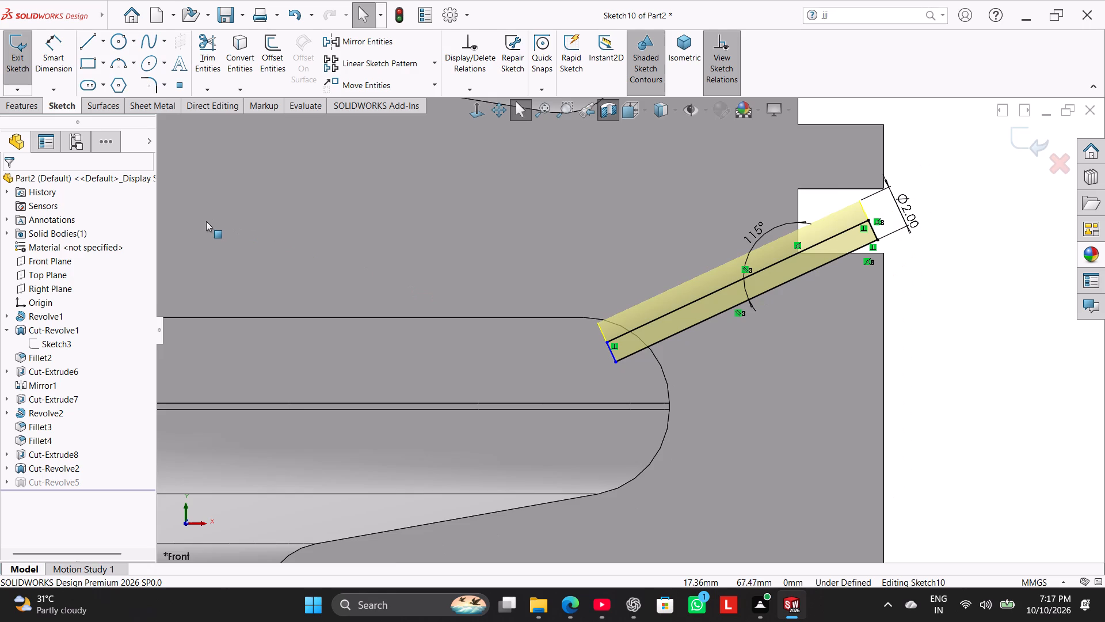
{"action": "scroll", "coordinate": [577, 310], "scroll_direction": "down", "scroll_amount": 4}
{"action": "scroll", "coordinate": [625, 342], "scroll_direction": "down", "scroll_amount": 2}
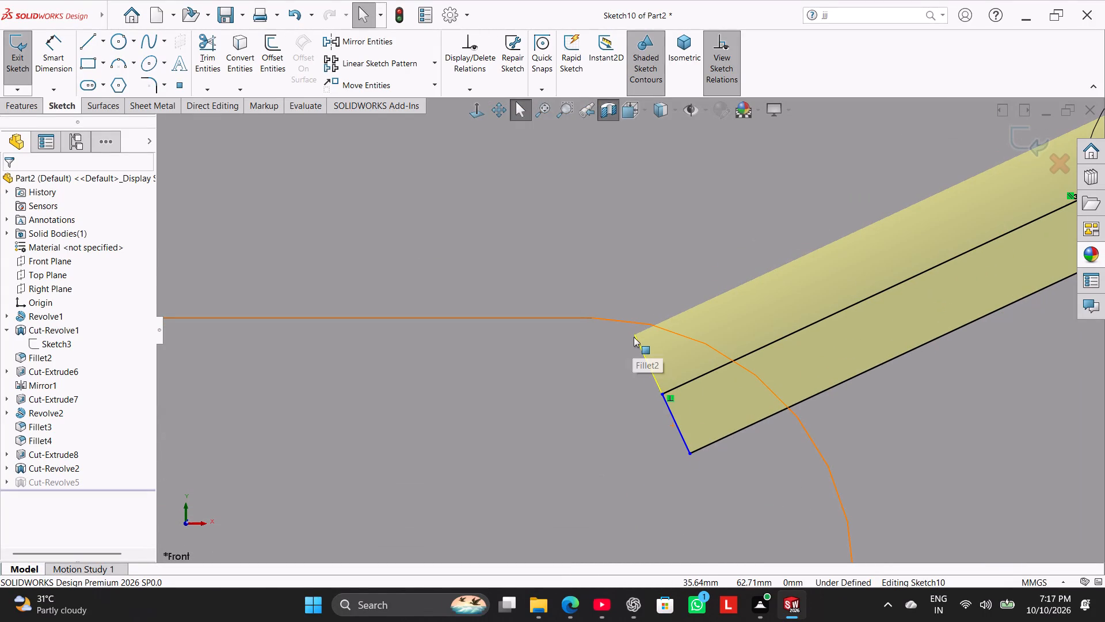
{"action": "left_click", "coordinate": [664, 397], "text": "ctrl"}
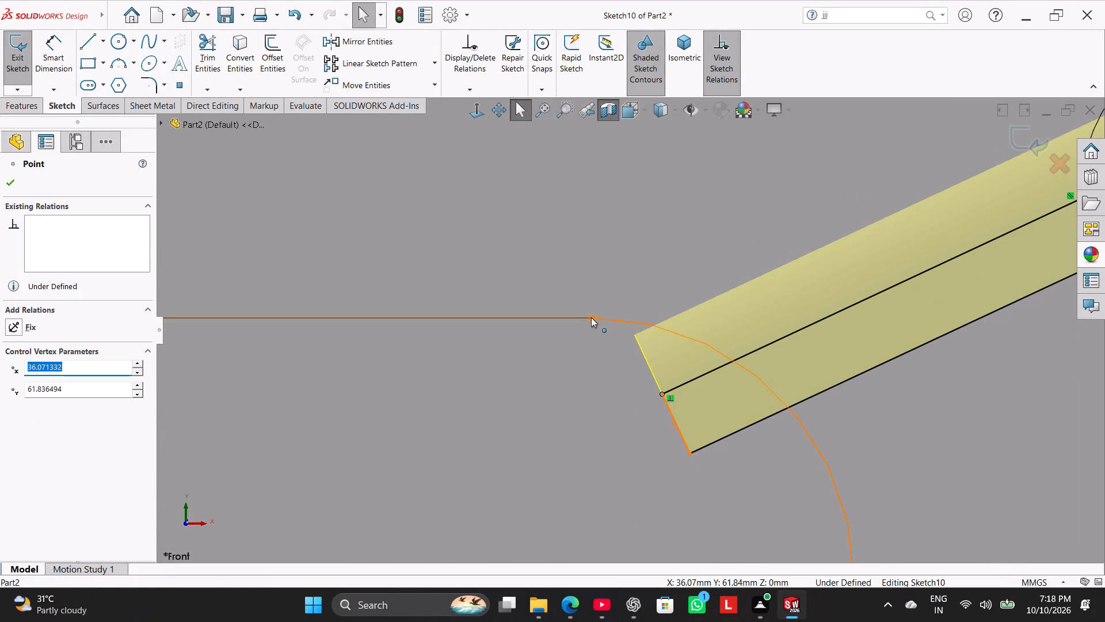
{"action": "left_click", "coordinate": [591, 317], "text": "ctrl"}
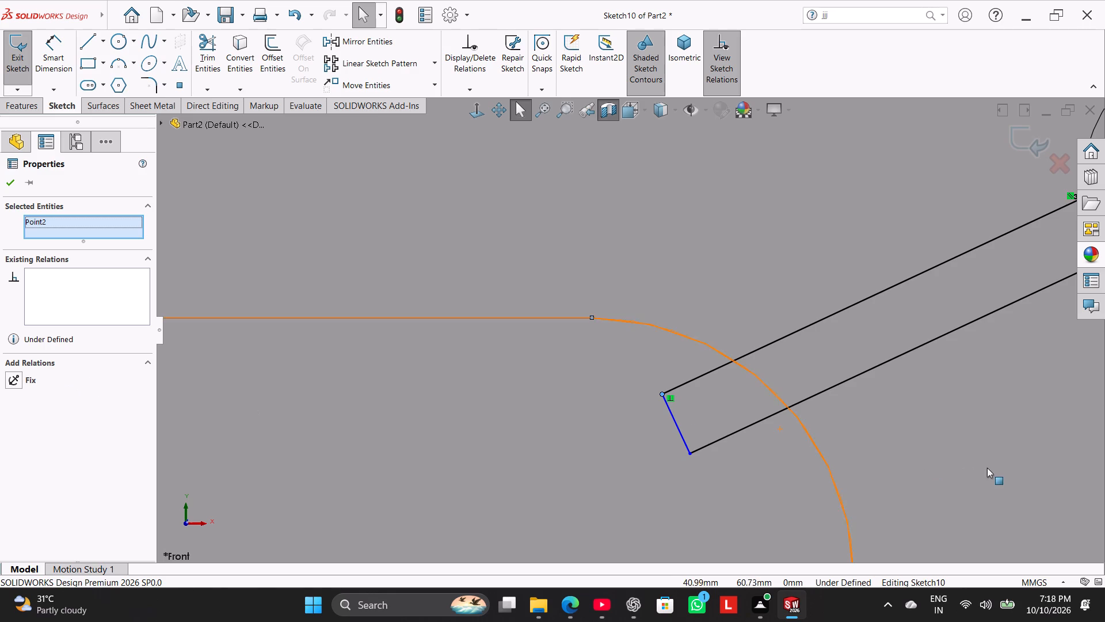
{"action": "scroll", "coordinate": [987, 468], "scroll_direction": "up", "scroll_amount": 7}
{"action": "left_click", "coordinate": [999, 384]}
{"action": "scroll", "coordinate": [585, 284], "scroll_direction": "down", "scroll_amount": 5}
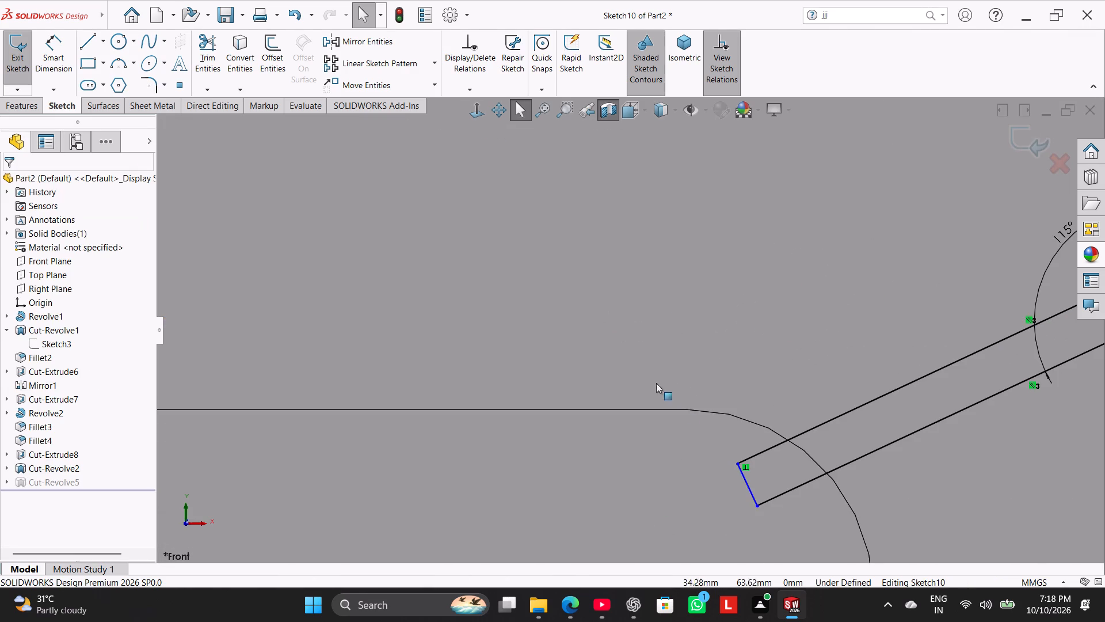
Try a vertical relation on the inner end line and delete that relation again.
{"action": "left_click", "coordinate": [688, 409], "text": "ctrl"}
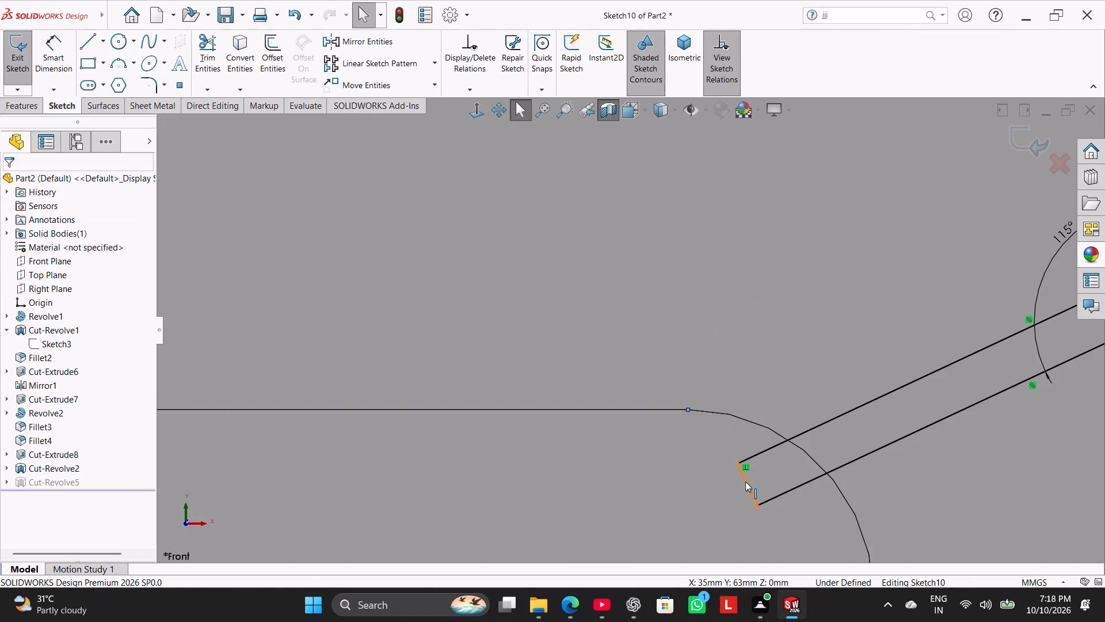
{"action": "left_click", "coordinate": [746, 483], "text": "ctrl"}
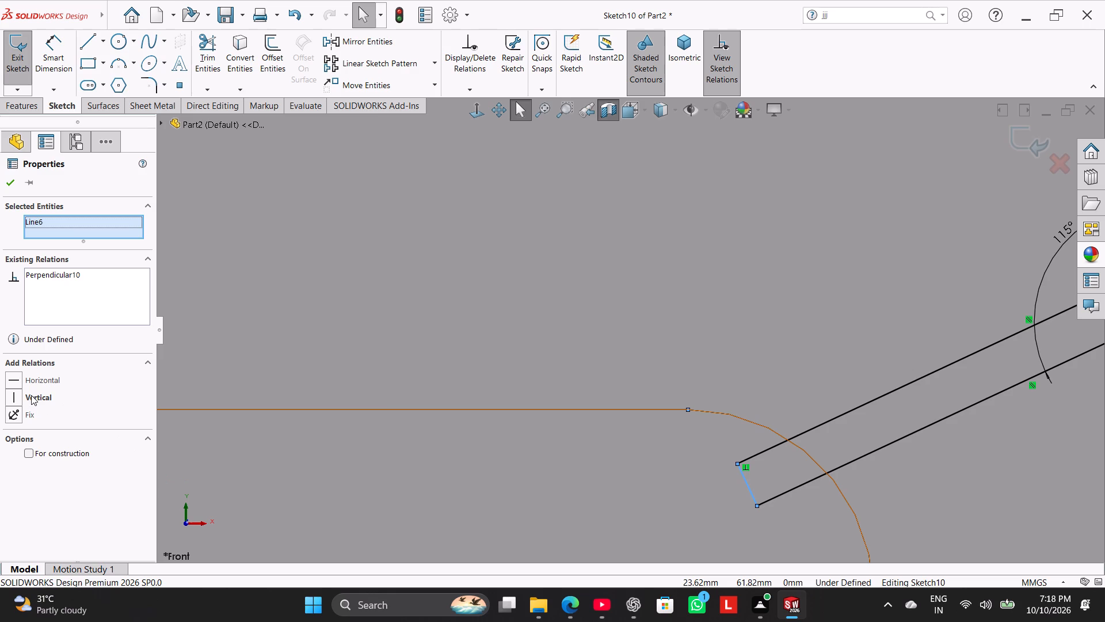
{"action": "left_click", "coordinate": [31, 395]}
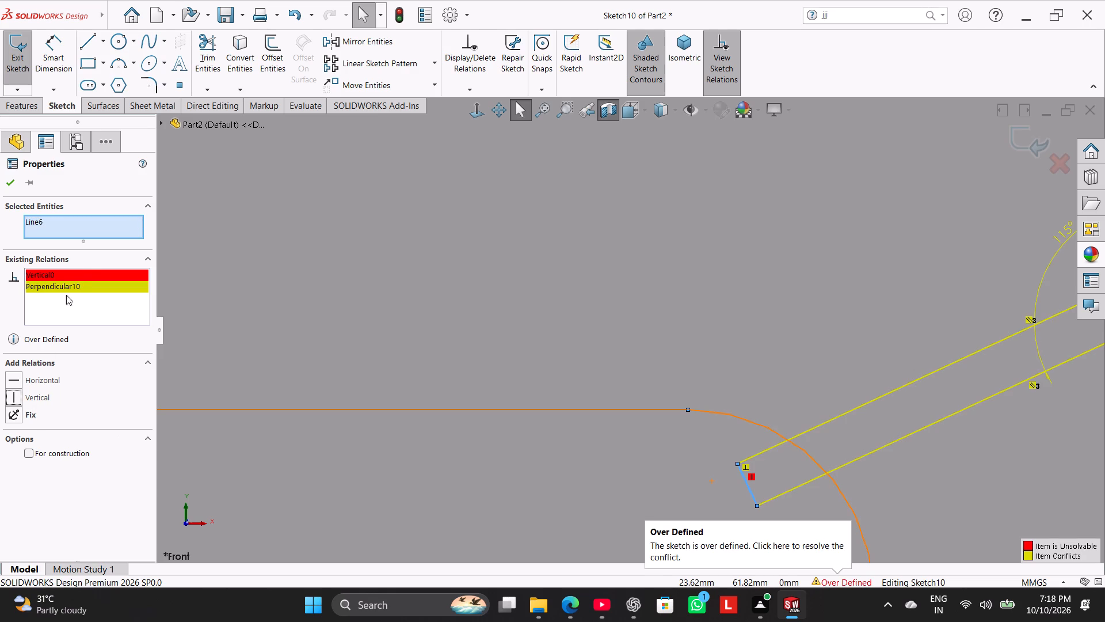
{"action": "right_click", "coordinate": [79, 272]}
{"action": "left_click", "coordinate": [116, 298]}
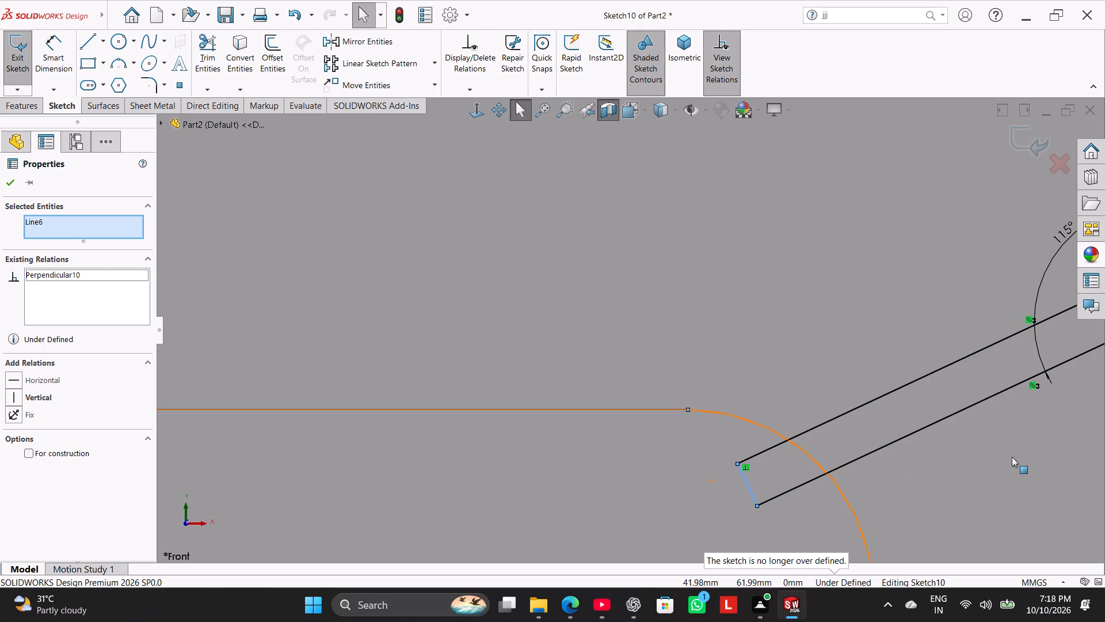
Move the inner end line slightly deeper into the recess along the passage direction.
{"action": "left_click_drag", "start_coordinate": [748, 484], "coordinate": [729, 485]}
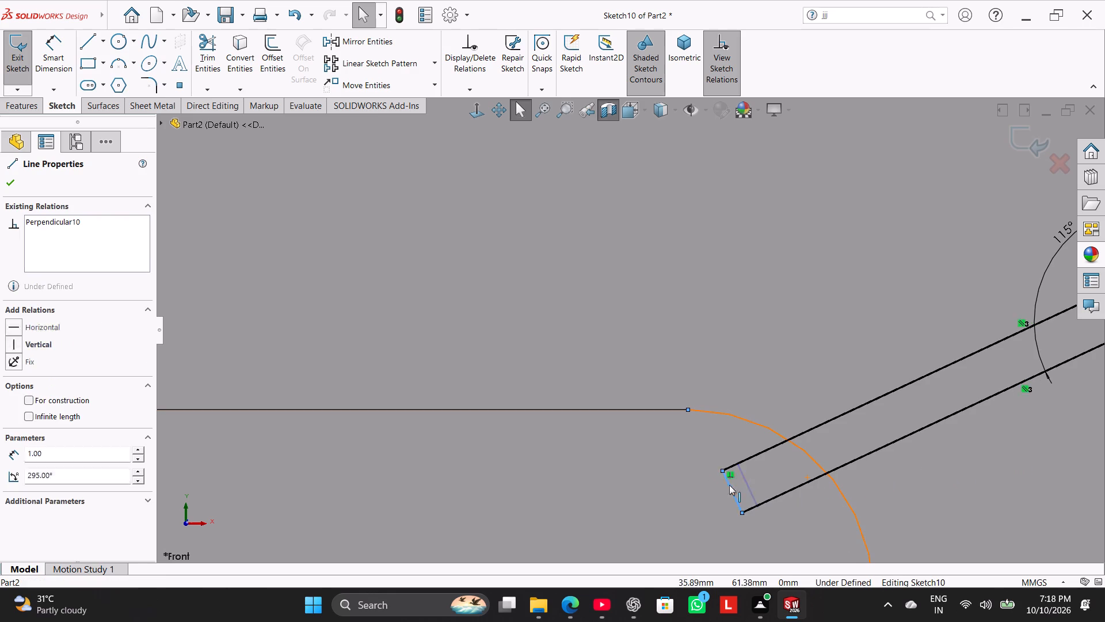
{"action": "left_click_drag", "start_coordinate": [729, 485], "coordinate": [719, 481]}
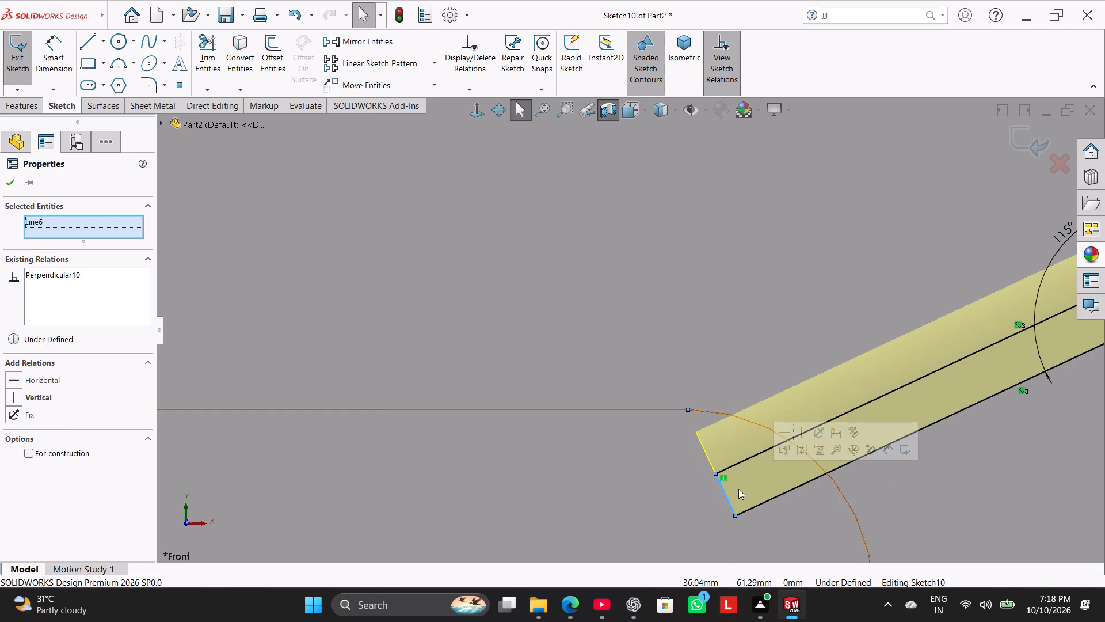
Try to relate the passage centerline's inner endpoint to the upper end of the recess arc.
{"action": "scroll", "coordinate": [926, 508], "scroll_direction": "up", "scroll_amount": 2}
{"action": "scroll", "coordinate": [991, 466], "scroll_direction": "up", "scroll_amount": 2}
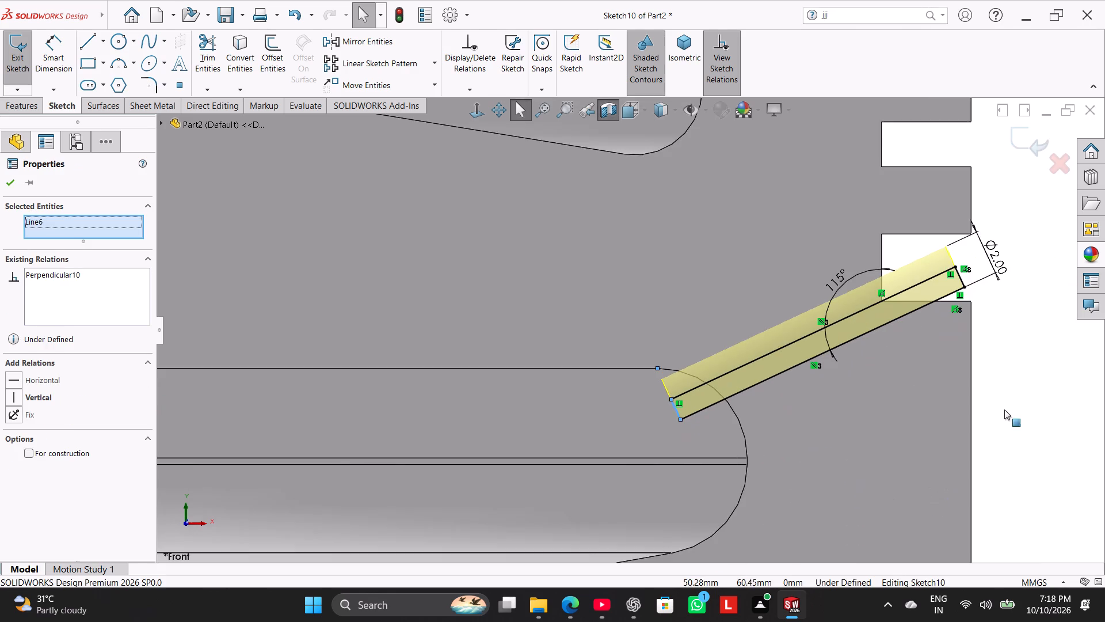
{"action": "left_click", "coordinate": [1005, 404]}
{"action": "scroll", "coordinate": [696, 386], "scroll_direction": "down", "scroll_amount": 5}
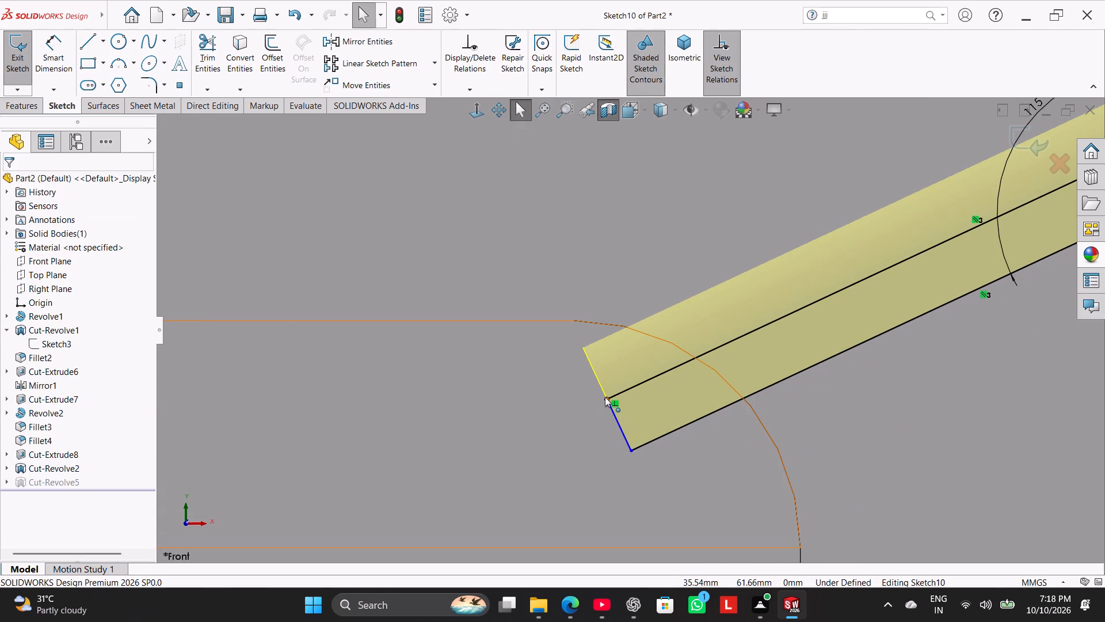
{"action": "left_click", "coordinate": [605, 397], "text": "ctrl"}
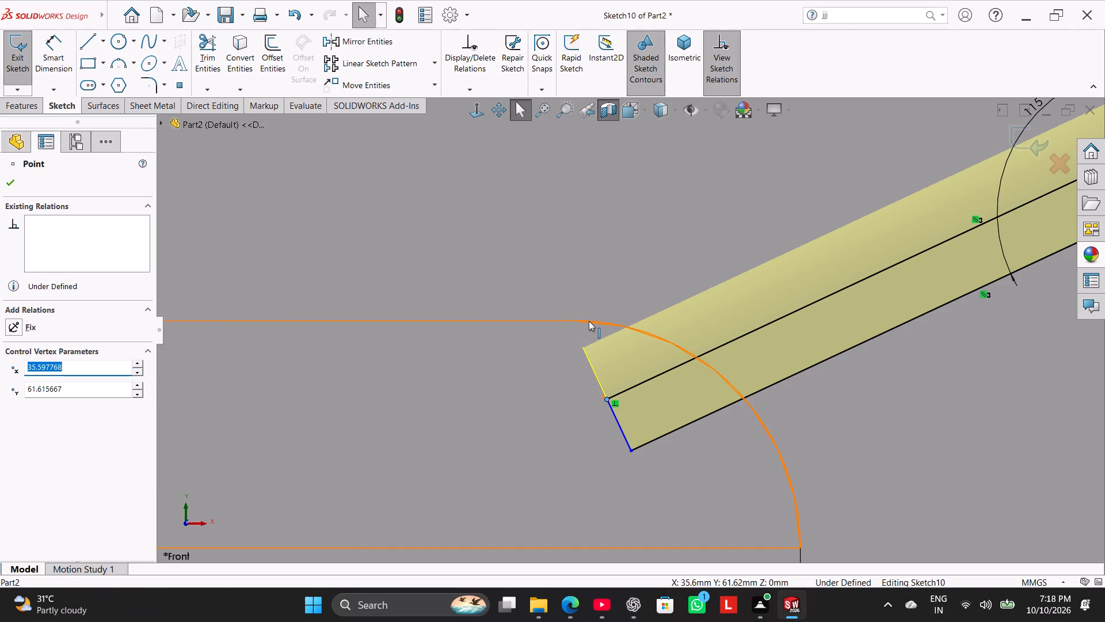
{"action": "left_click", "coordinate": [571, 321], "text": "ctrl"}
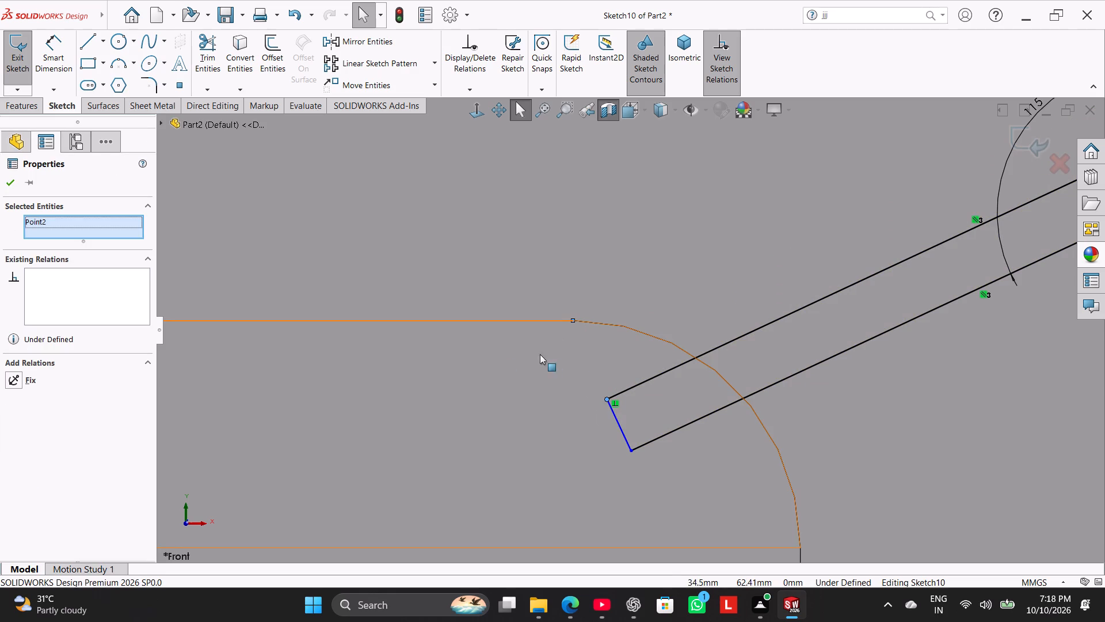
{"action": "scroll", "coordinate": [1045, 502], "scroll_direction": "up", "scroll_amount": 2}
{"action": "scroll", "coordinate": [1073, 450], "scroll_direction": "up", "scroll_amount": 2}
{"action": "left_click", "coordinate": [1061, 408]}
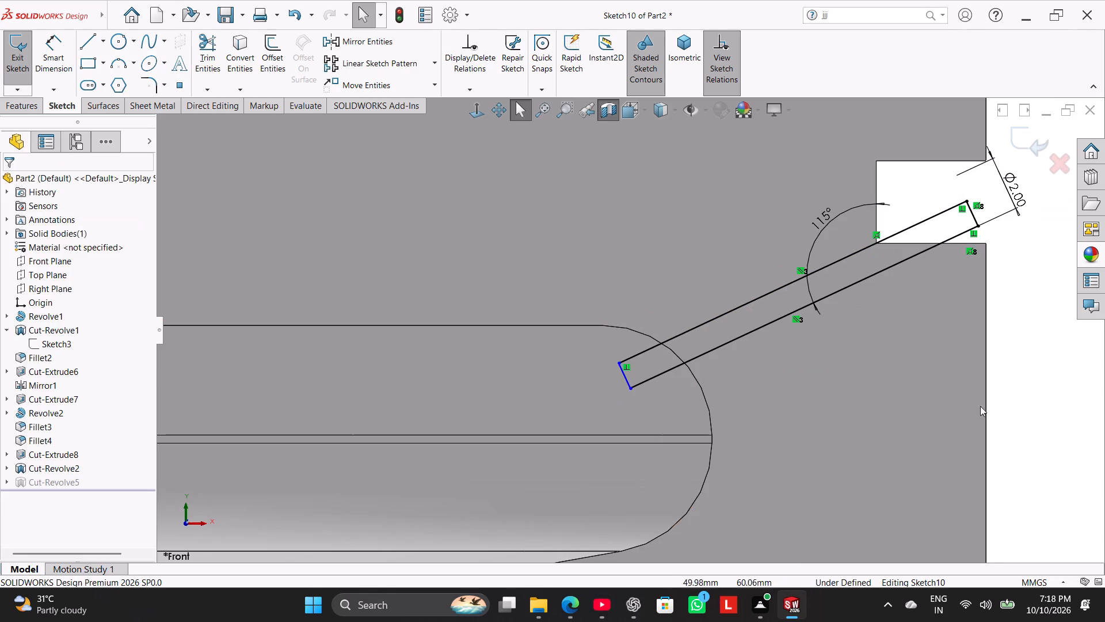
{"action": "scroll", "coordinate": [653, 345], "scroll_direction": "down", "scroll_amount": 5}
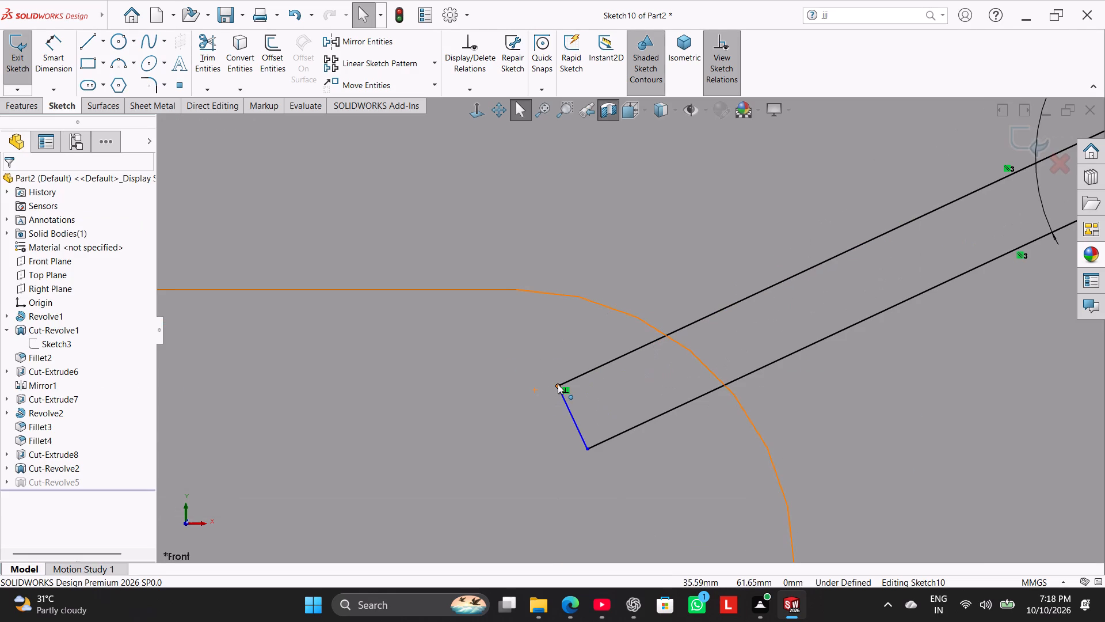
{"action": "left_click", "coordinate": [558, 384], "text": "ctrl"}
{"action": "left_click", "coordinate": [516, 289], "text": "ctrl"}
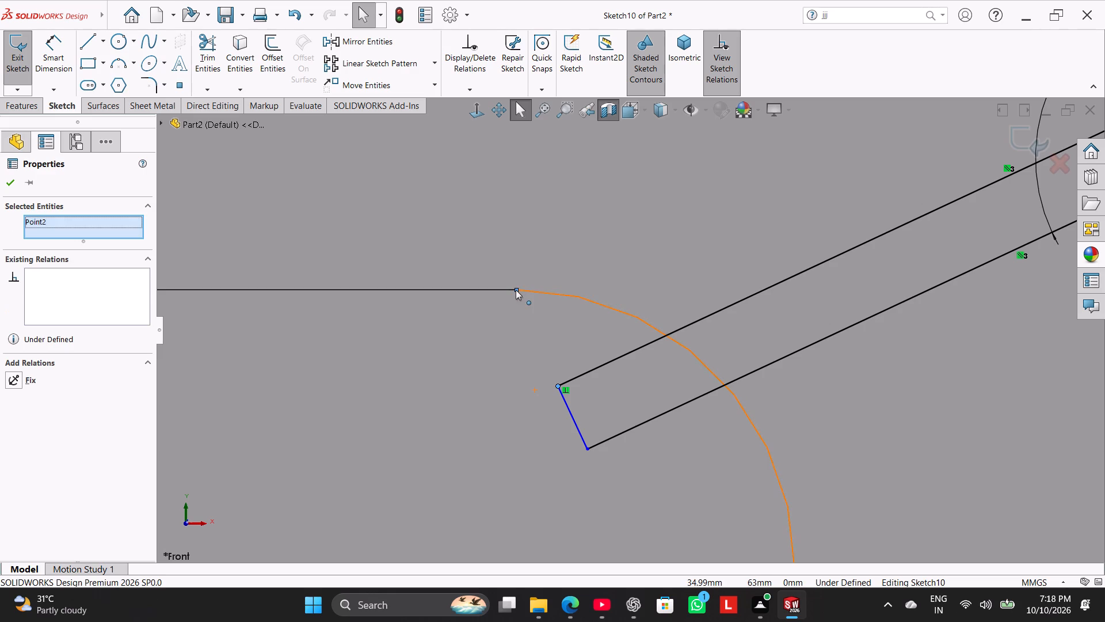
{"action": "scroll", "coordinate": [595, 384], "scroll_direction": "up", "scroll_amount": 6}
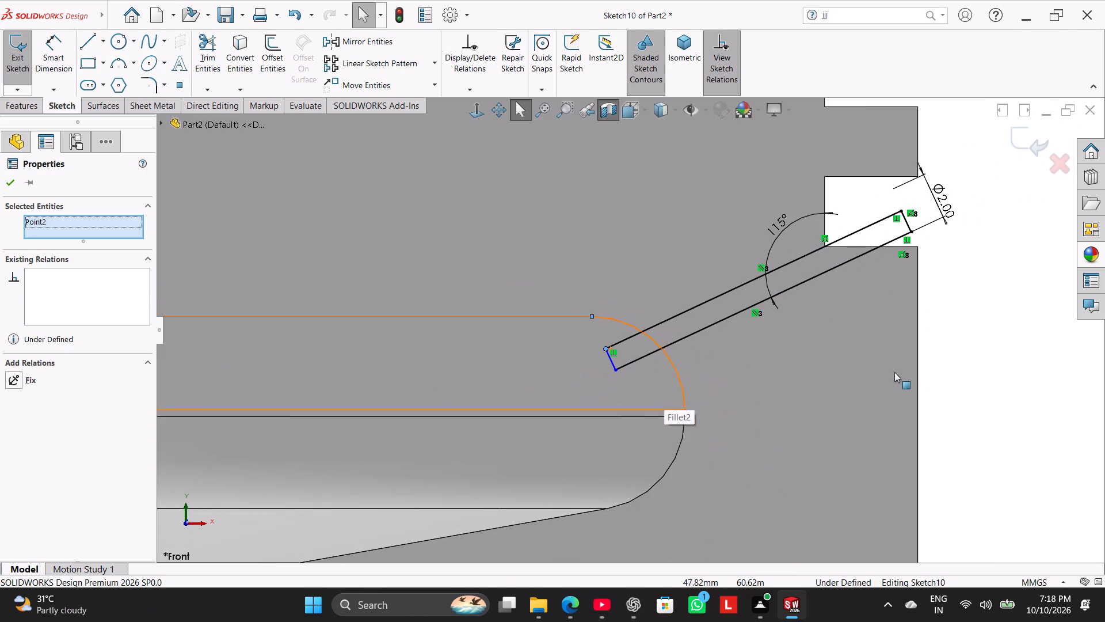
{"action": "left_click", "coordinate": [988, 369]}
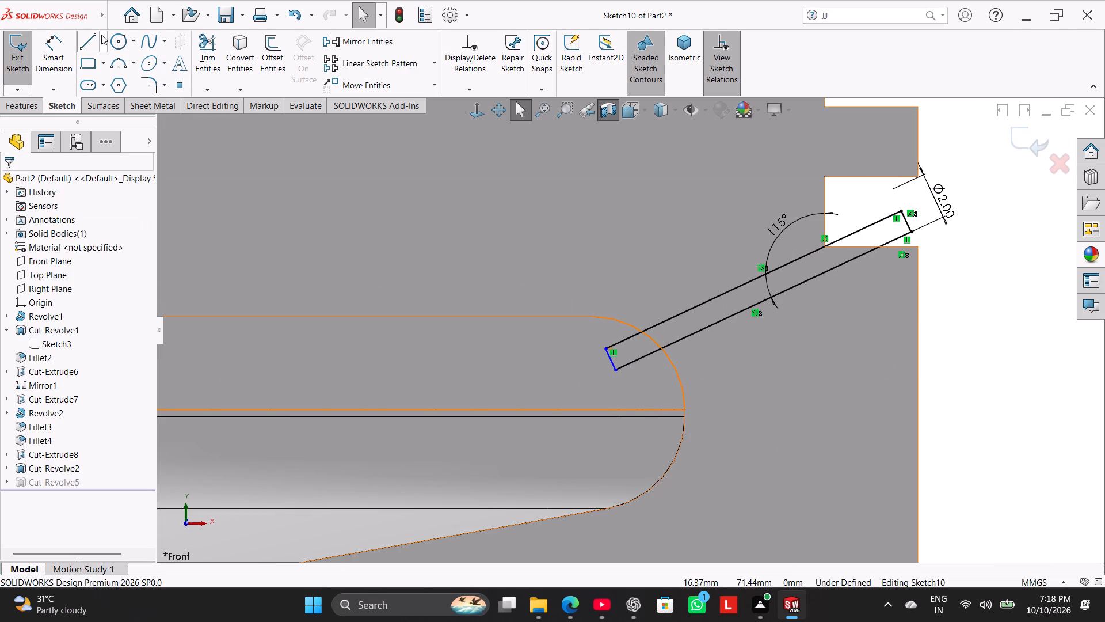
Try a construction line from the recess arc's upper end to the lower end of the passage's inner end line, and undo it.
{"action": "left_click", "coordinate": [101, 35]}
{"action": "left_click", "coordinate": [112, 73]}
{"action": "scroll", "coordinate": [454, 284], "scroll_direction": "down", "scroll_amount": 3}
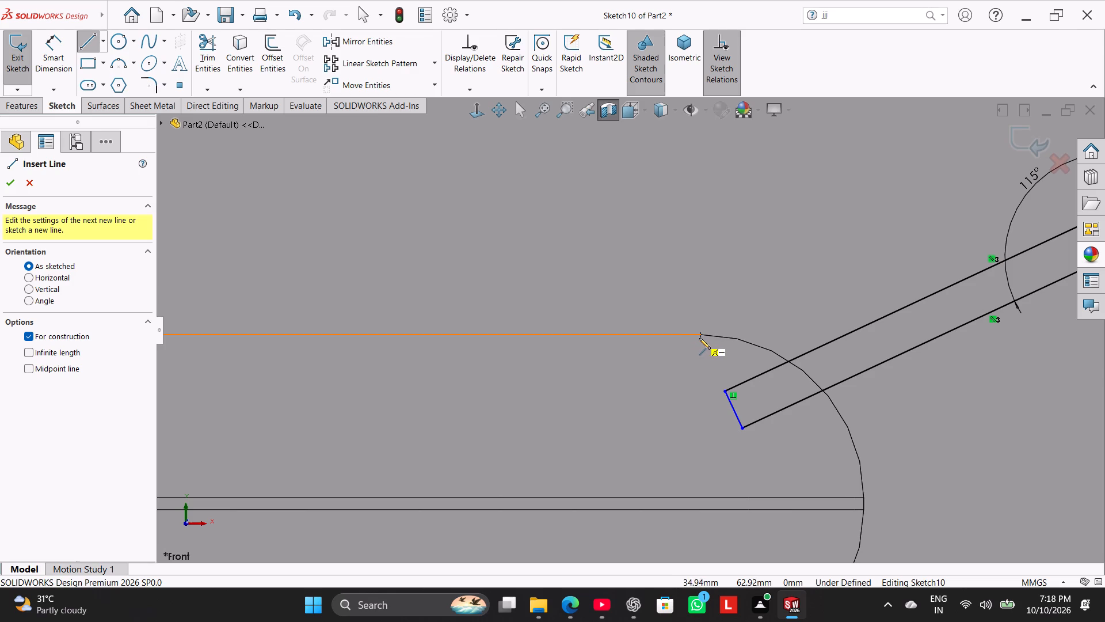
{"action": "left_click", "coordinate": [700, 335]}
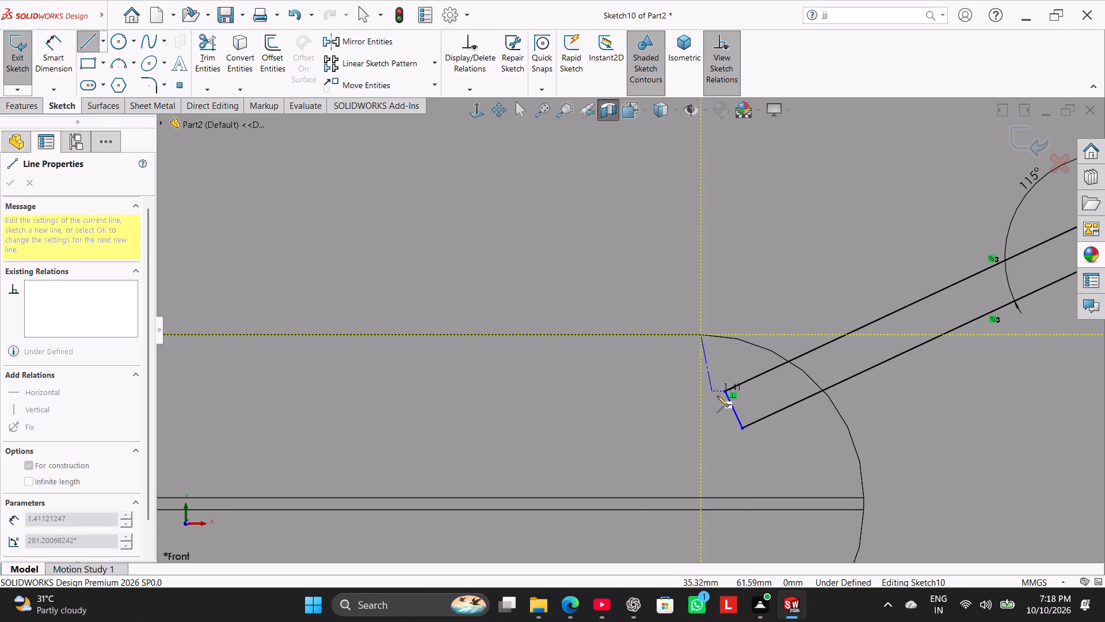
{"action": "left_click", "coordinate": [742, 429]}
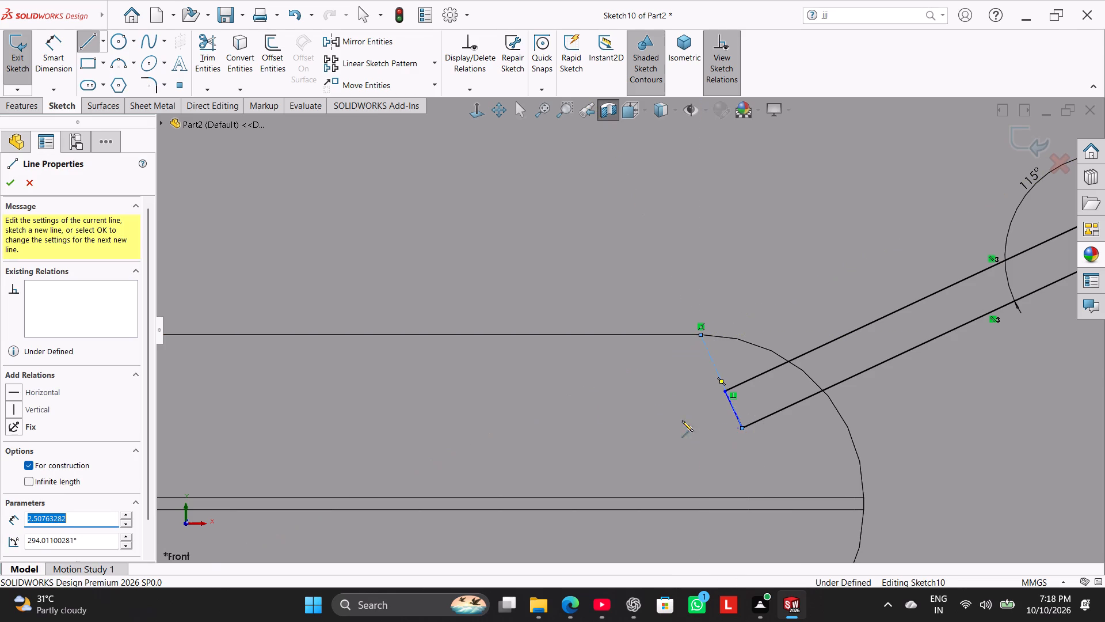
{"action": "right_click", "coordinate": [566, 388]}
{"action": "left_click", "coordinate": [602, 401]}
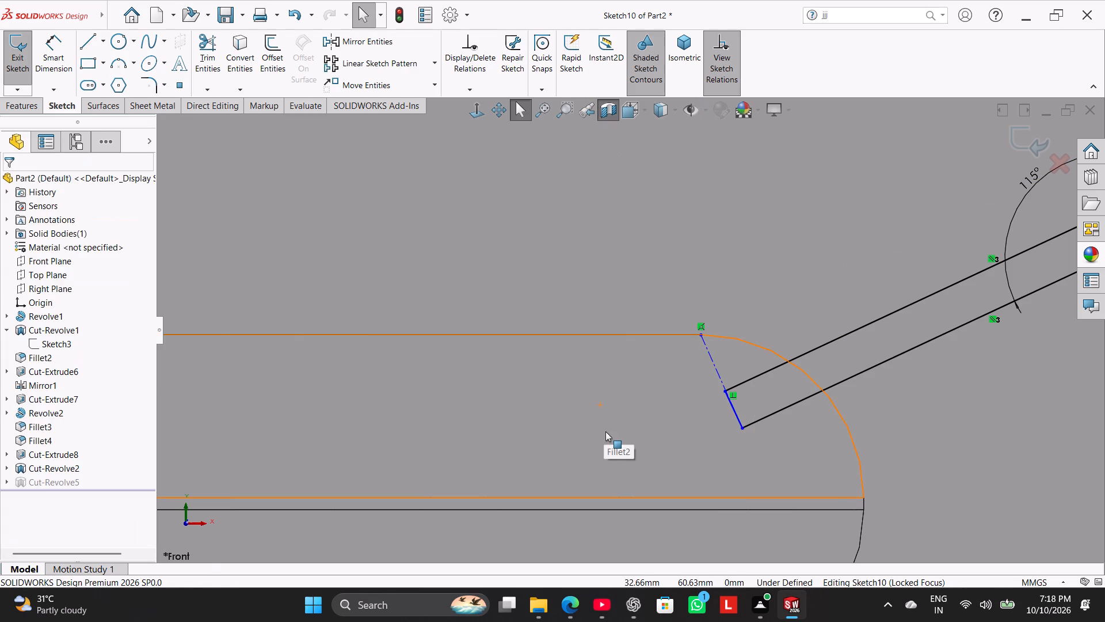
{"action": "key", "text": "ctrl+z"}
Add a horizontal dimension to the passage's lower line, keeping its current value, and exit the sketch to rebuild the revolved cut.
{"action": "scroll", "coordinate": [885, 431], "scroll_direction": "up", "scroll_amount": 1}
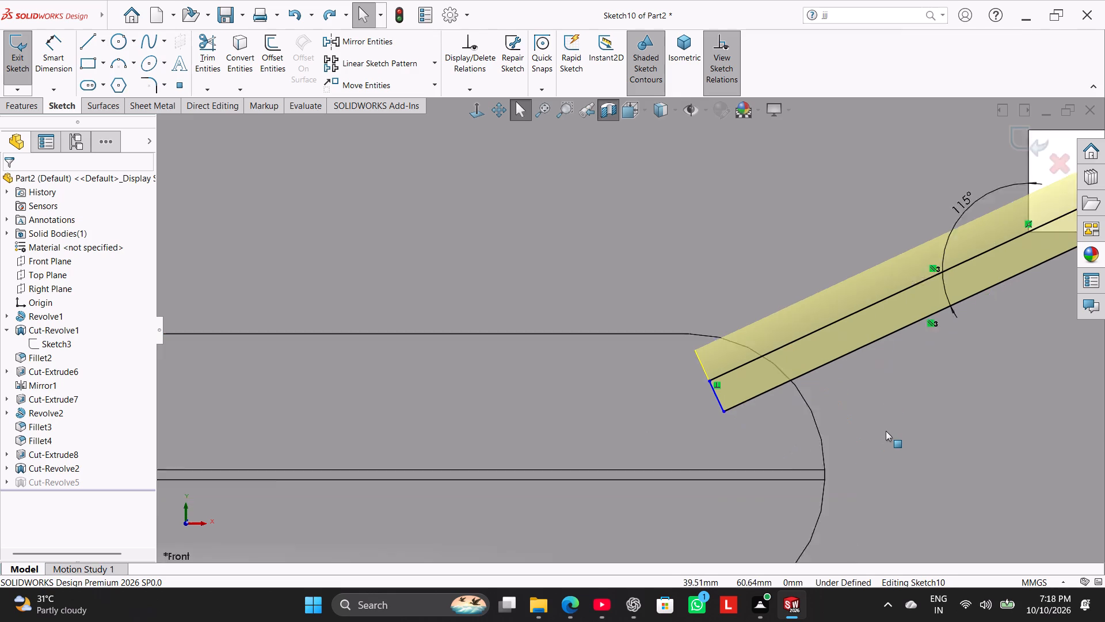
{"action": "scroll", "coordinate": [886, 431], "scroll_direction": "up", "scroll_amount": 5}
{"action": "left_click", "coordinate": [954, 354]}
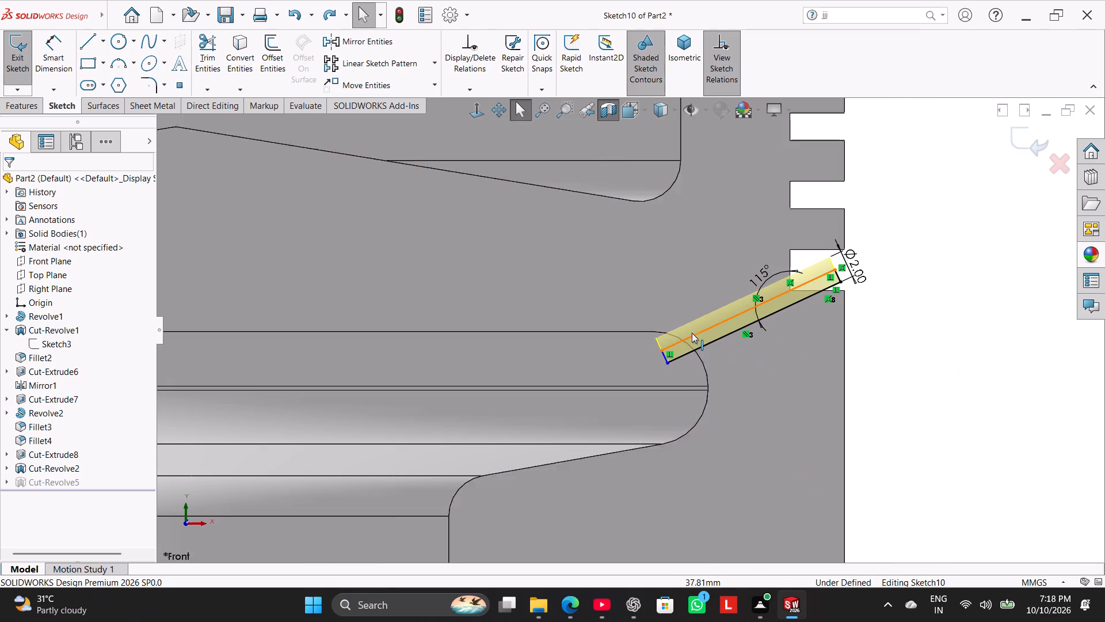
{"action": "left_click_drag", "start_coordinate": [49, 49], "coordinate": [51, 54]}
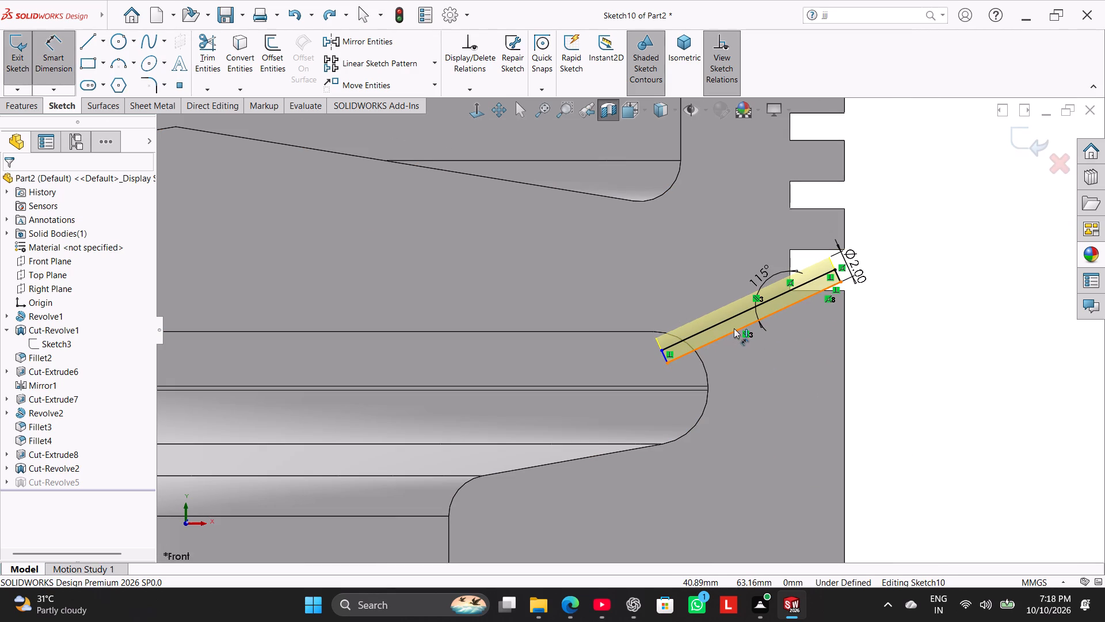
{"action": "left_click", "coordinate": [734, 328]}
{"action": "left_click", "coordinate": [734, 331]}
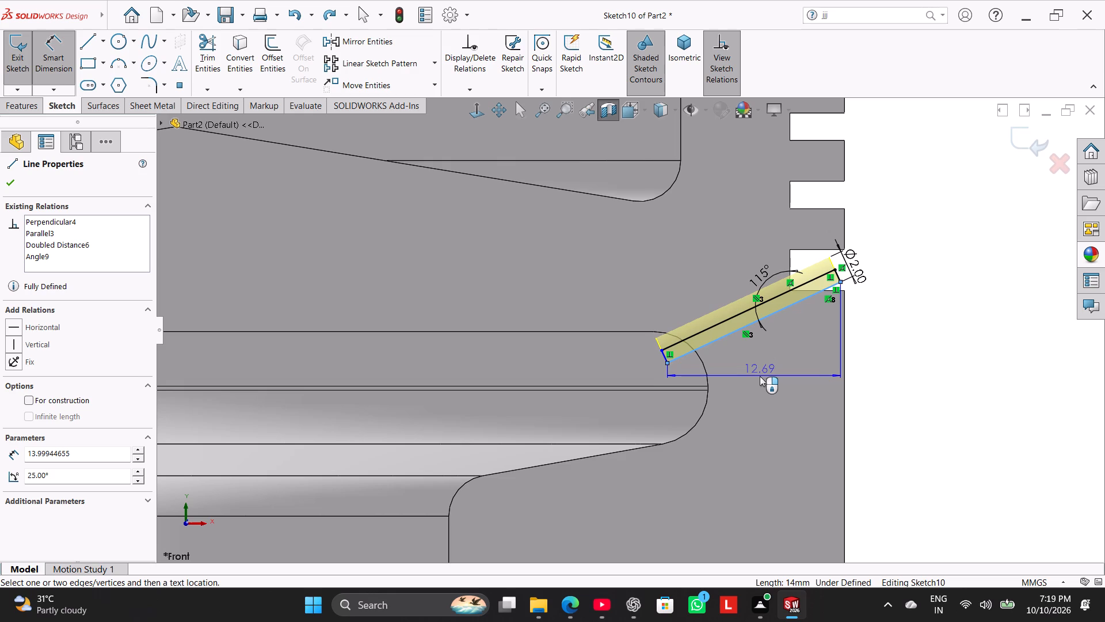
{"action": "left_click", "coordinate": [760, 376]}
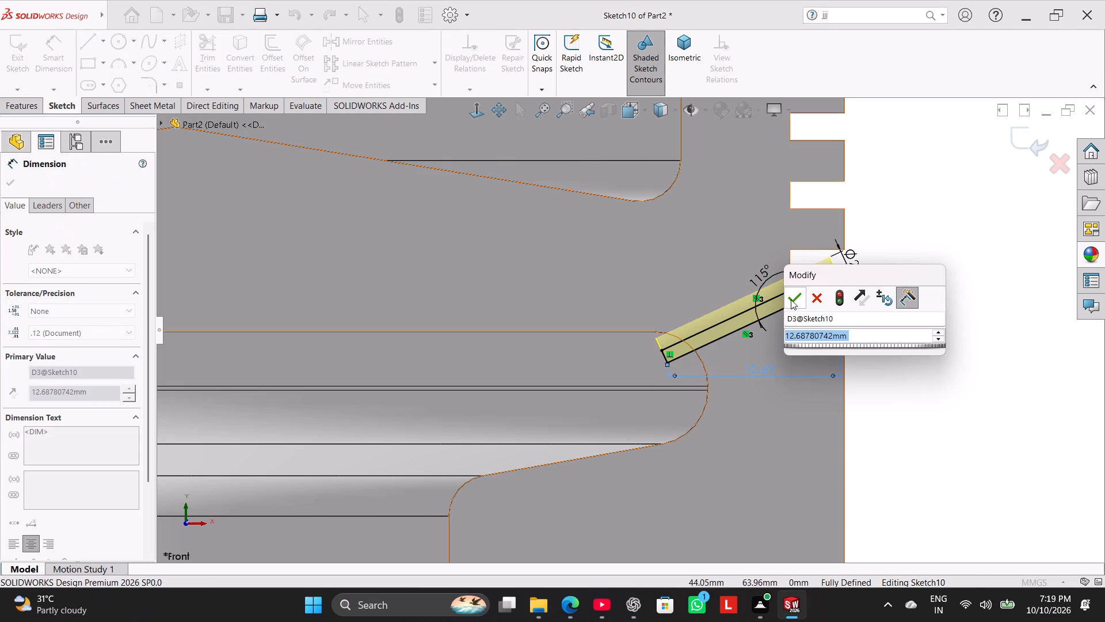
{"action": "left_click", "coordinate": [796, 293]}
{"action": "right_click", "coordinate": [911, 338]}
{"action": "left_click", "coordinate": [940, 376]}
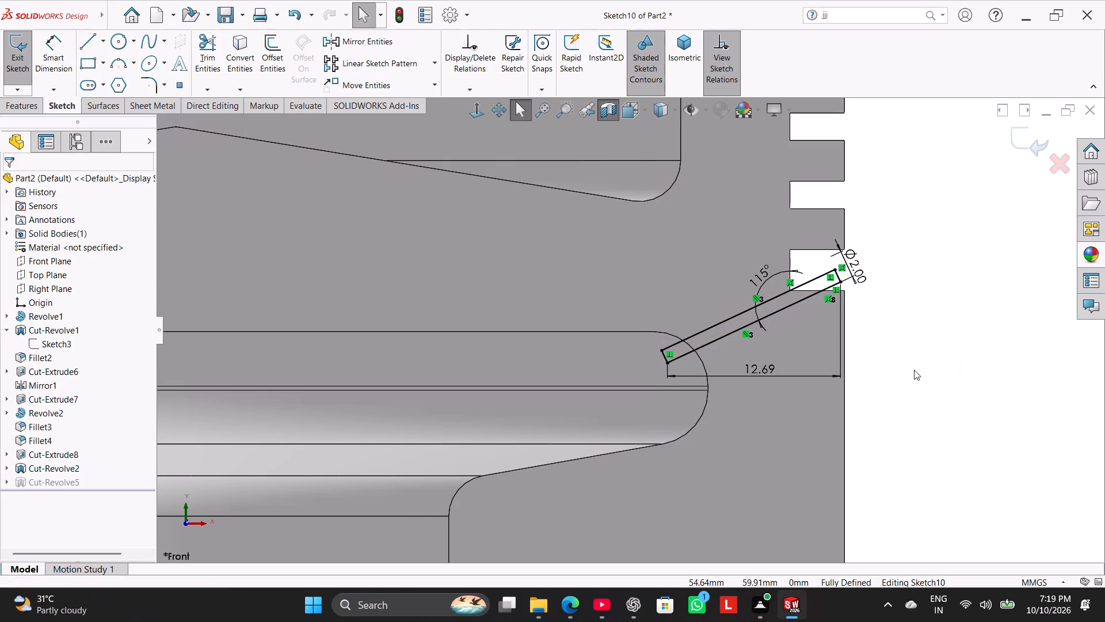
{"action": "left_click", "coordinate": [22, 62]}
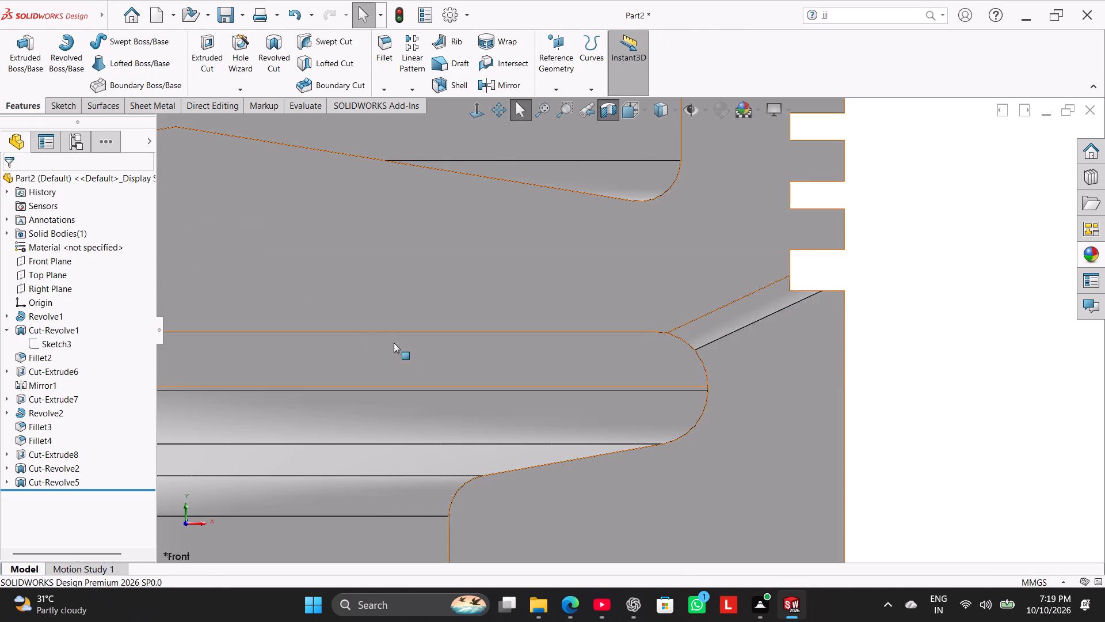
Turn off the section view and inspect the whole piston in isometric view.
{"action": "scroll", "coordinate": [861, 348], "scroll_direction": "up", "scroll_amount": 2}
{"action": "left_click", "coordinate": [878, 302]}
{"action": "scroll", "coordinate": [816, 366], "scroll_direction": "up", "scroll_amount": 2}
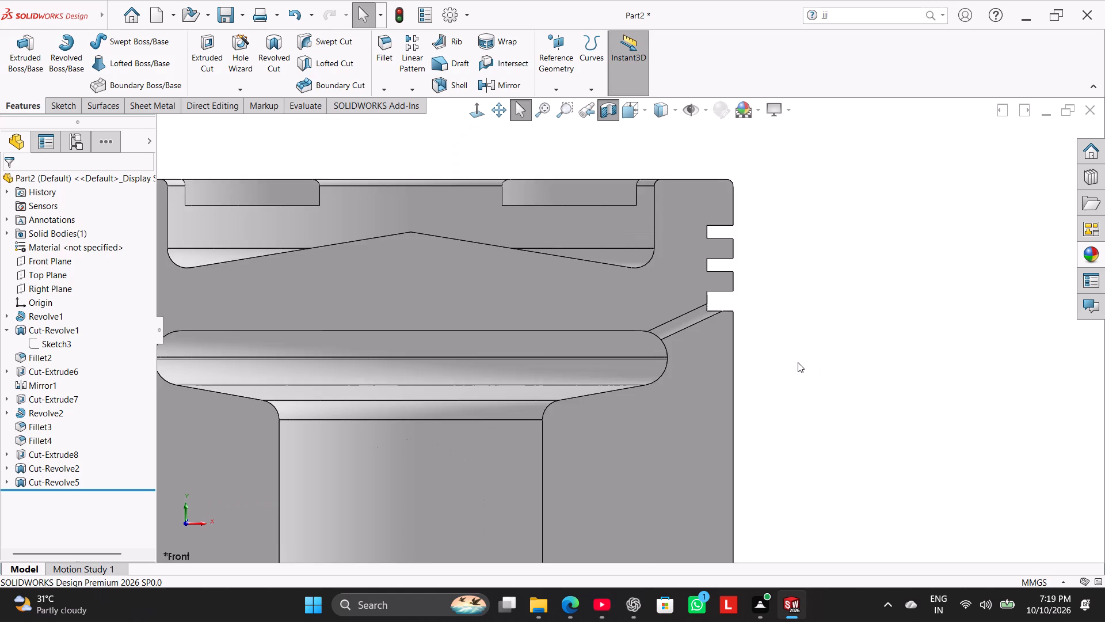
{"action": "scroll", "coordinate": [798, 362], "scroll_direction": "up", "scroll_amount": 2}
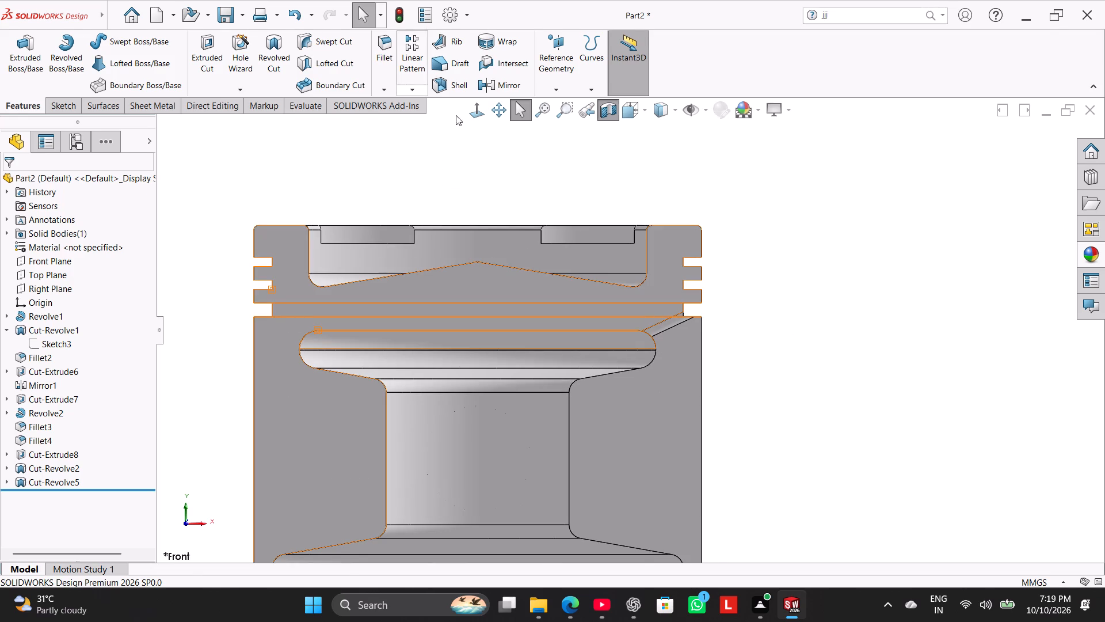
{"action": "left_click", "coordinate": [475, 115]}
{"action": "left_click", "coordinate": [601, 112]}
{"action": "right_click_drag", "start_coordinate": [364, 283], "coordinate": [482, 157]}
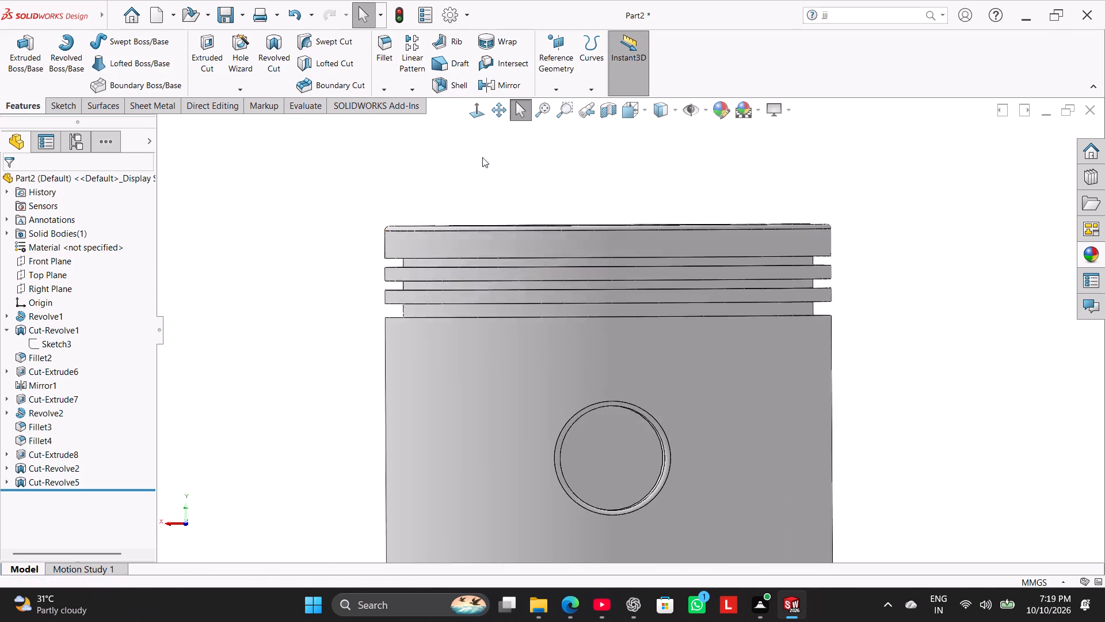
{"action": "right_click_drag", "start_coordinate": [482, 157], "coordinate": [489, 153]}
{"action": "left_click", "coordinate": [326, 306]}
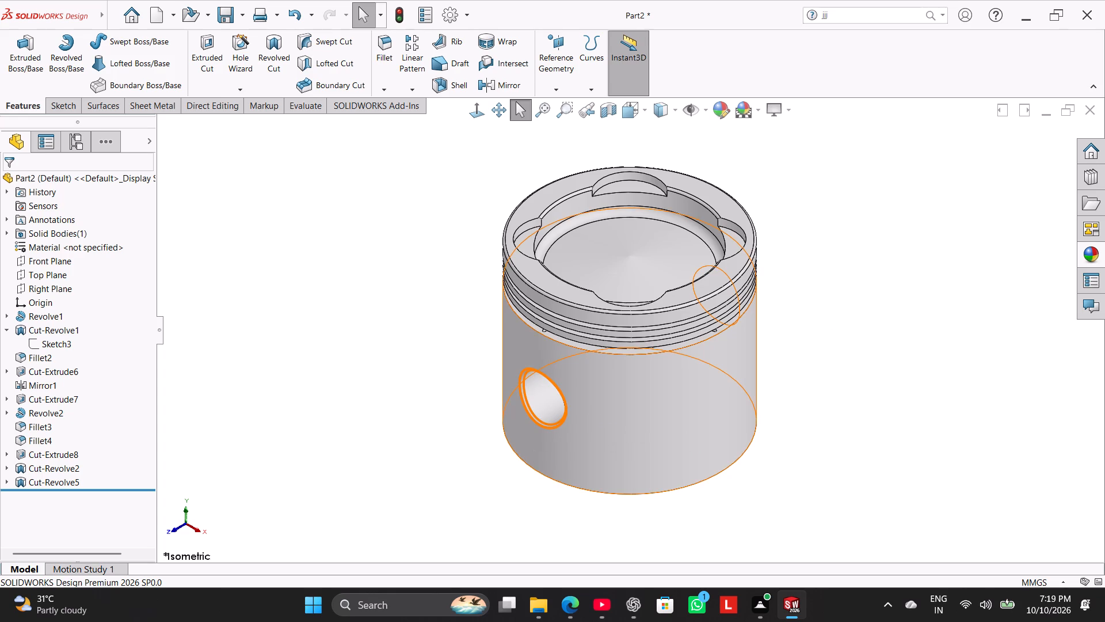
Delete the Cut-Revolve2 feature and its leftover sketch, Sketch8, near the lowest ring groove.
{"action": "right_click", "coordinate": [59, 467]}
{"action": "left_click", "coordinate": [91, 437]}
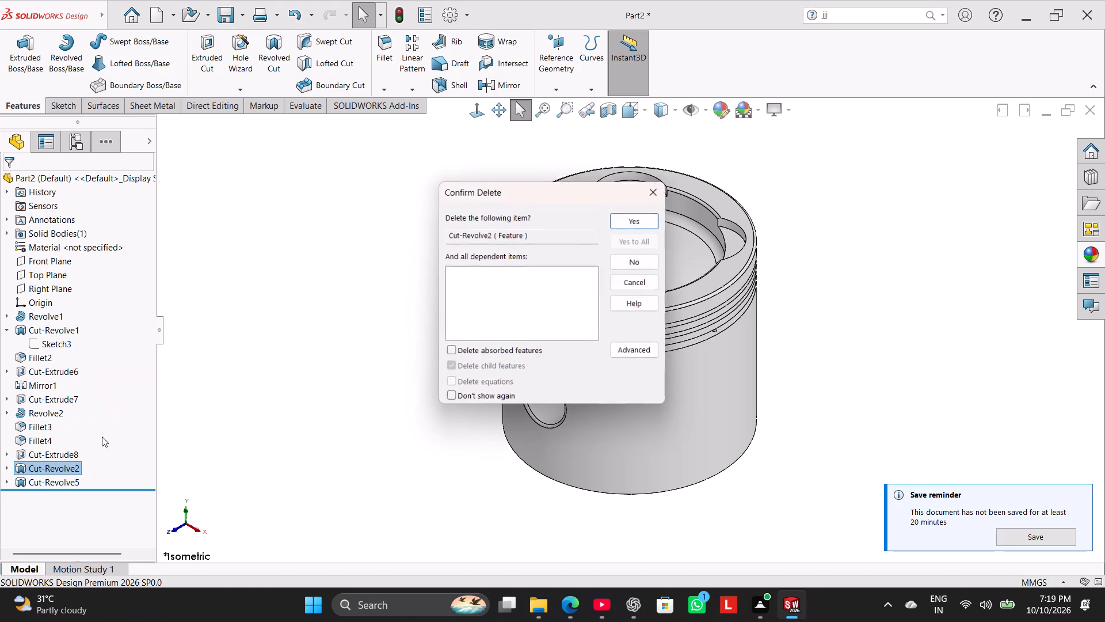
{"action": "left_click", "coordinate": [630, 217]}
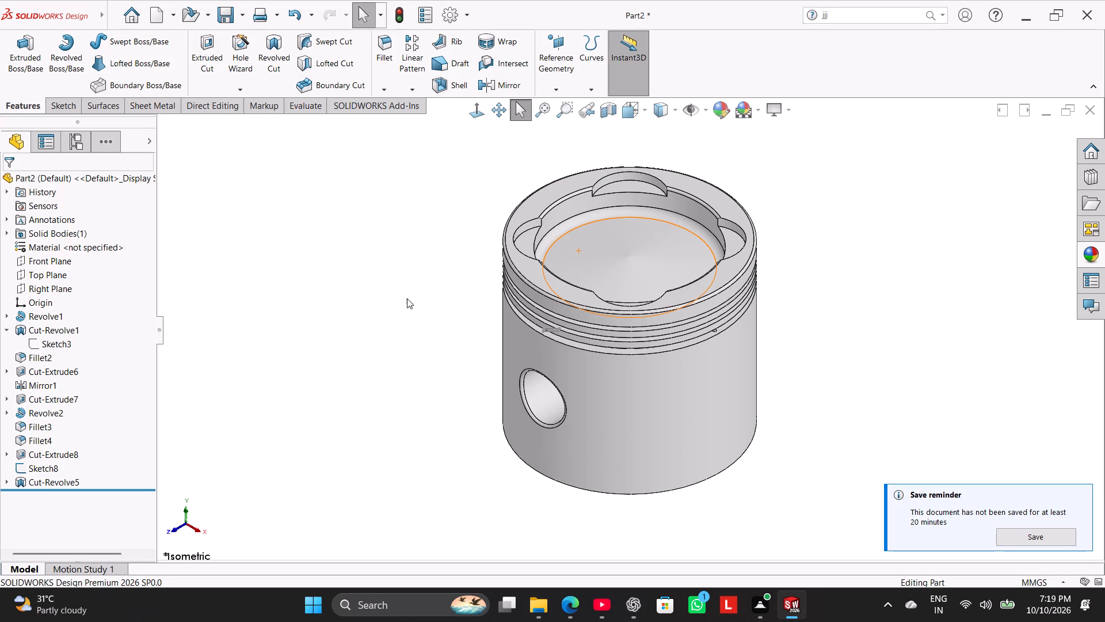
{"action": "left_click", "coordinate": [371, 344]}
{"action": "scroll", "coordinate": [592, 323], "scroll_direction": "down", "scroll_amount": 6}
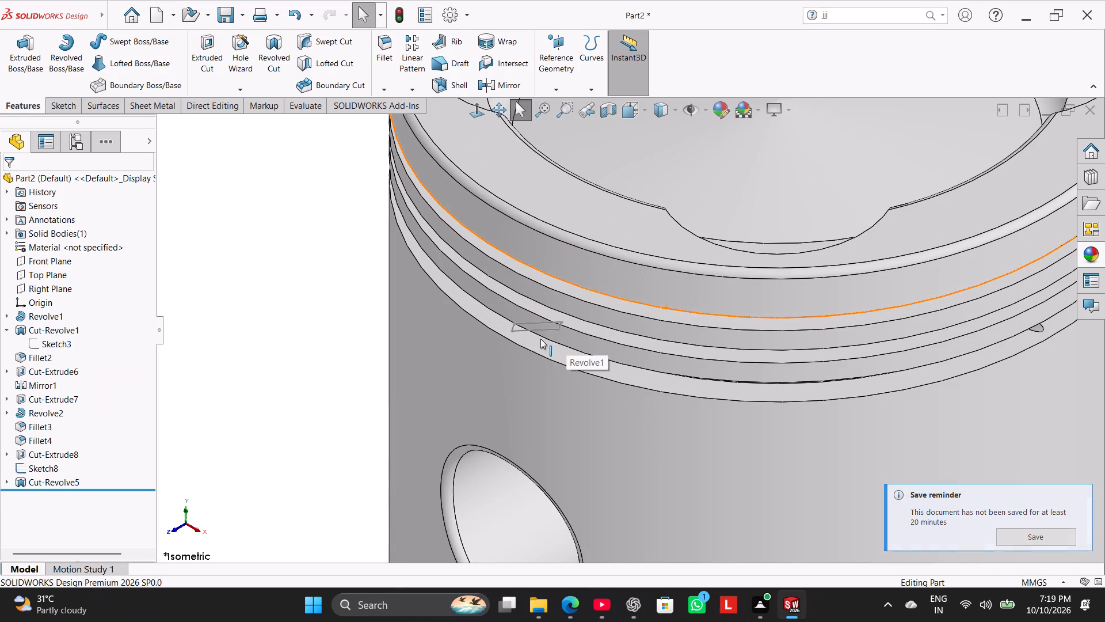
{"action": "right_click", "coordinate": [545, 328]}
{"action": "left_click", "coordinate": [619, 485]}
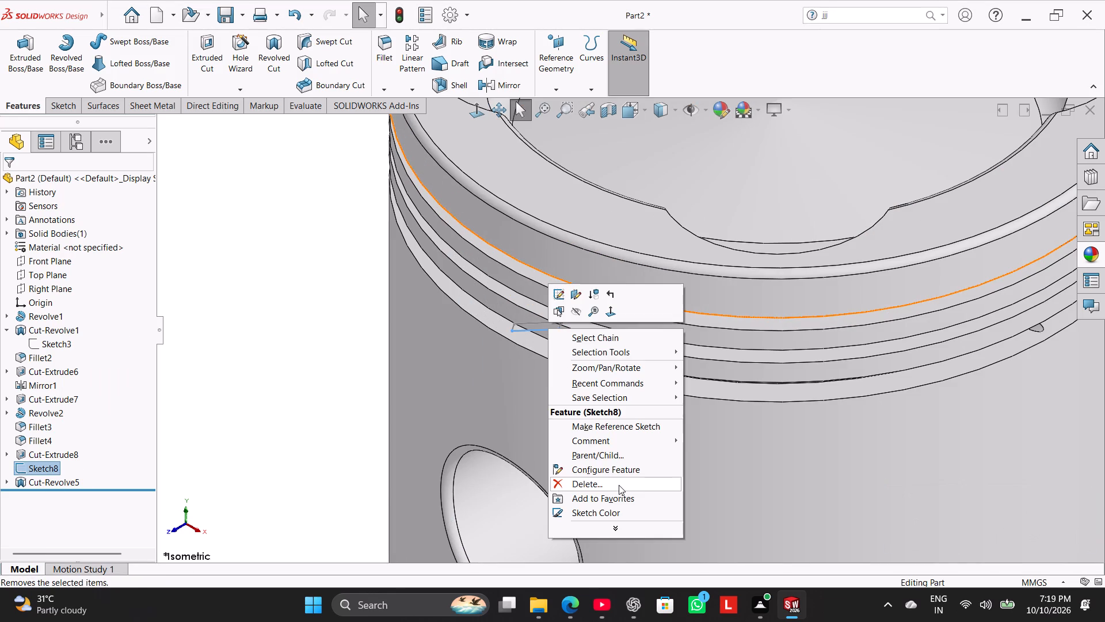
{"action": "left_click", "coordinate": [631, 217]}
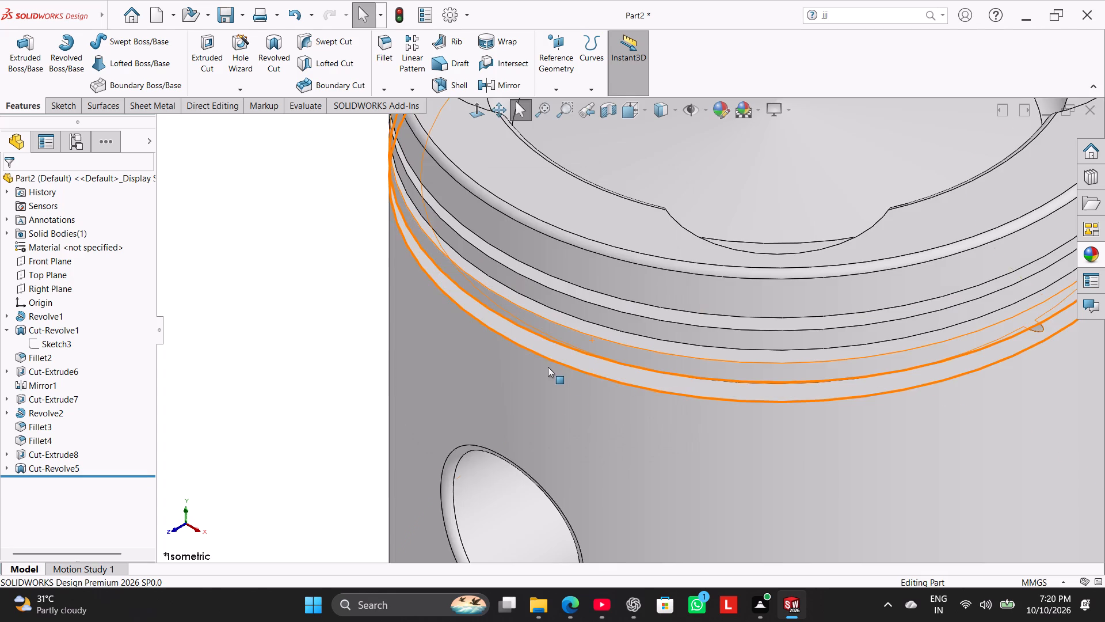
{"action": "scroll", "coordinate": [584, 377], "scroll_direction": "up", "scroll_amount": 5}
{"action": "left_click", "coordinate": [411, 390]}
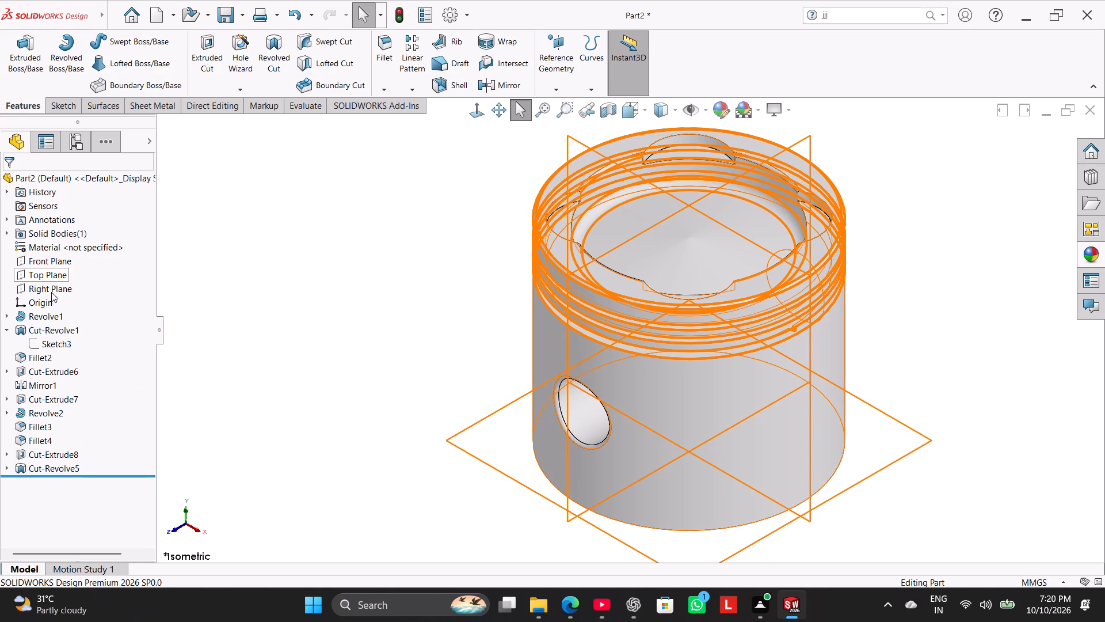
Start a new sketch on the Top Plane.
{"action": "left_click", "coordinate": [45, 274]}
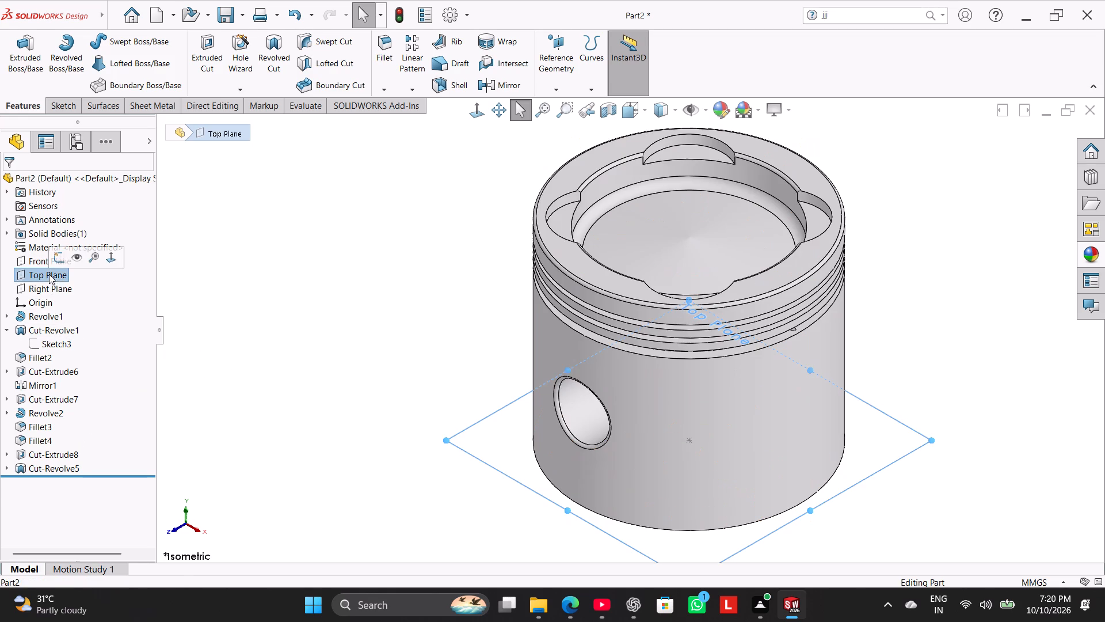
{"action": "left_click", "coordinate": [60, 258]}
{"action": "left_click", "coordinate": [309, 257]}
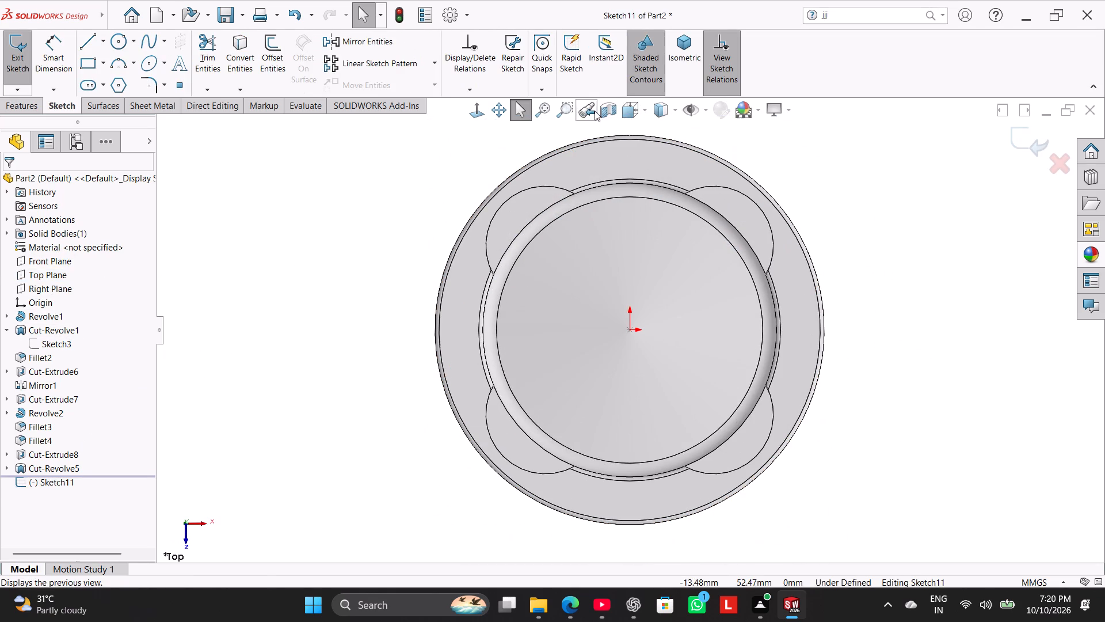
Set up a section view parallel to the Top Plane, offset 67 mm through the ring groove area, and view it face-on.
{"action": "left_click", "coordinate": [610, 113]}
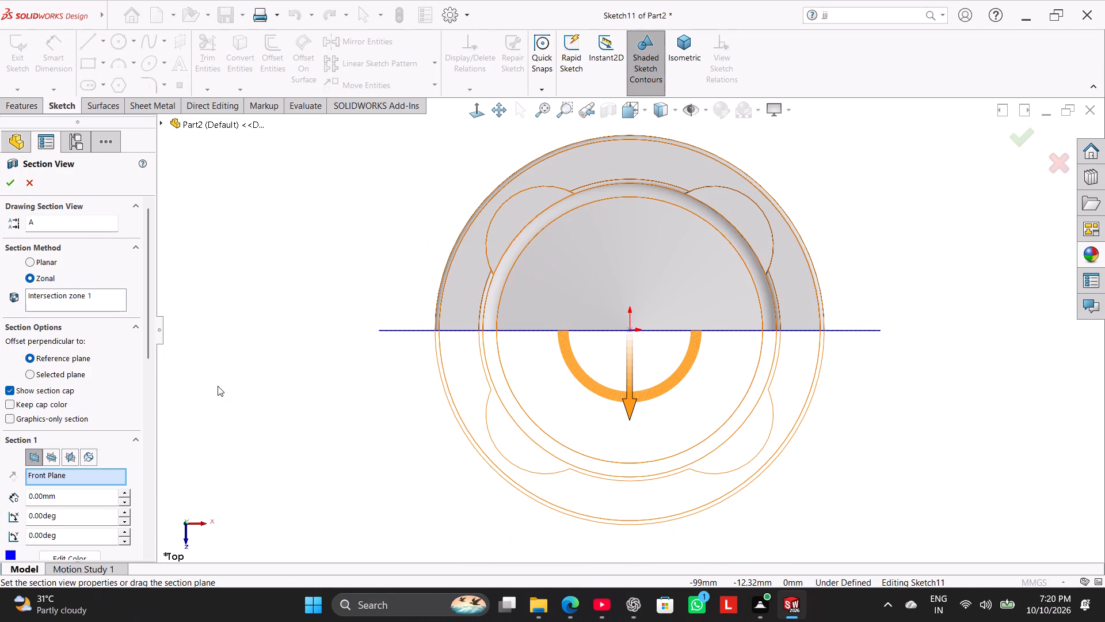
{"action": "left_click", "coordinate": [52, 457]}
{"action": "scroll", "coordinate": [540, 398], "scroll_direction": "up", "scroll_amount": 2}
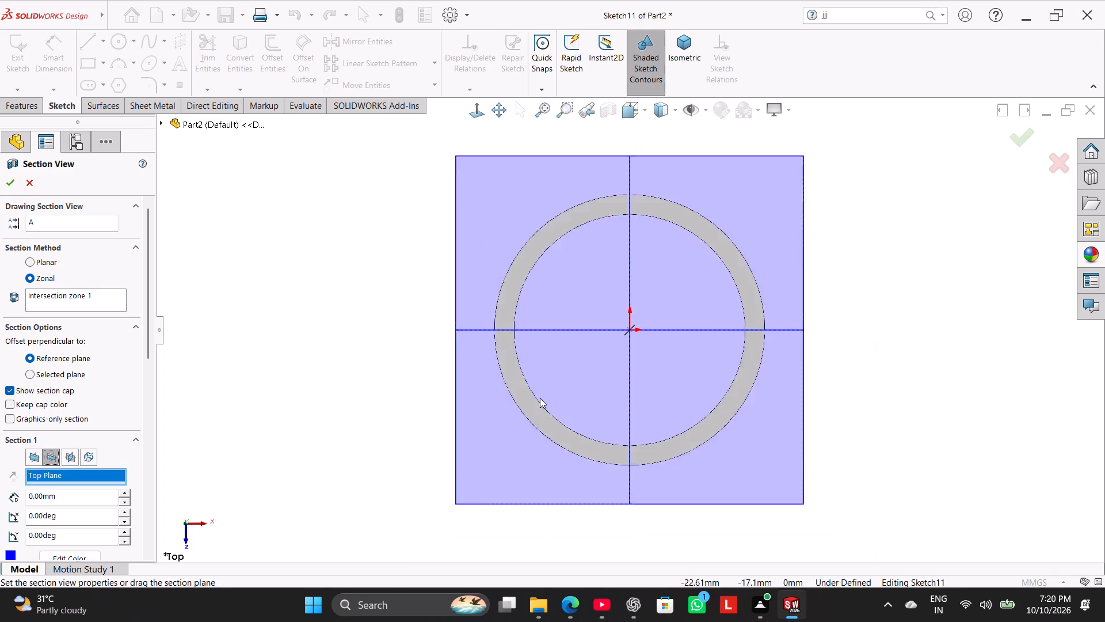
{"action": "scroll", "coordinate": [540, 398], "scroll_direction": "up", "scroll_amount": 3}
{"action": "middle_click_drag", "start_coordinate": [402, 401], "coordinate": [439, 408]}
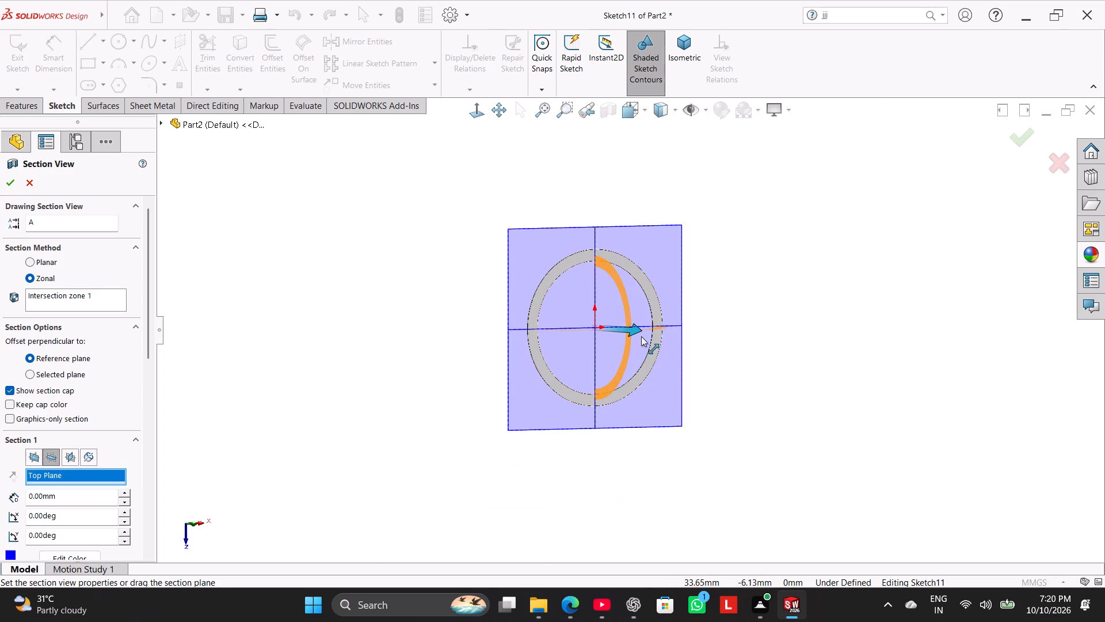
{"action": "left_click_drag", "start_coordinate": [638, 331], "coordinate": [706, 379]}
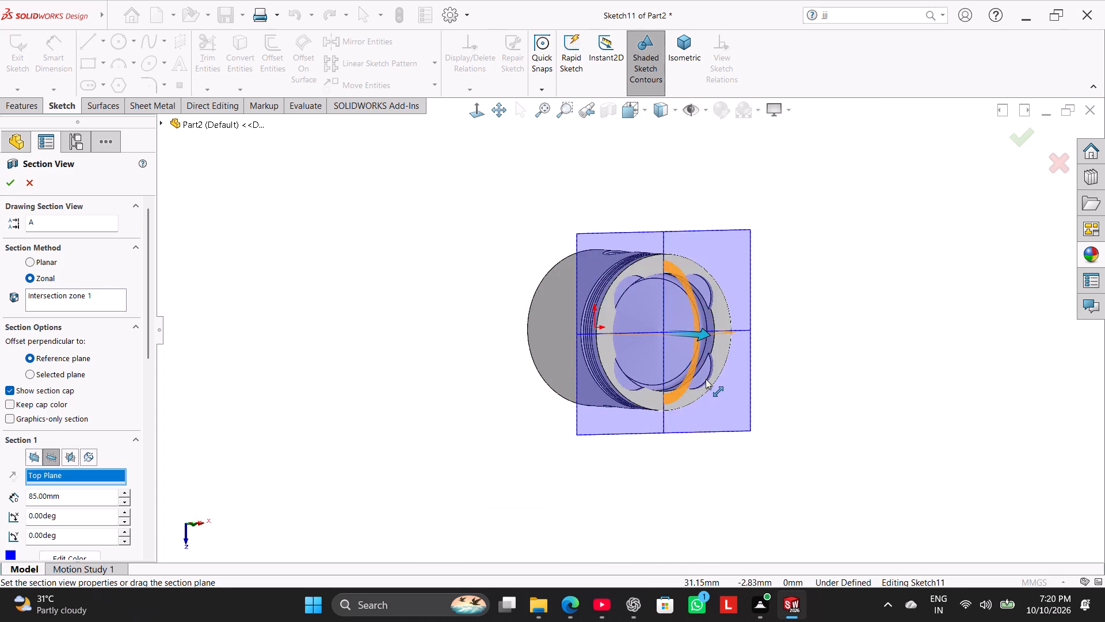
{"action": "left_click_drag", "start_coordinate": [706, 379], "coordinate": [699, 376]}
{"action": "middle_click_drag", "start_coordinate": [866, 400], "coordinate": [718, 321]}
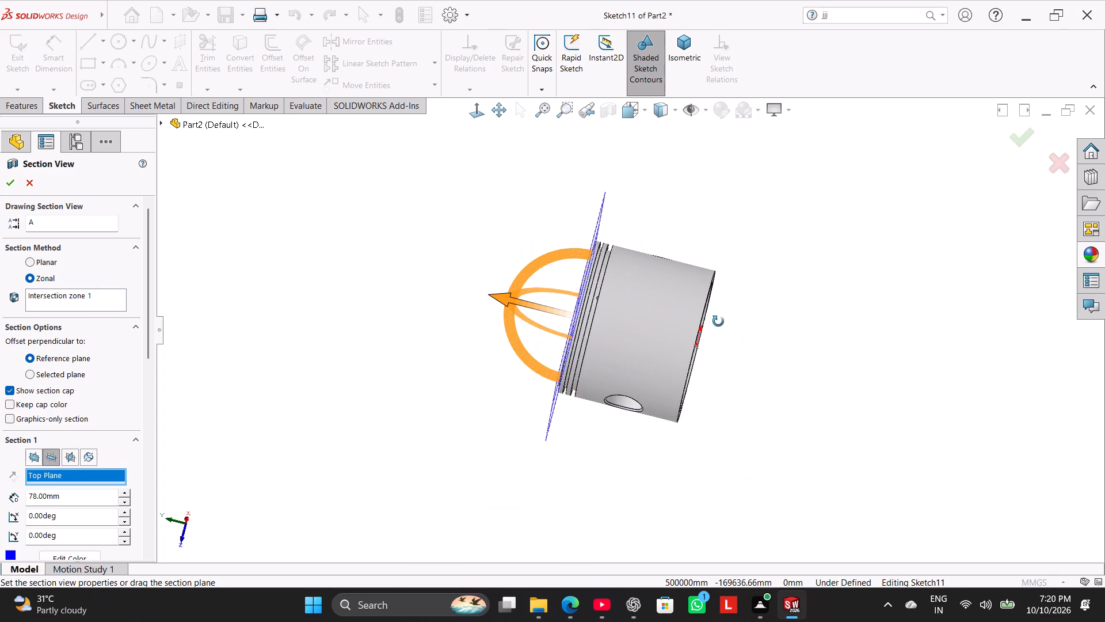
{"action": "middle_click_drag", "start_coordinate": [718, 321], "coordinate": [734, 325]}
{"action": "left_click_drag", "start_coordinate": [502, 298], "coordinate": [524, 309]}
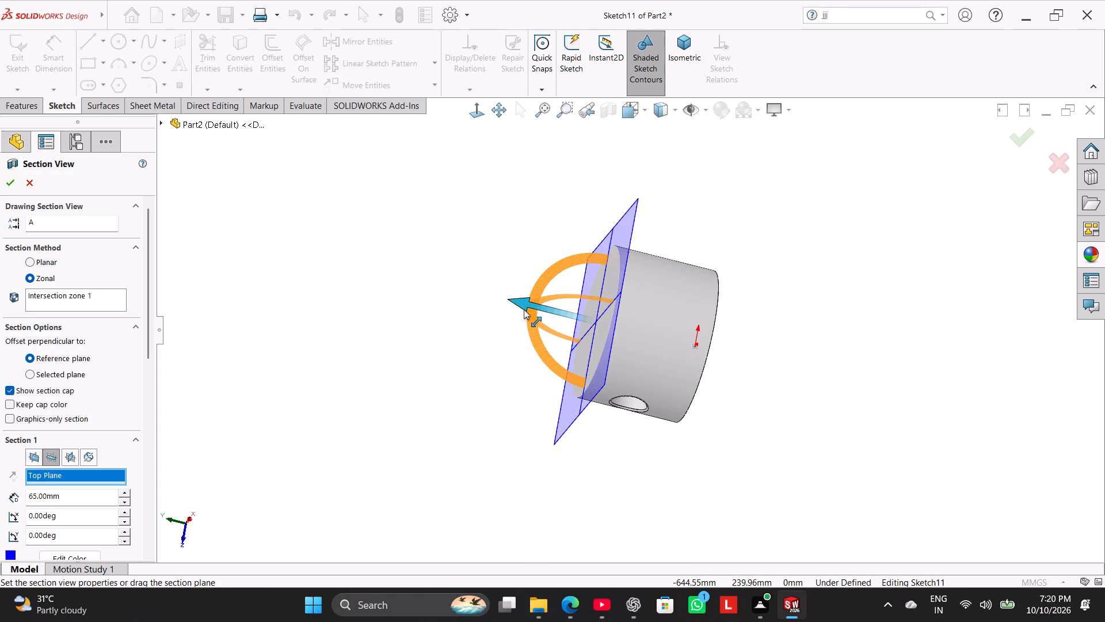
{"action": "left_click_drag", "start_coordinate": [524, 309], "coordinate": [517, 309]}
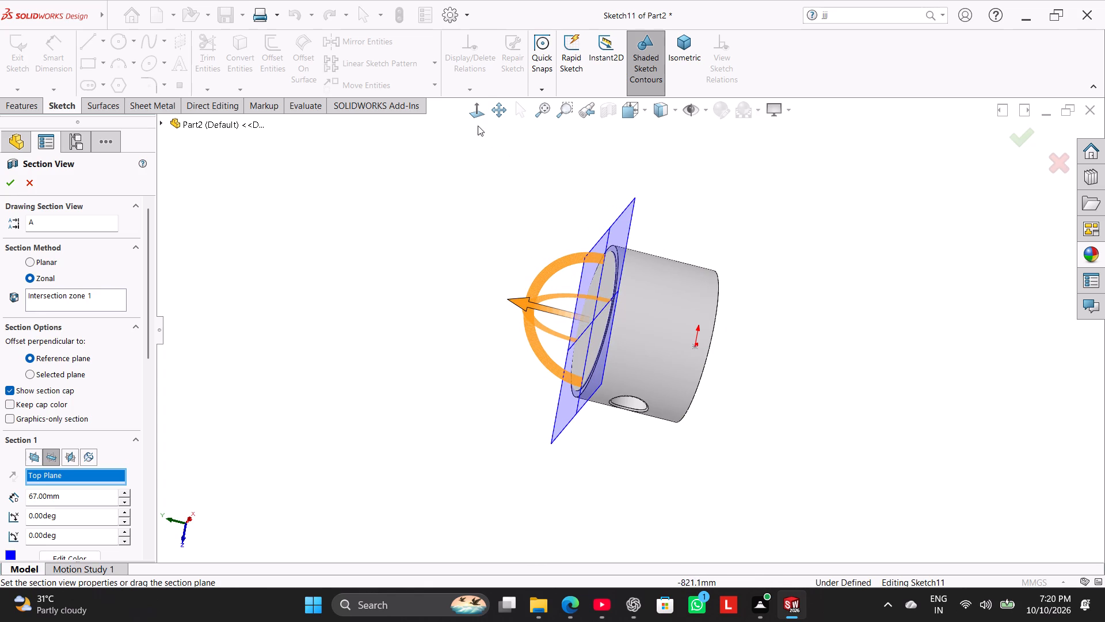
{"action": "left_click", "coordinate": [478, 116]}
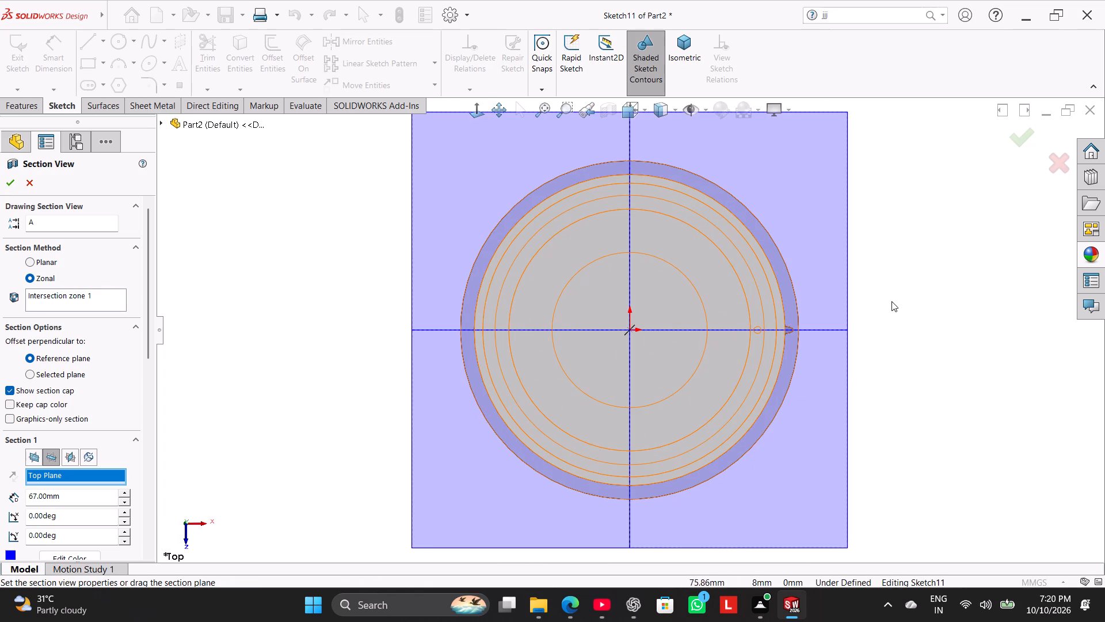
{"action": "scroll", "coordinate": [891, 301], "scroll_direction": "down", "scroll_amount": 2}
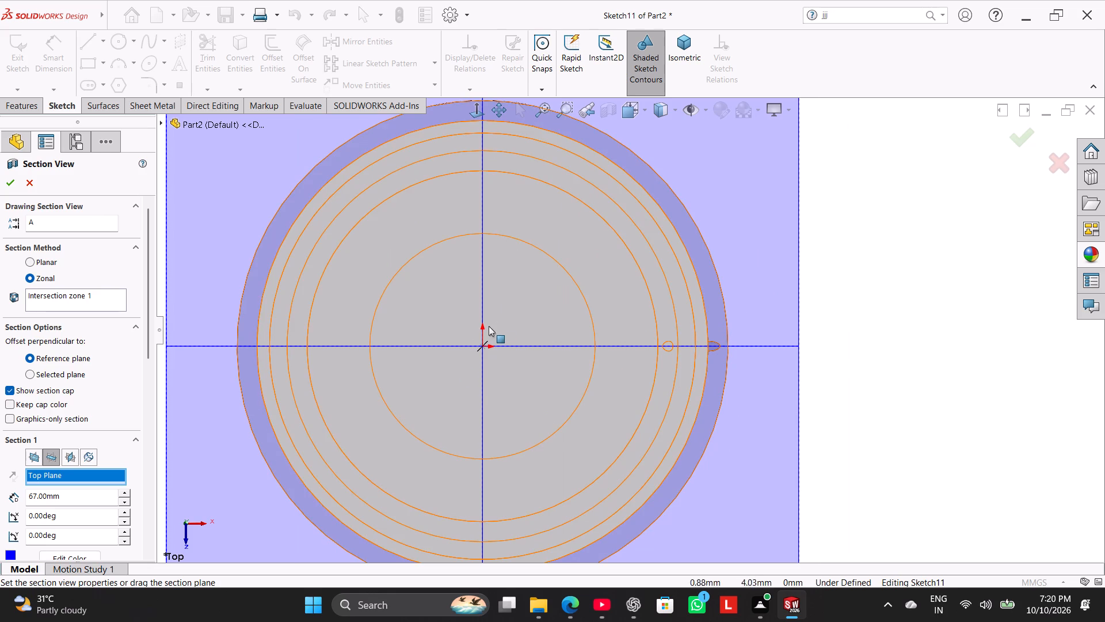
{"action": "scroll", "coordinate": [755, 357], "scroll_direction": "up", "scroll_amount": 3}
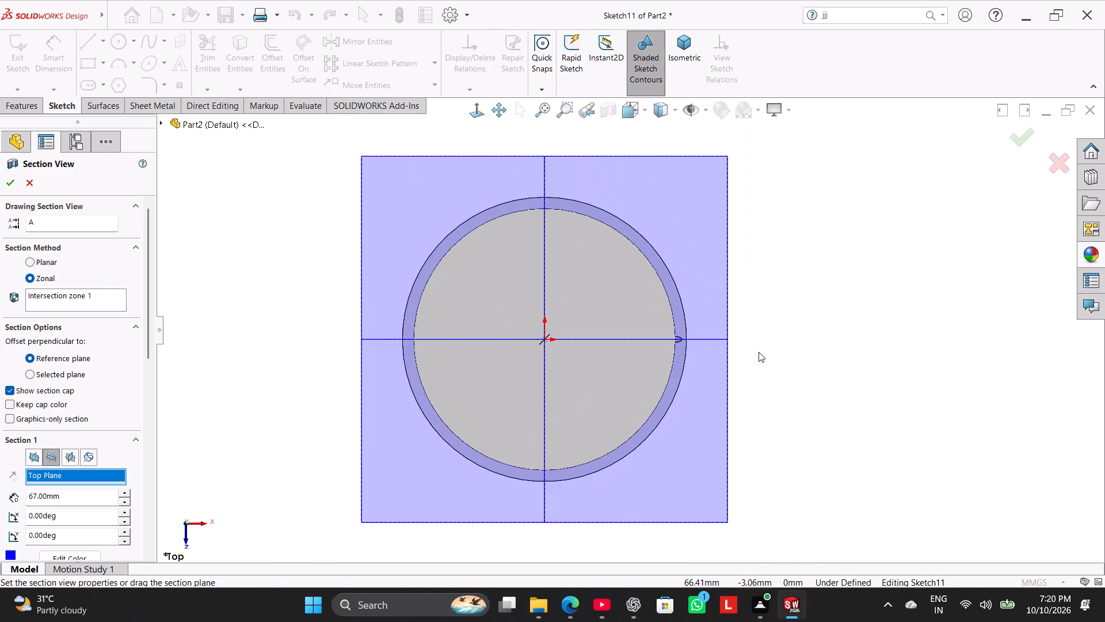
Set the section offset to 65 mm so it cuts through the angled oil passage, and apply the section facing the sketch plane.
{"action": "scroll", "coordinate": [759, 349], "scroll_direction": "up", "scroll_amount": 3}
{"action": "middle_click_drag", "start_coordinate": [760, 345], "coordinate": [739, 357]}
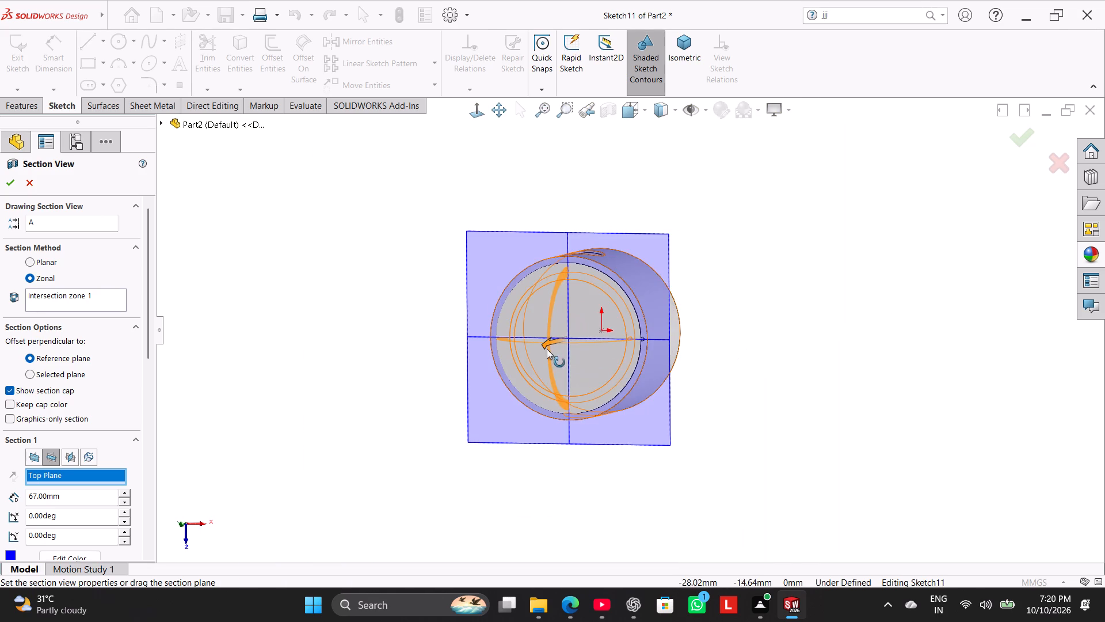
{"action": "left_click", "coordinate": [543, 342]}
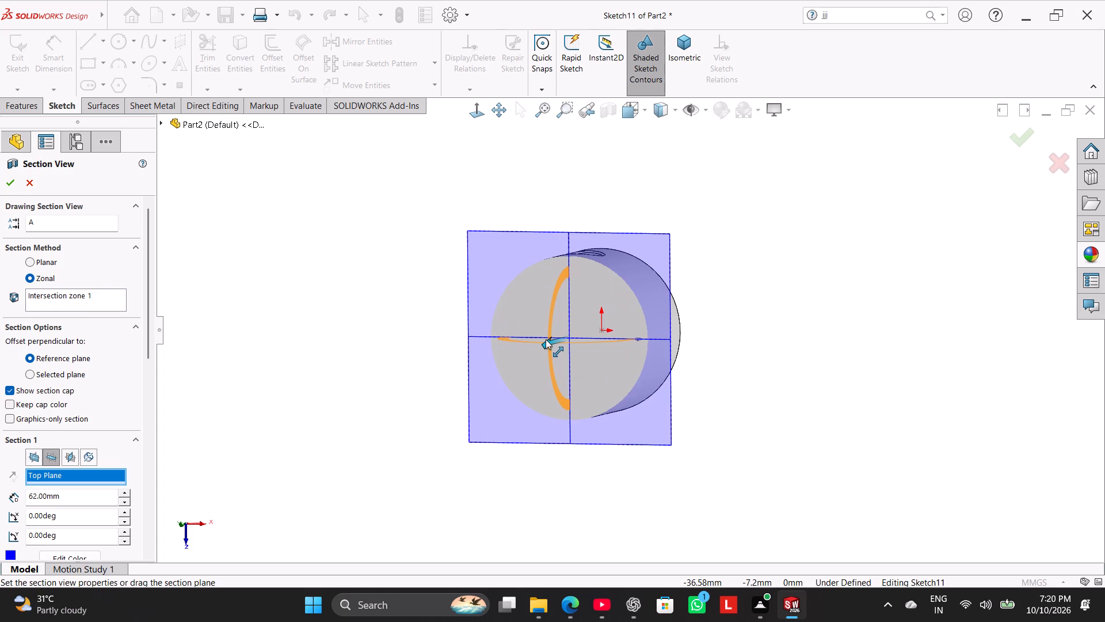
{"action": "left_click", "coordinate": [479, 115]}
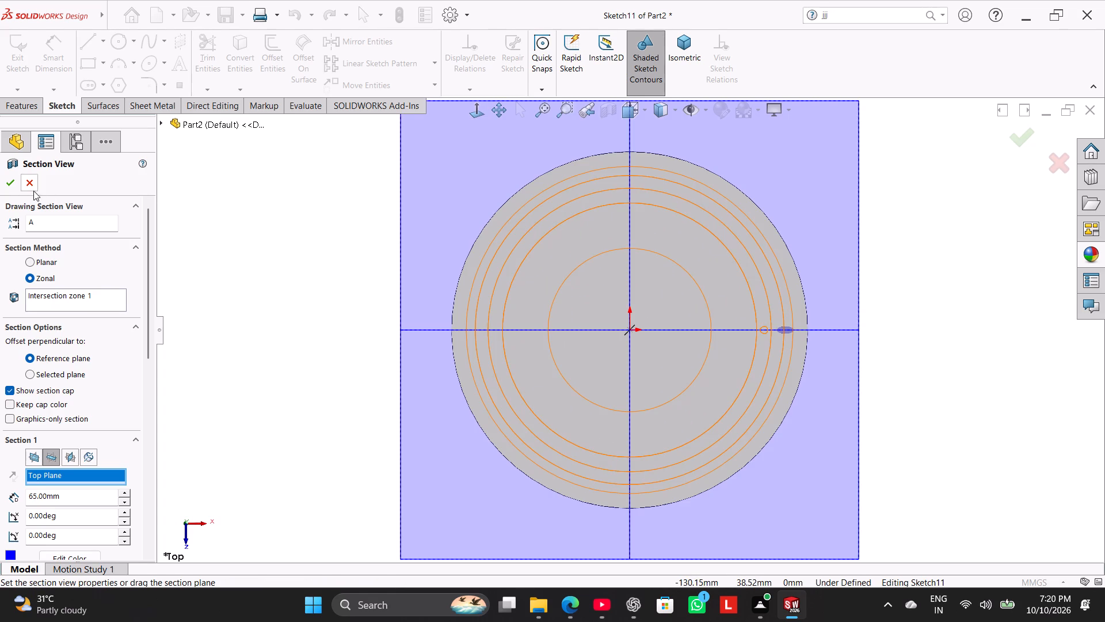
{"action": "left_click", "coordinate": [10, 181]}
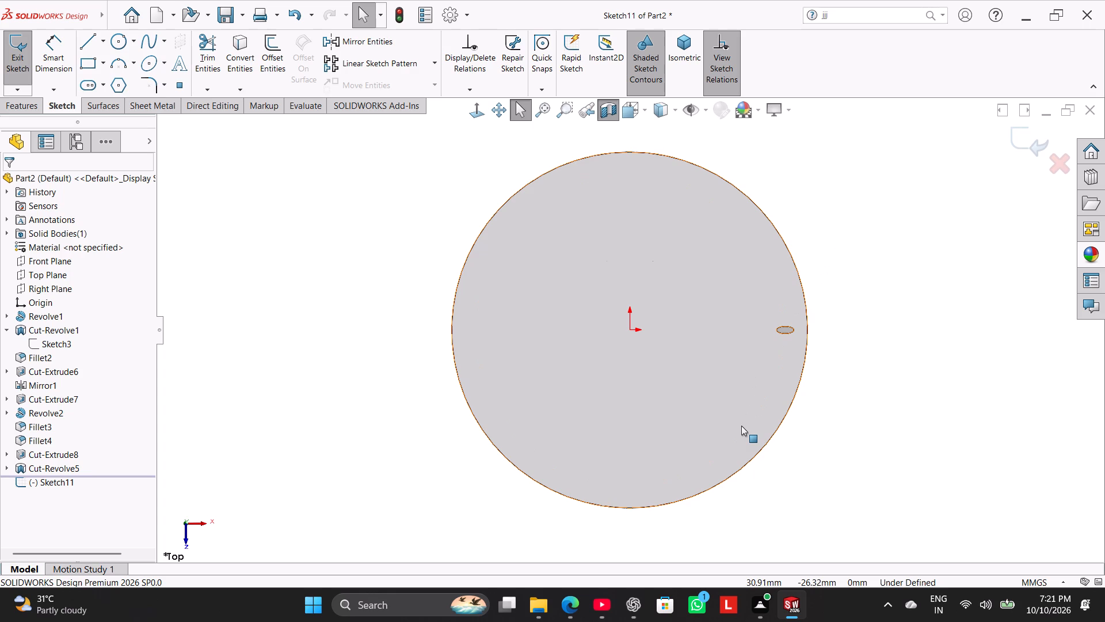
Start a circular sketch pattern centred on the origin and try to pick the Cut-Revolve5 oil passage for it.
{"action": "left_click", "coordinate": [345, 354]}
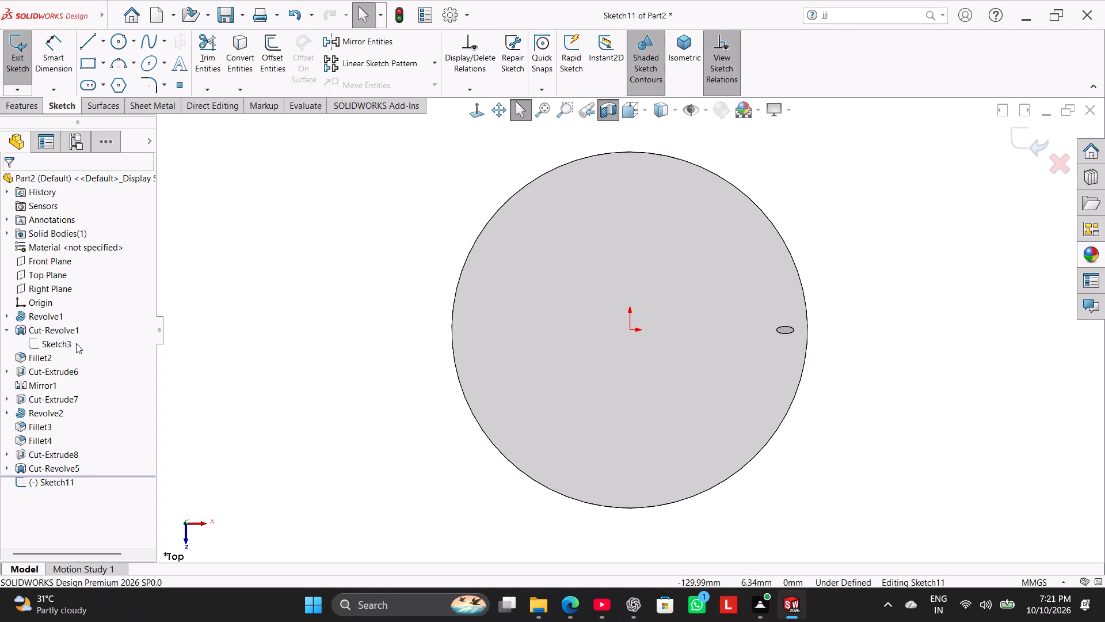
{"action": "left_click", "coordinate": [432, 56]}
{"action": "left_click", "coordinate": [422, 96]}
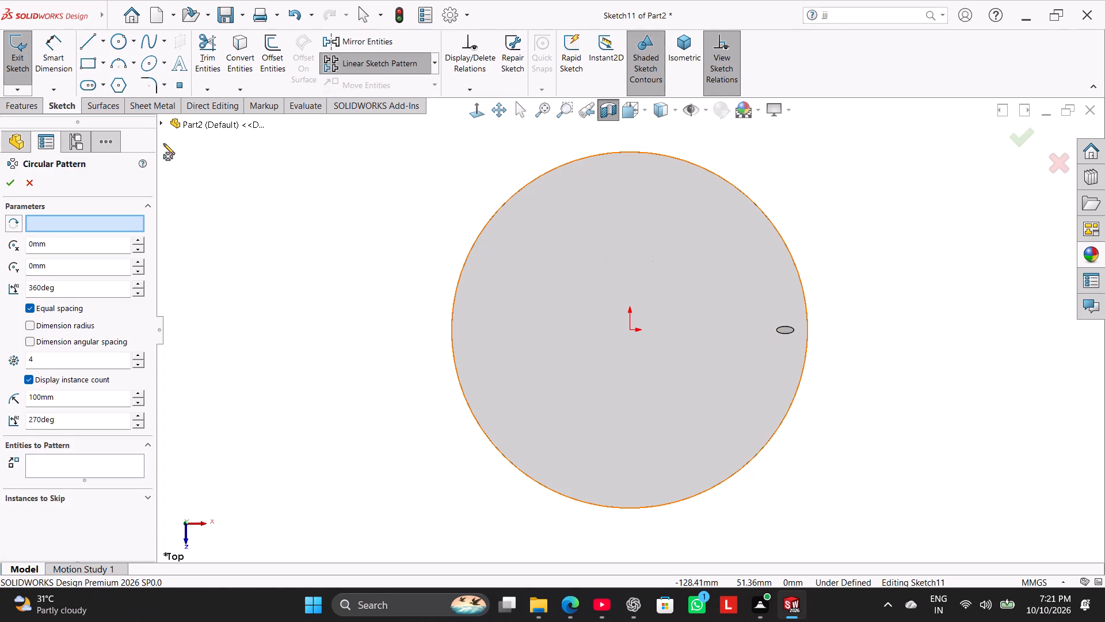
{"action": "left_click", "coordinate": [631, 331]}
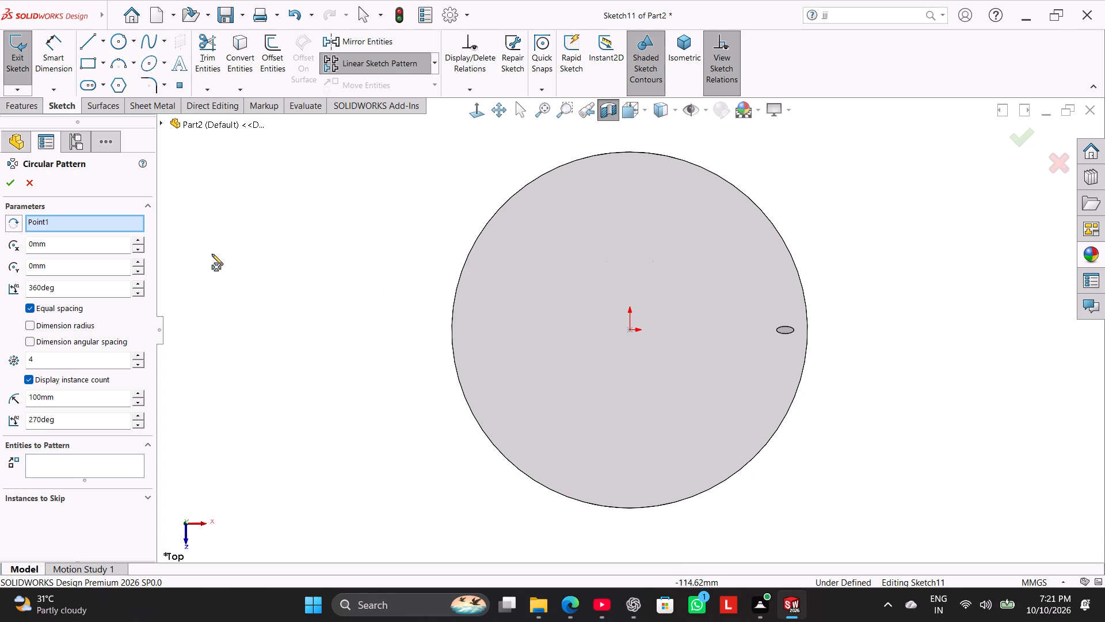
{"action": "left_click", "coordinate": [159, 121]}
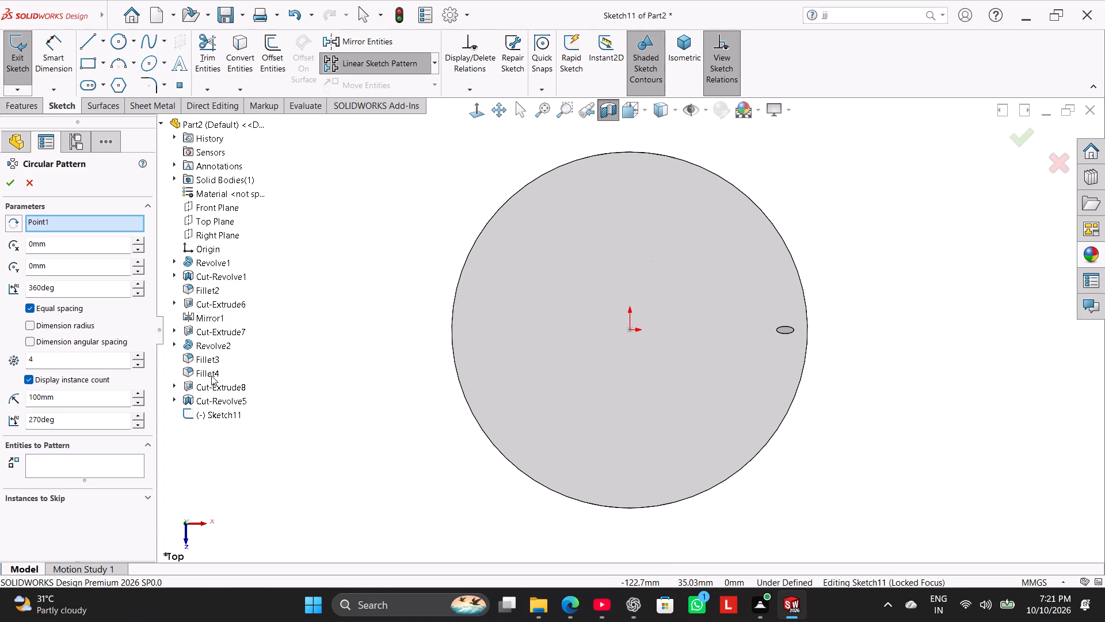
{"action": "left_click", "coordinate": [211, 402]}
{"action": "left_click", "coordinate": [218, 416]}
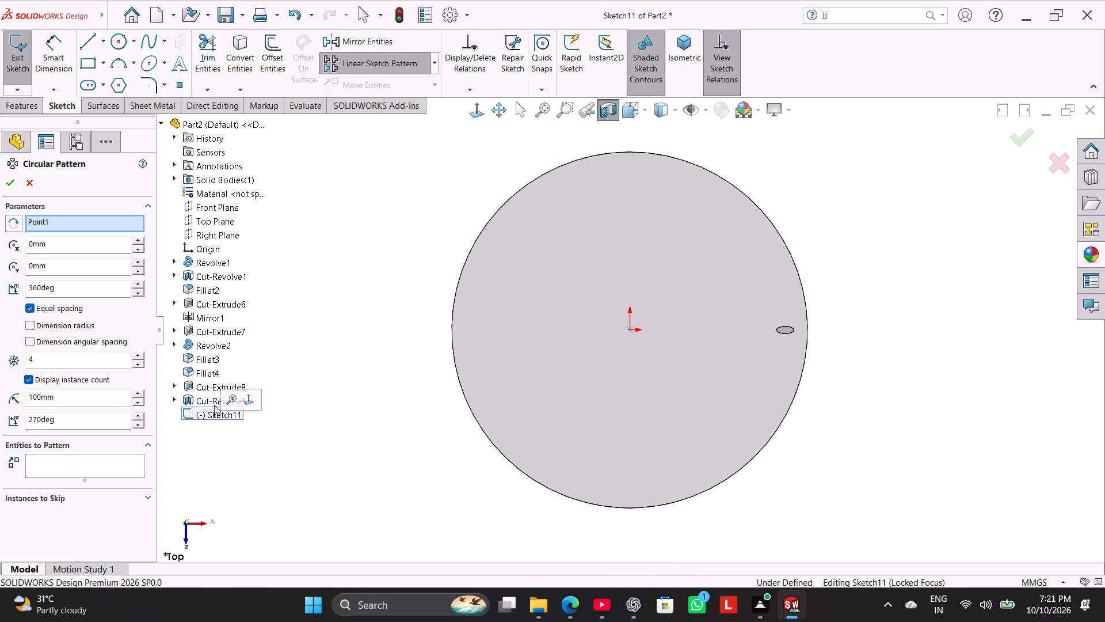
{"action": "left_click", "coordinate": [212, 397]}
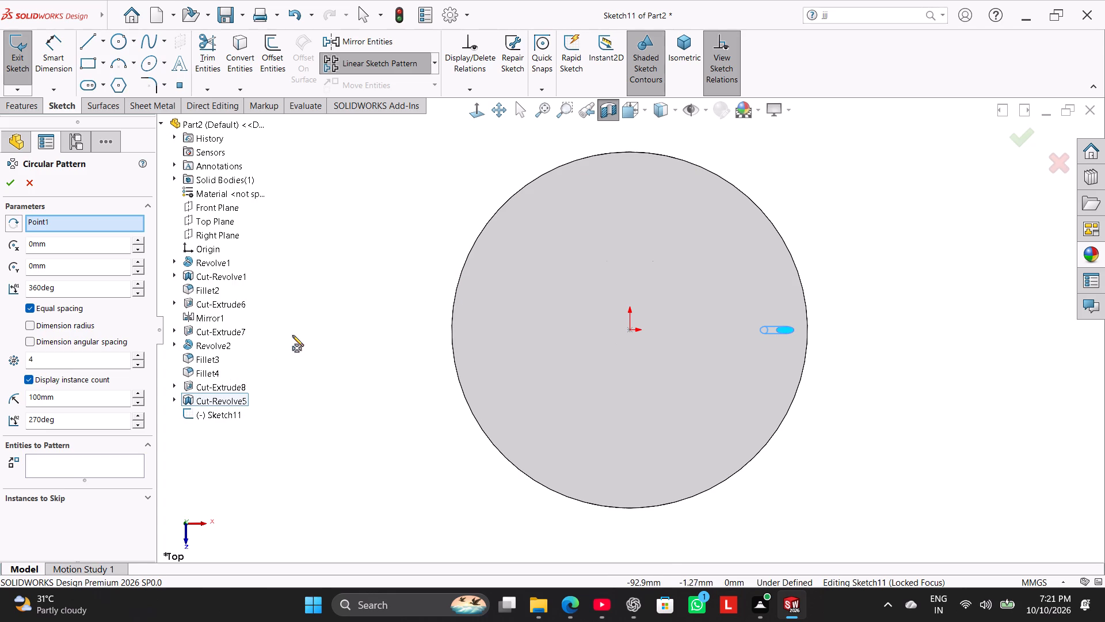
Set the circular pattern to 9 instances spaced 12.5 degrees apart, with equal spacing turned off.
{"action": "double_click", "coordinate": [70, 362]}
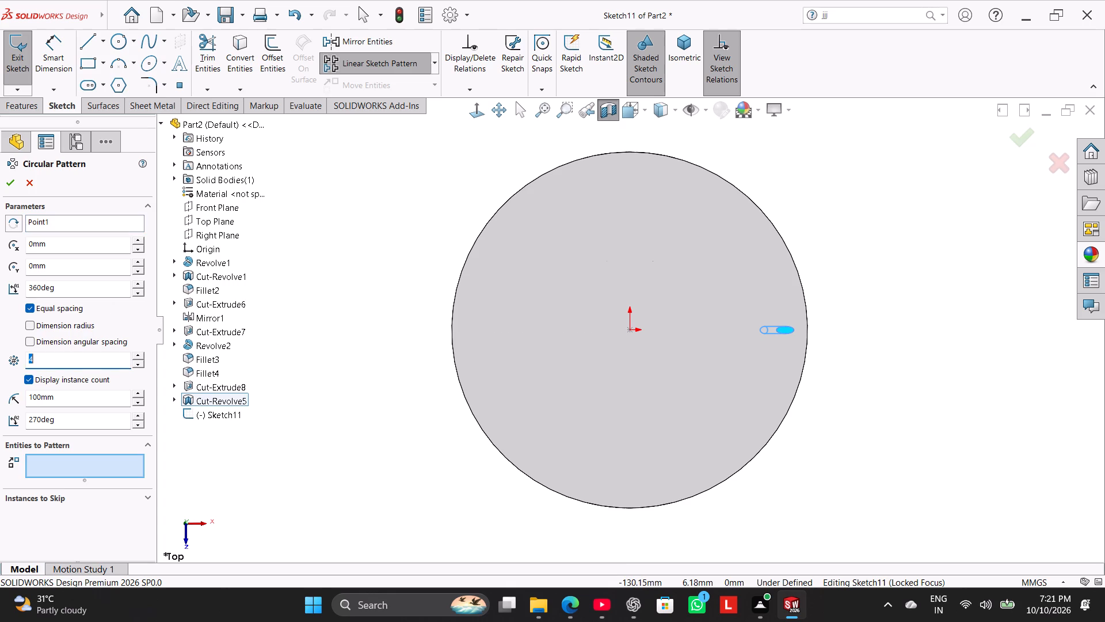
{"action": "key", "text": "9"}
{"action": "key", "text": "Return"}
{"action": "left_click", "coordinate": [55, 306]}
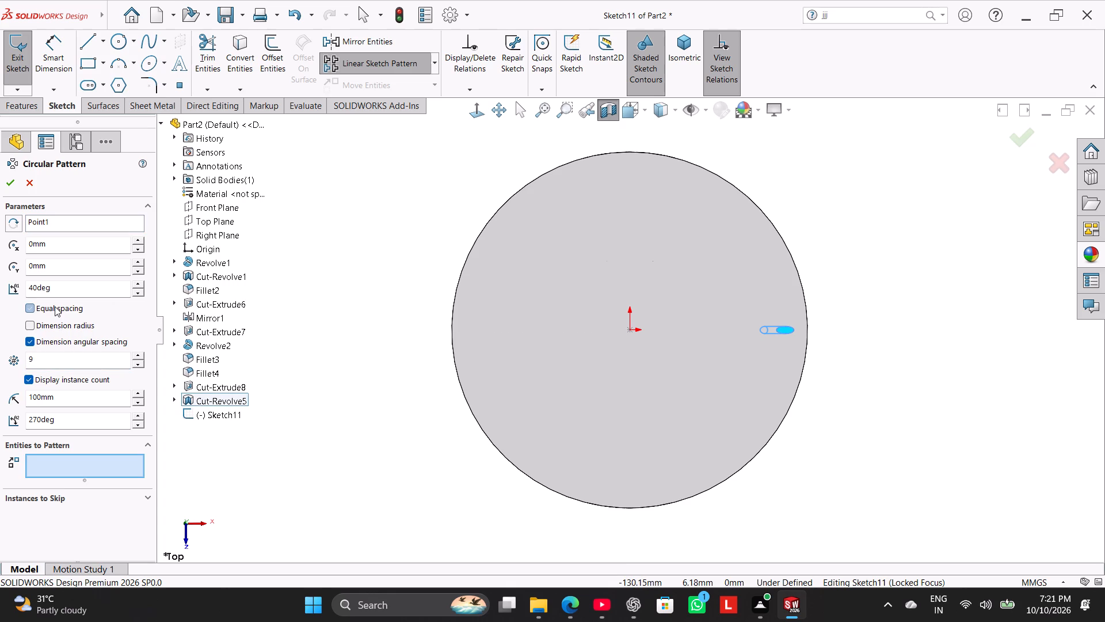
{"action": "left_click", "coordinate": [60, 321]}
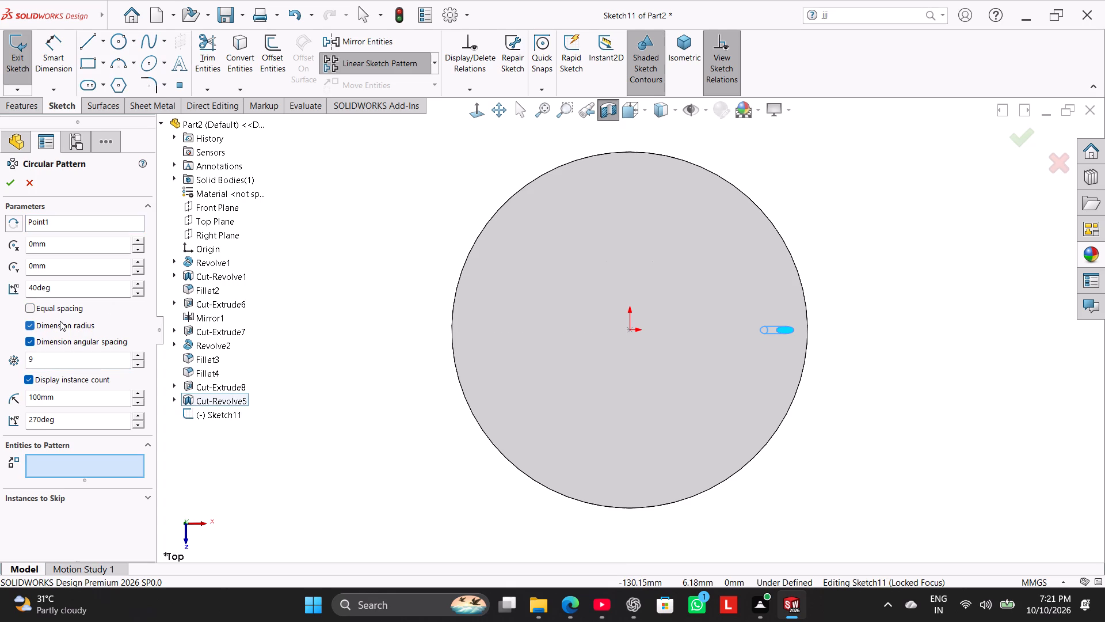
{"action": "left_click", "coordinate": [60, 321]}
{"action": "double_click", "coordinate": [71, 291]}
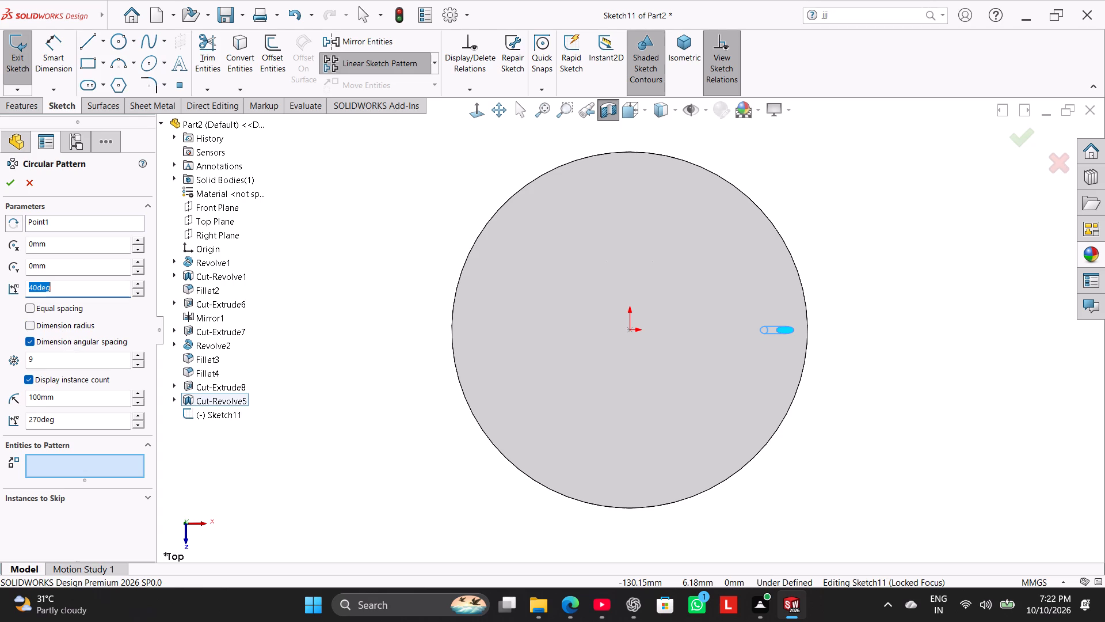
{"action": "type", "text": "12.5"}
{"action": "key", "text": "Return"}
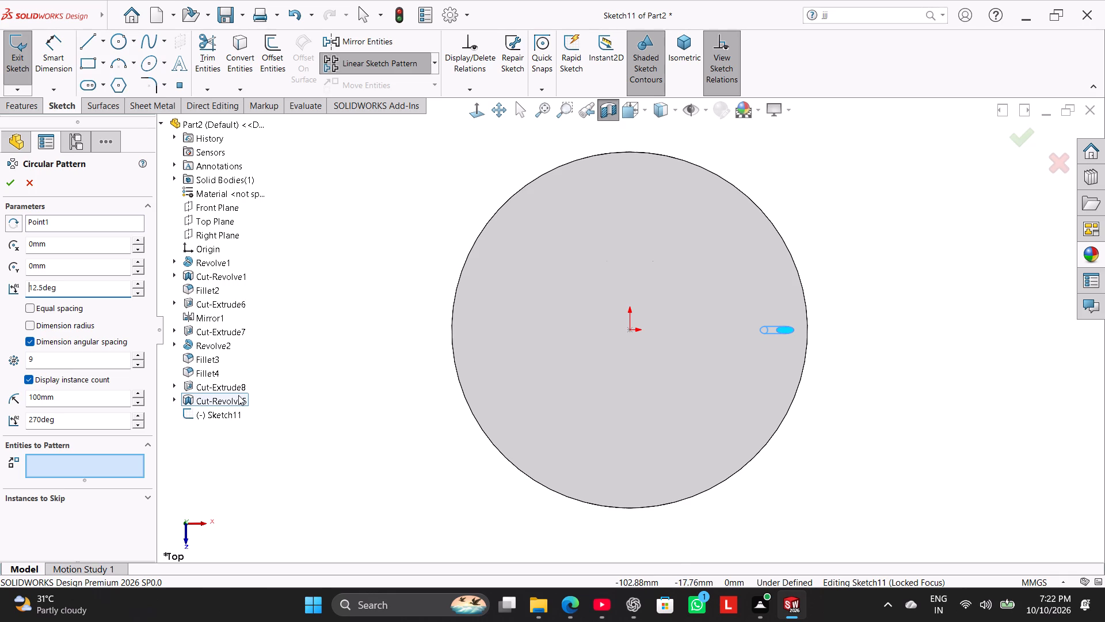
{"action": "left_click", "coordinate": [44, 374]}
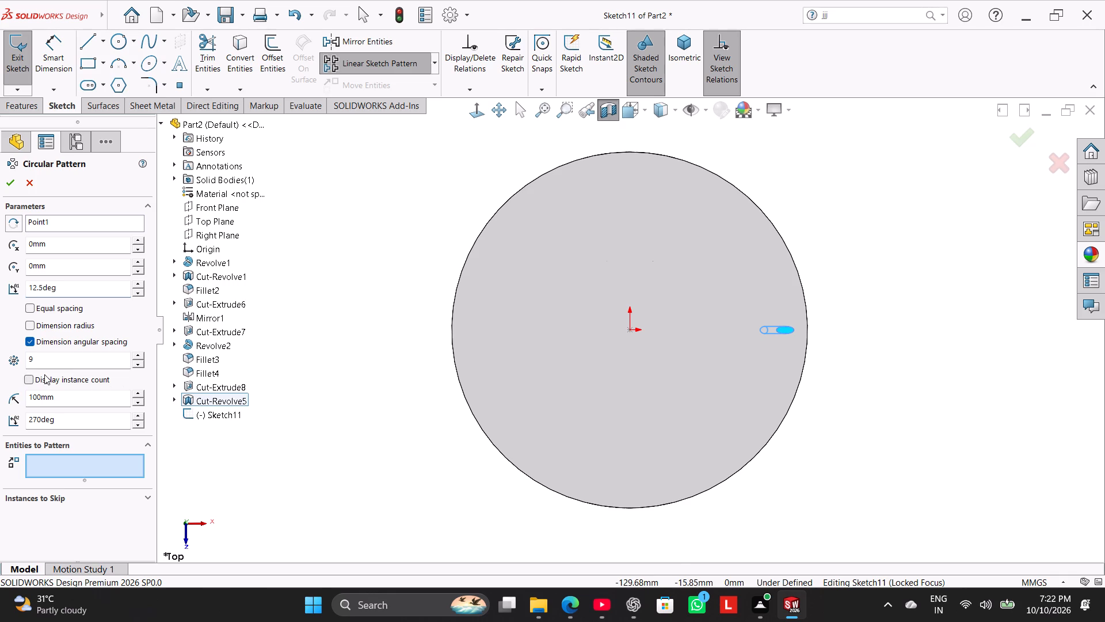
{"action": "left_click", "coordinate": [44, 374]}
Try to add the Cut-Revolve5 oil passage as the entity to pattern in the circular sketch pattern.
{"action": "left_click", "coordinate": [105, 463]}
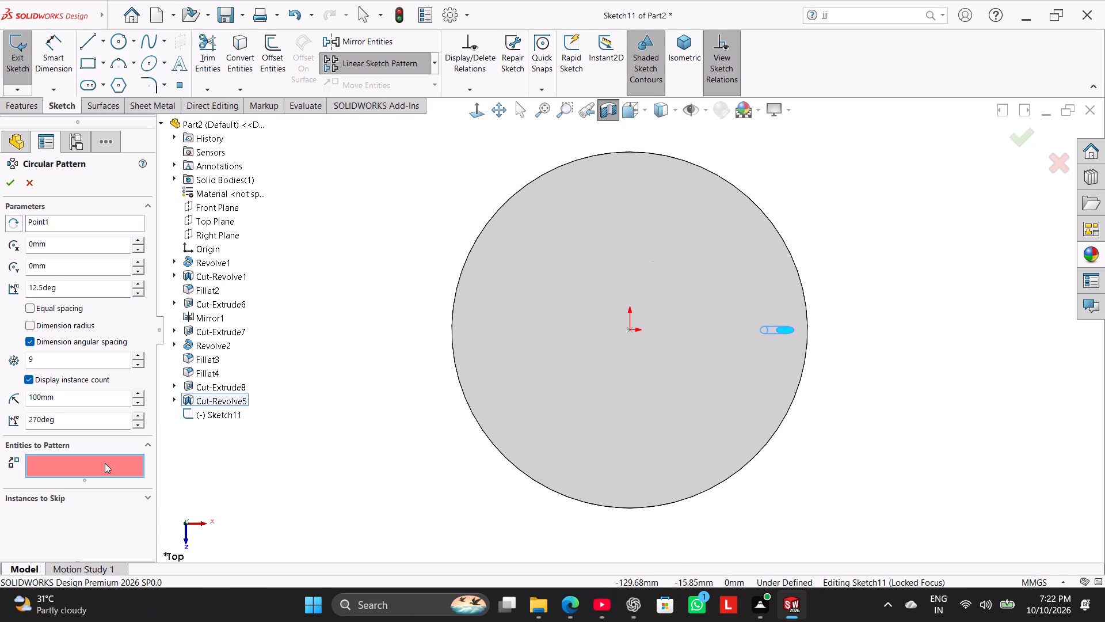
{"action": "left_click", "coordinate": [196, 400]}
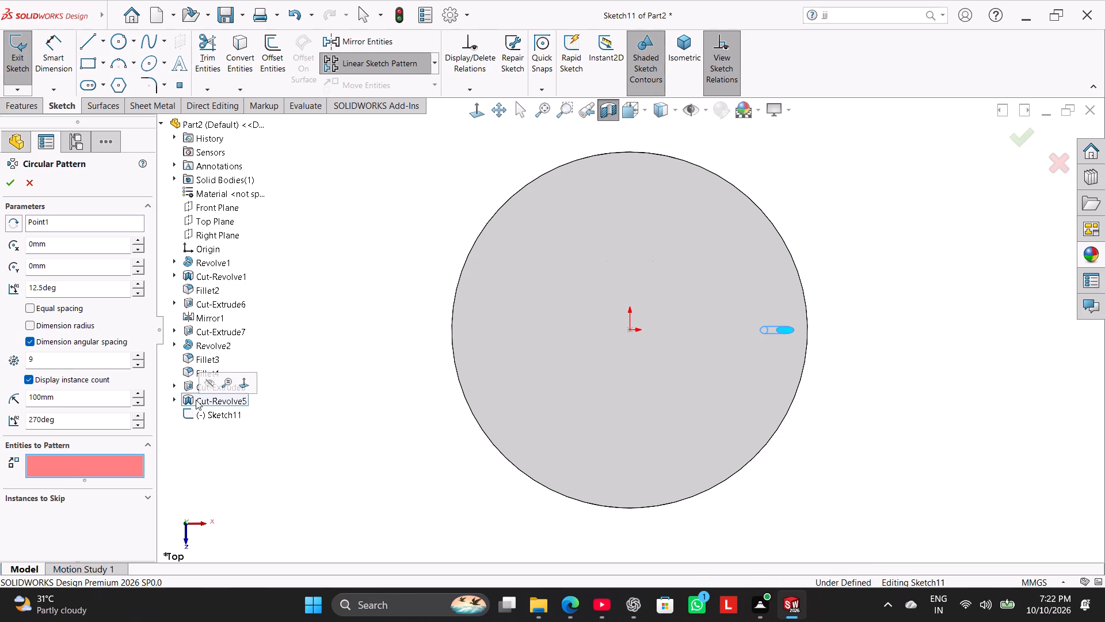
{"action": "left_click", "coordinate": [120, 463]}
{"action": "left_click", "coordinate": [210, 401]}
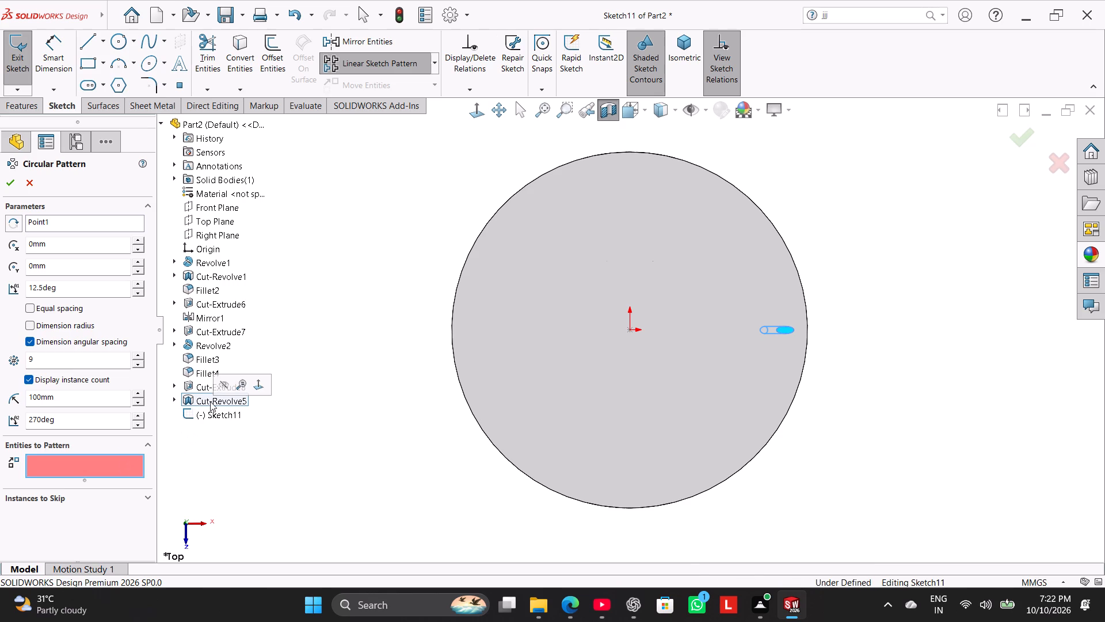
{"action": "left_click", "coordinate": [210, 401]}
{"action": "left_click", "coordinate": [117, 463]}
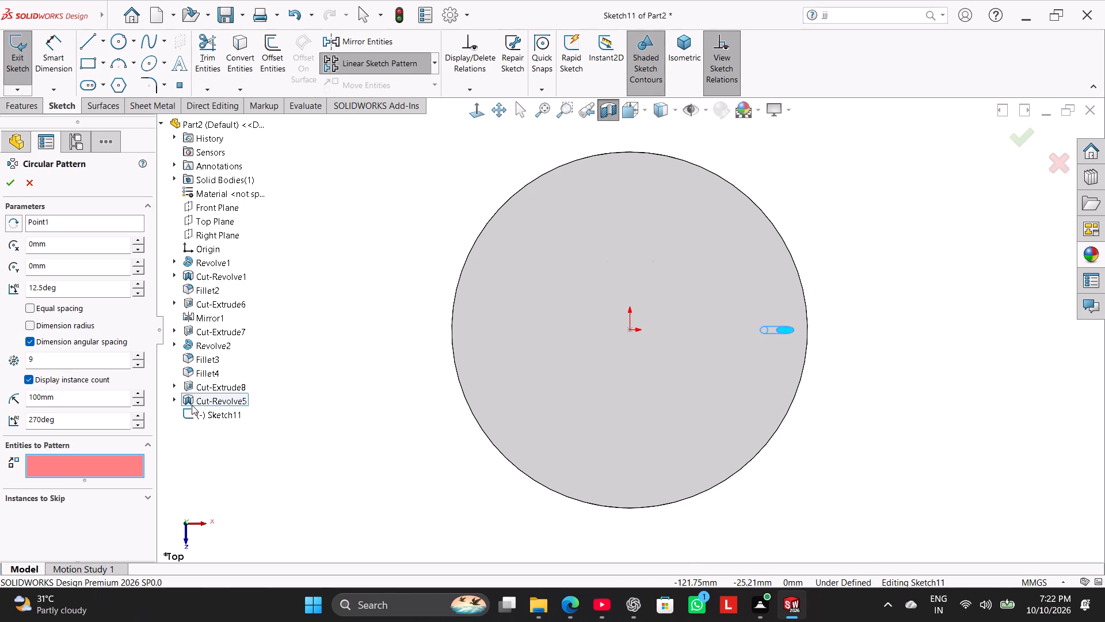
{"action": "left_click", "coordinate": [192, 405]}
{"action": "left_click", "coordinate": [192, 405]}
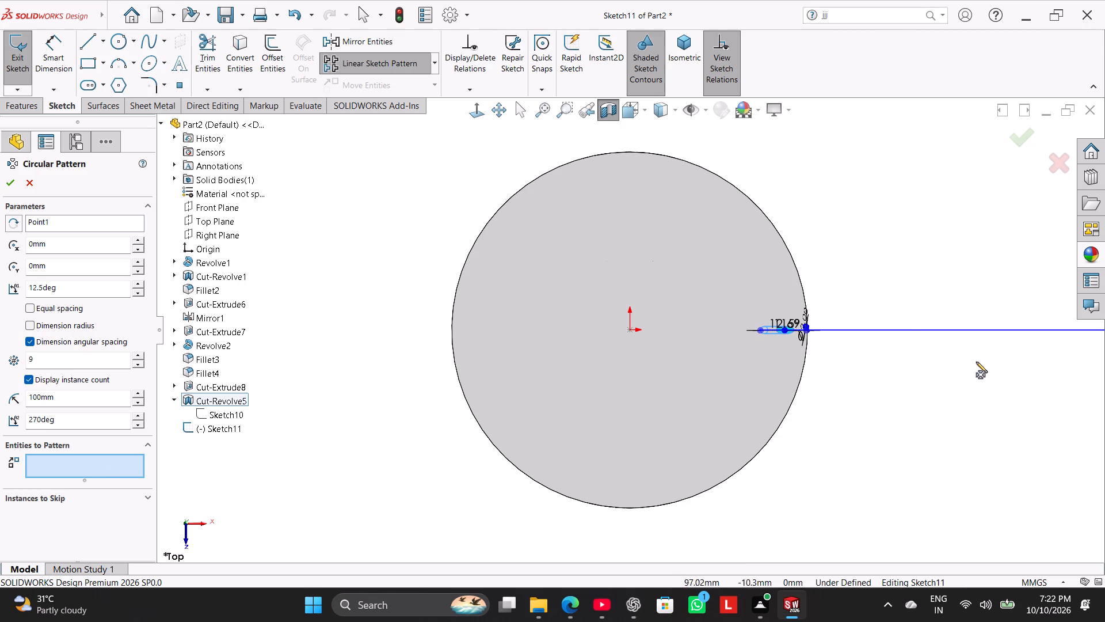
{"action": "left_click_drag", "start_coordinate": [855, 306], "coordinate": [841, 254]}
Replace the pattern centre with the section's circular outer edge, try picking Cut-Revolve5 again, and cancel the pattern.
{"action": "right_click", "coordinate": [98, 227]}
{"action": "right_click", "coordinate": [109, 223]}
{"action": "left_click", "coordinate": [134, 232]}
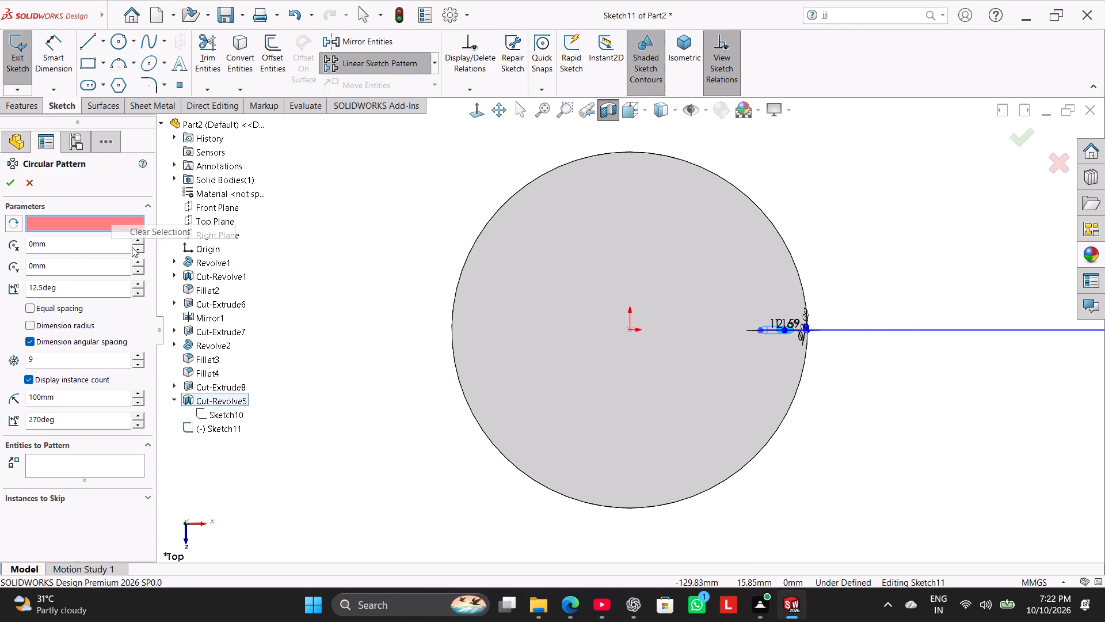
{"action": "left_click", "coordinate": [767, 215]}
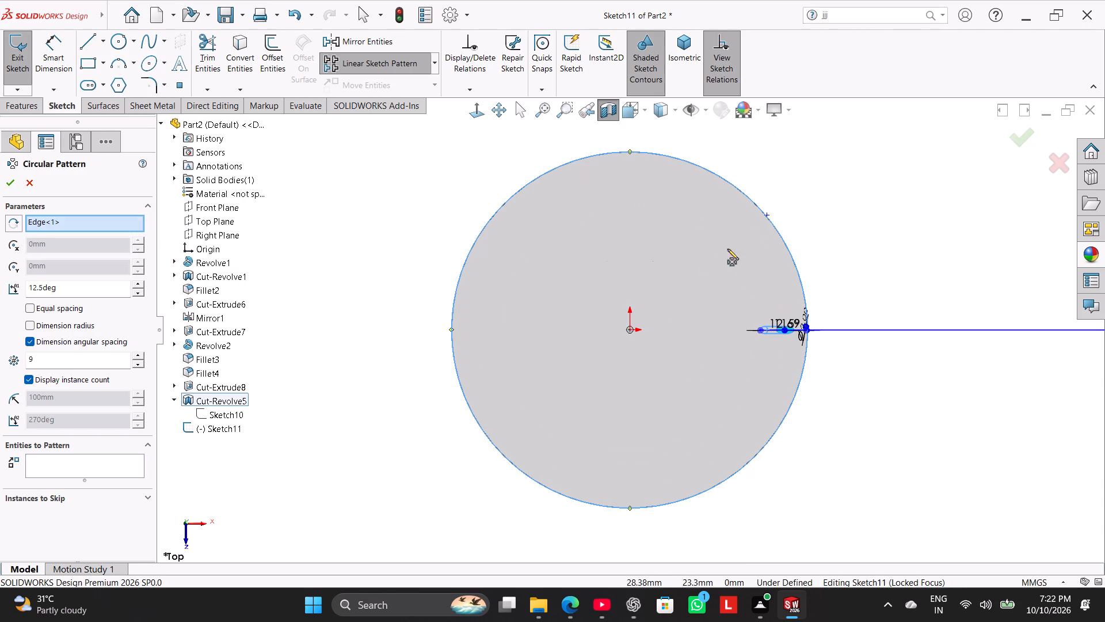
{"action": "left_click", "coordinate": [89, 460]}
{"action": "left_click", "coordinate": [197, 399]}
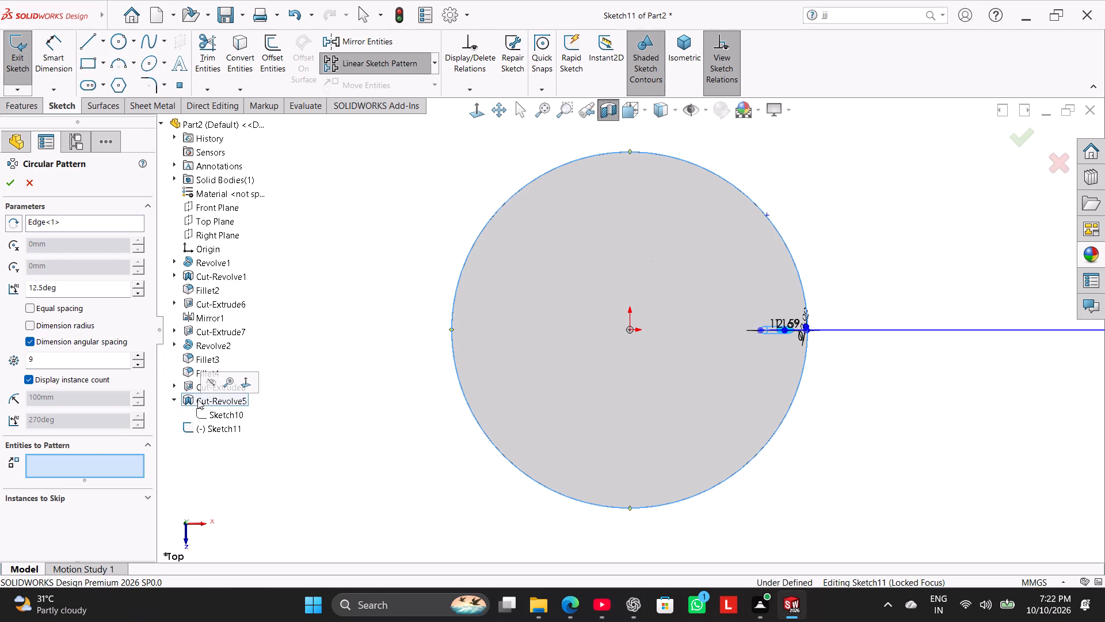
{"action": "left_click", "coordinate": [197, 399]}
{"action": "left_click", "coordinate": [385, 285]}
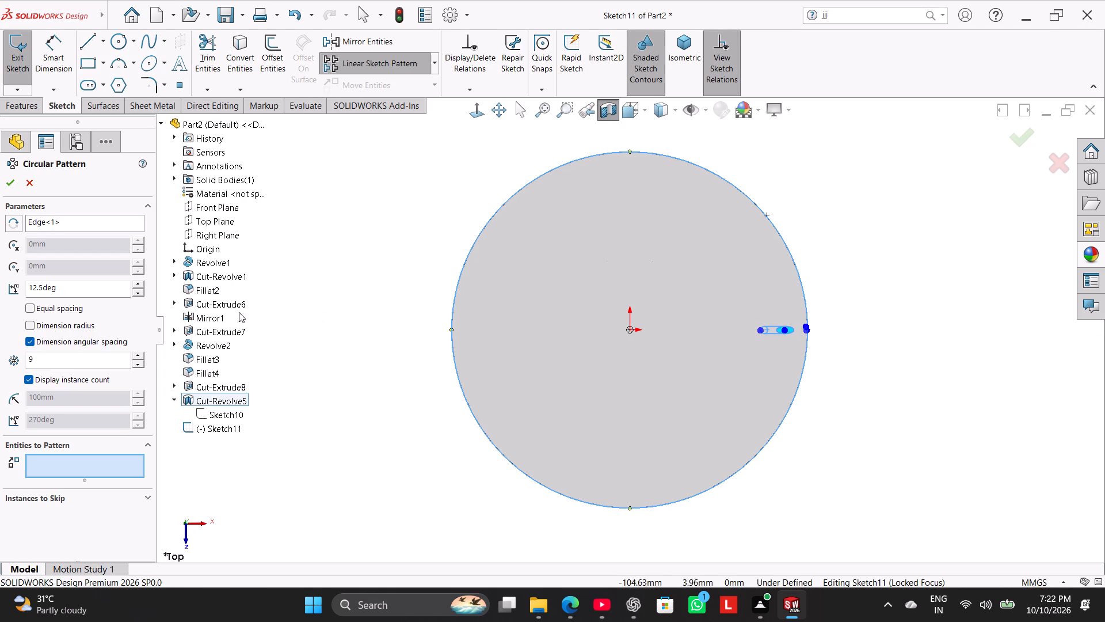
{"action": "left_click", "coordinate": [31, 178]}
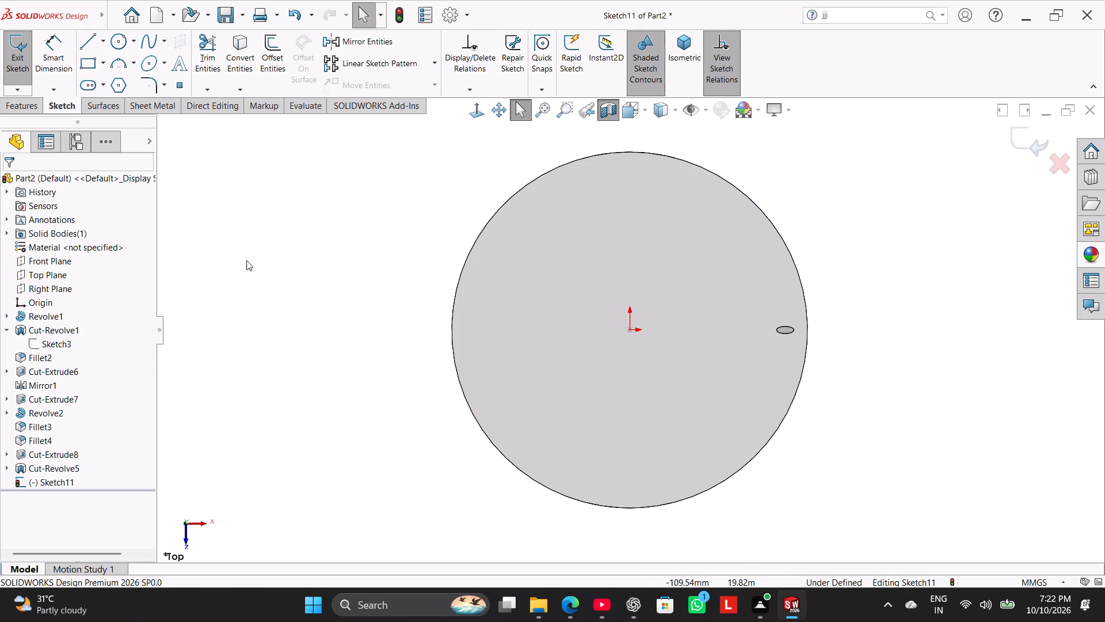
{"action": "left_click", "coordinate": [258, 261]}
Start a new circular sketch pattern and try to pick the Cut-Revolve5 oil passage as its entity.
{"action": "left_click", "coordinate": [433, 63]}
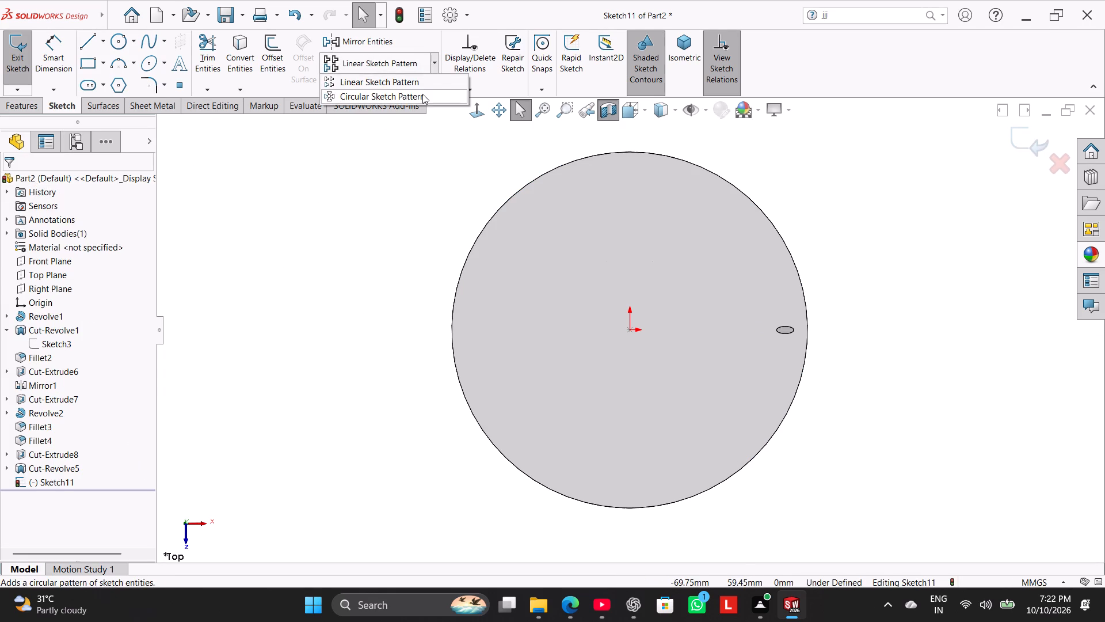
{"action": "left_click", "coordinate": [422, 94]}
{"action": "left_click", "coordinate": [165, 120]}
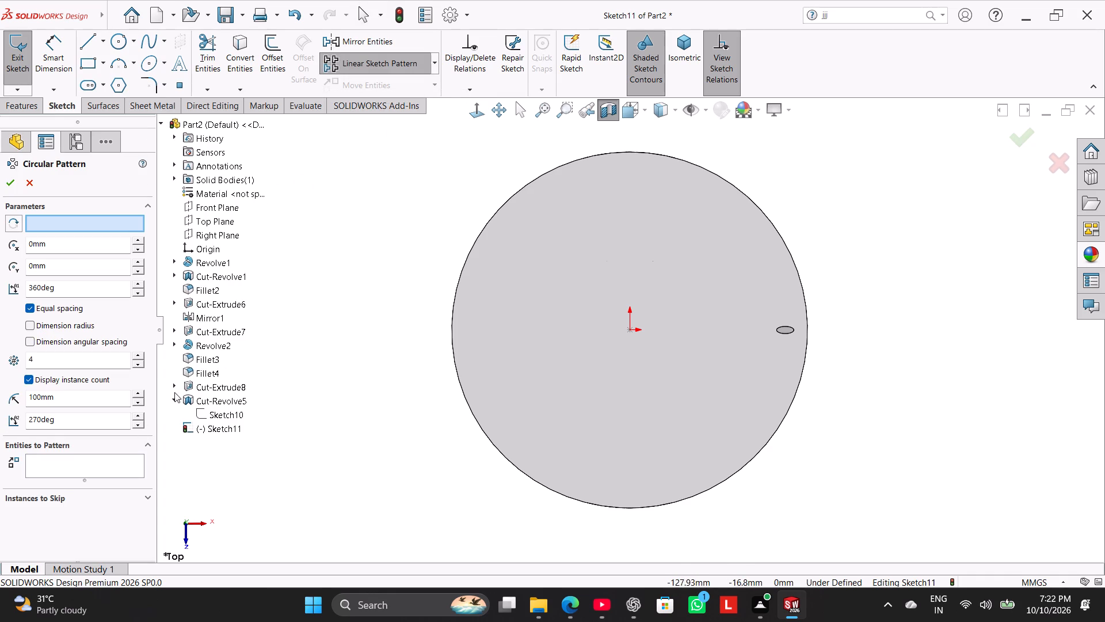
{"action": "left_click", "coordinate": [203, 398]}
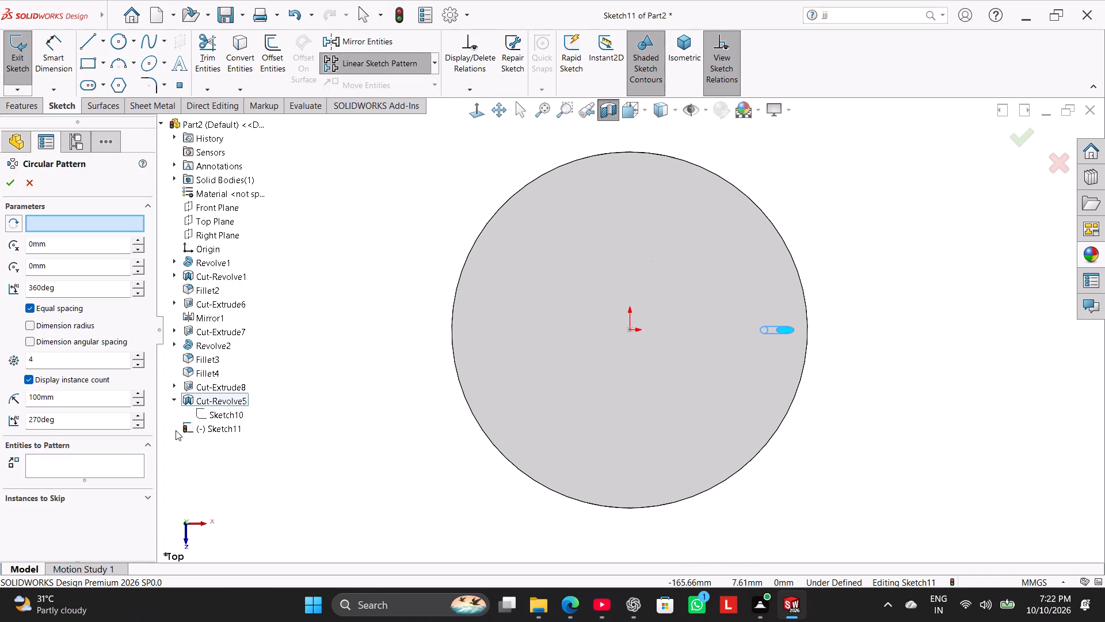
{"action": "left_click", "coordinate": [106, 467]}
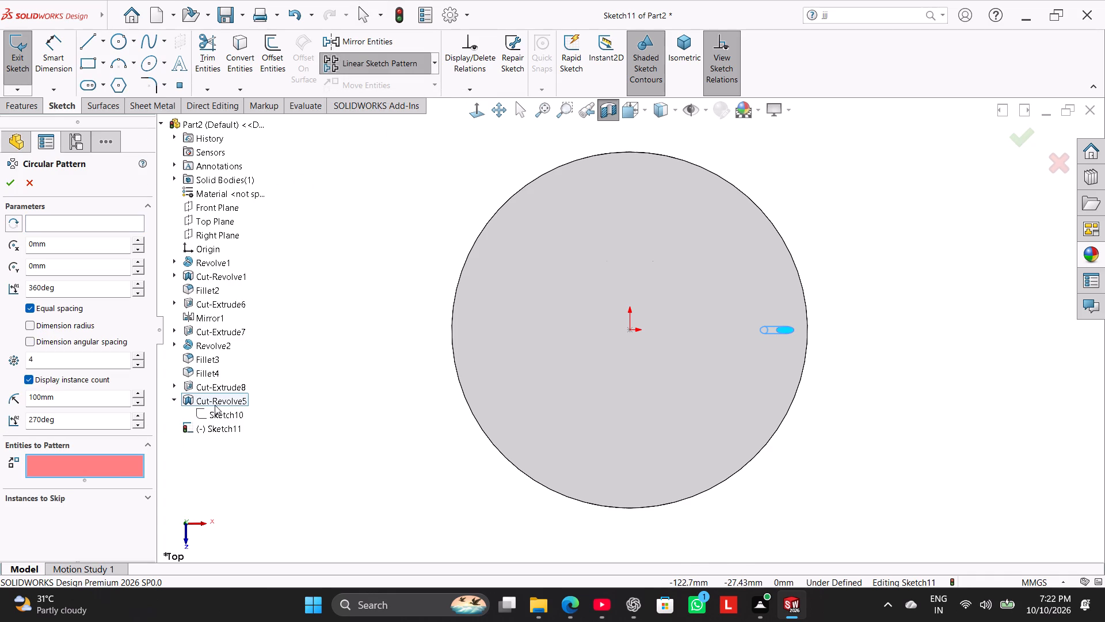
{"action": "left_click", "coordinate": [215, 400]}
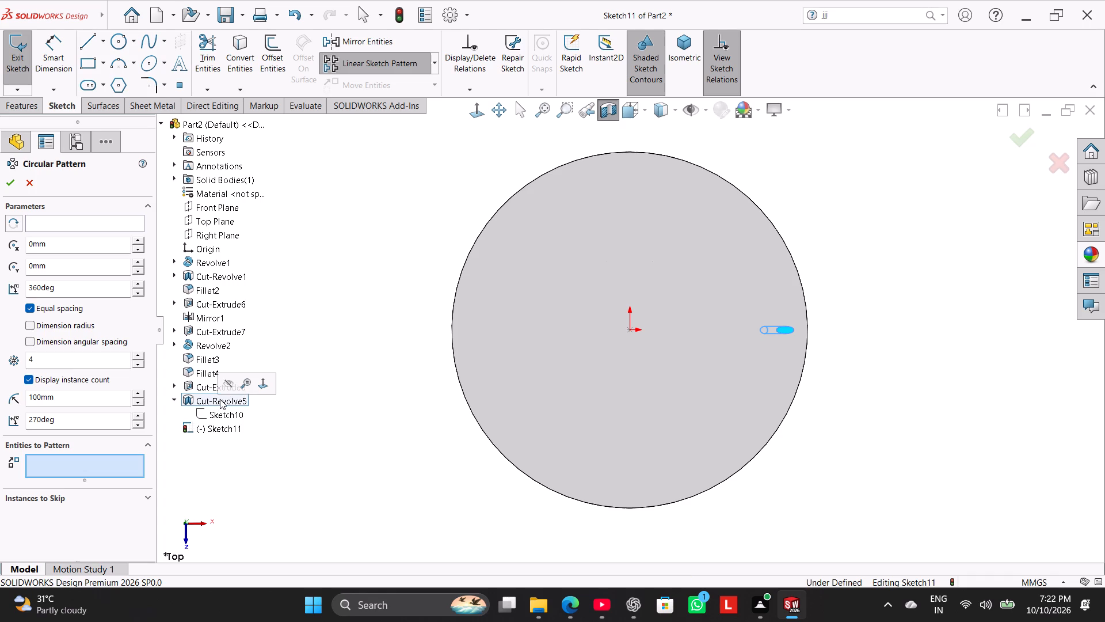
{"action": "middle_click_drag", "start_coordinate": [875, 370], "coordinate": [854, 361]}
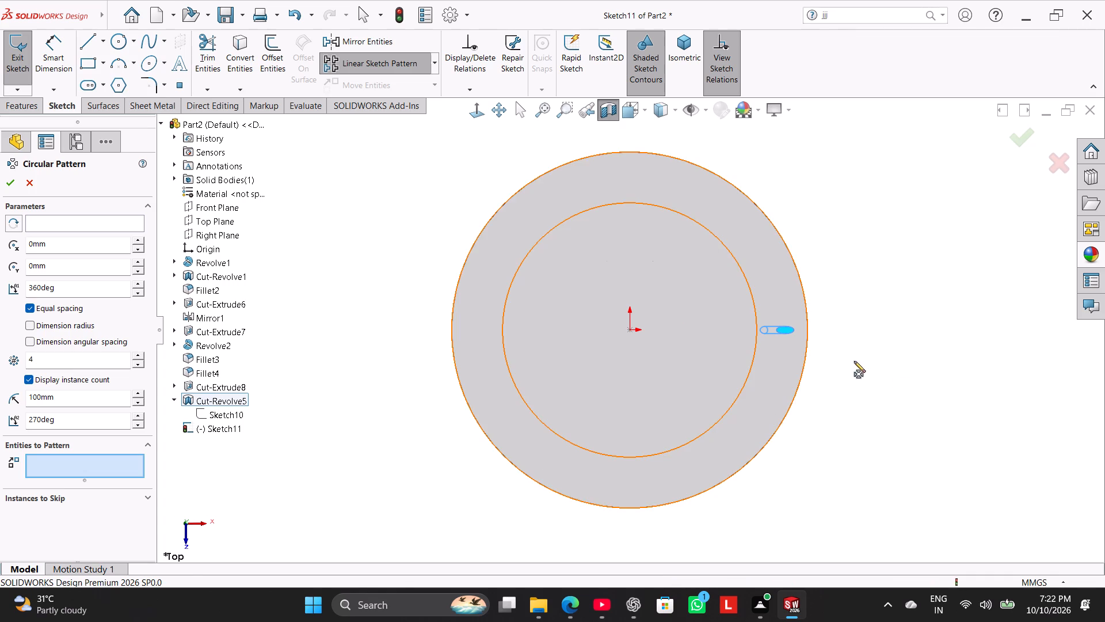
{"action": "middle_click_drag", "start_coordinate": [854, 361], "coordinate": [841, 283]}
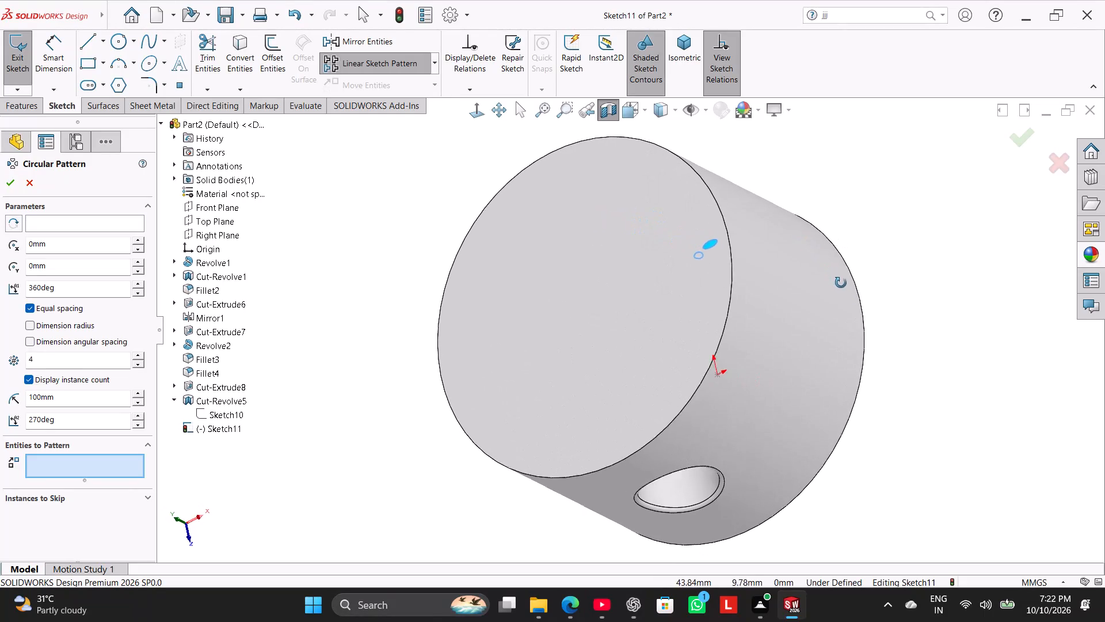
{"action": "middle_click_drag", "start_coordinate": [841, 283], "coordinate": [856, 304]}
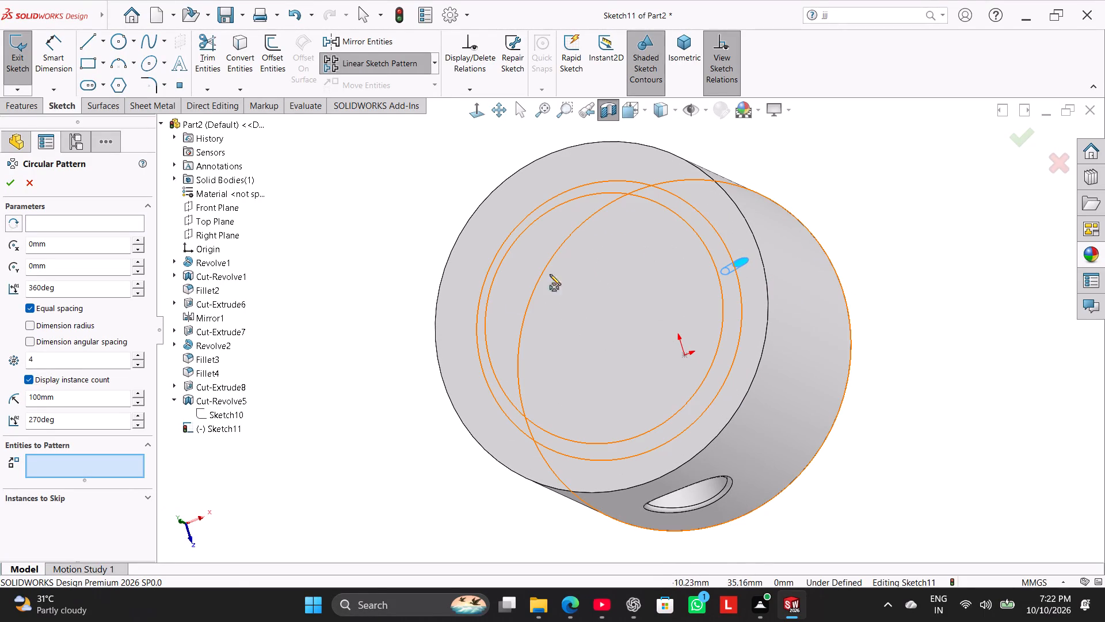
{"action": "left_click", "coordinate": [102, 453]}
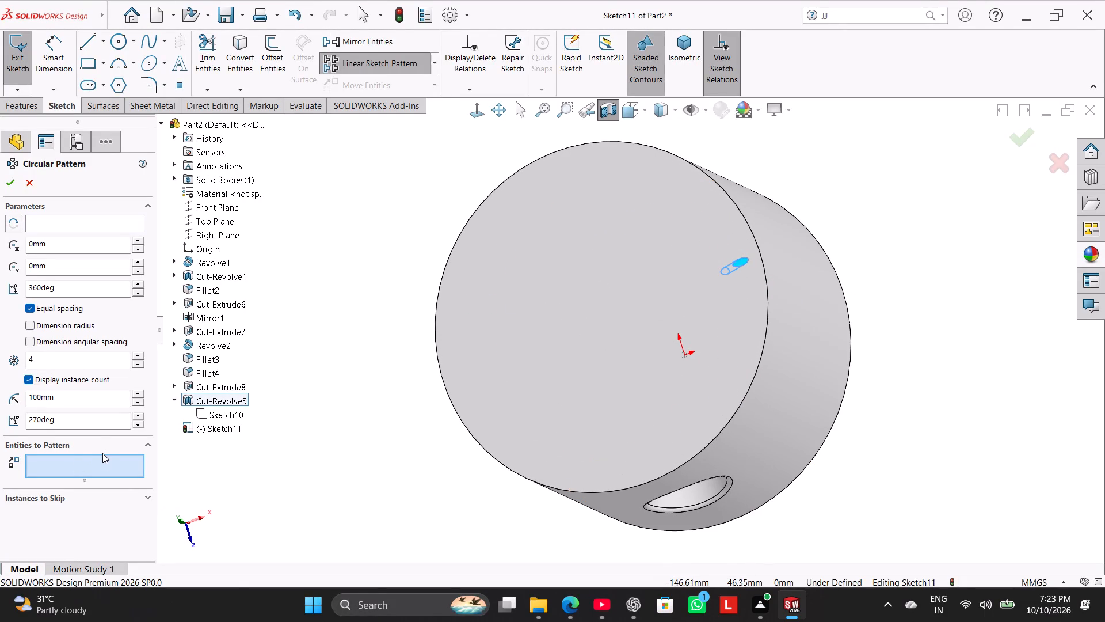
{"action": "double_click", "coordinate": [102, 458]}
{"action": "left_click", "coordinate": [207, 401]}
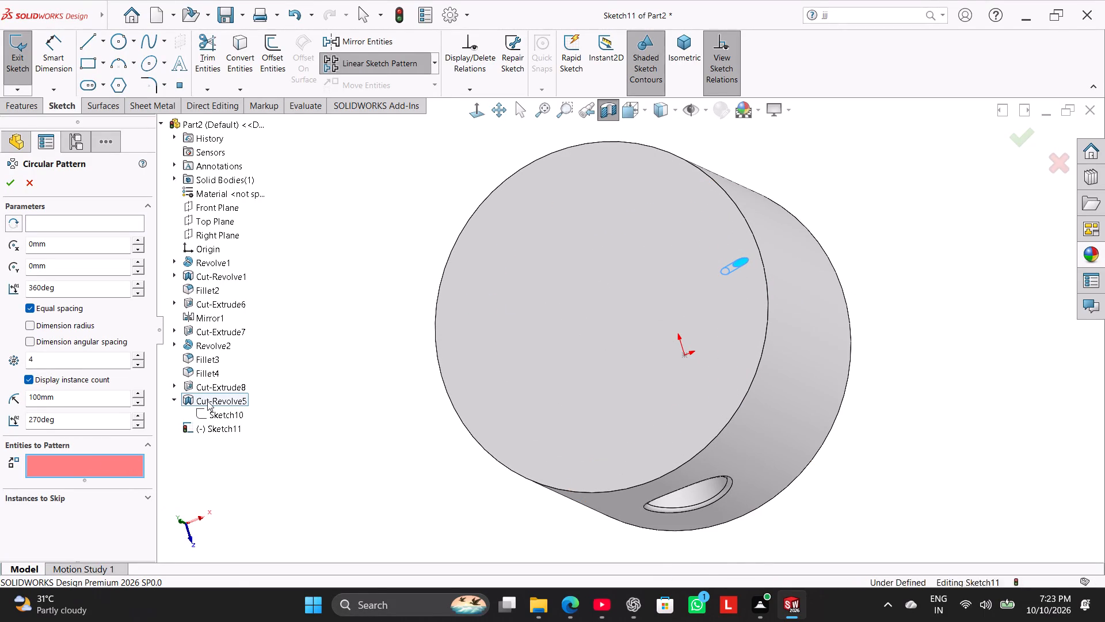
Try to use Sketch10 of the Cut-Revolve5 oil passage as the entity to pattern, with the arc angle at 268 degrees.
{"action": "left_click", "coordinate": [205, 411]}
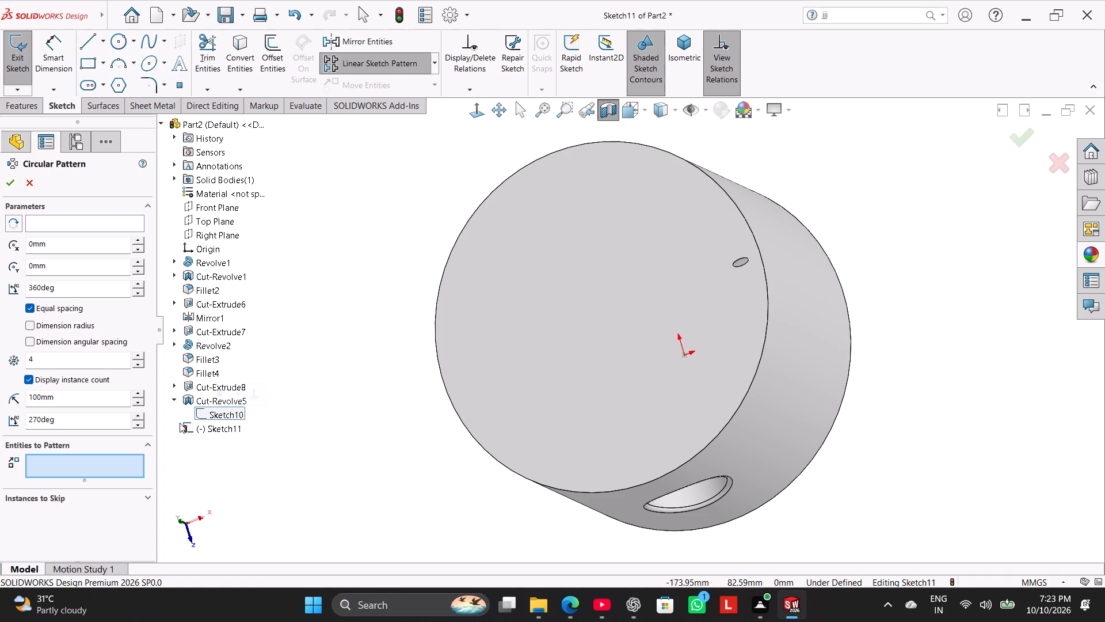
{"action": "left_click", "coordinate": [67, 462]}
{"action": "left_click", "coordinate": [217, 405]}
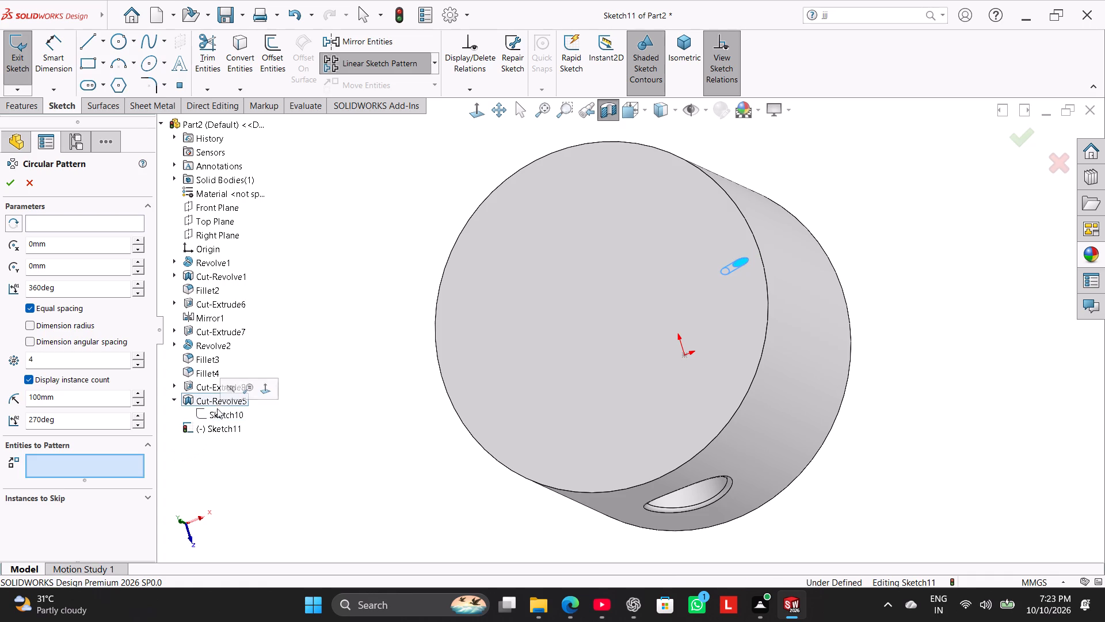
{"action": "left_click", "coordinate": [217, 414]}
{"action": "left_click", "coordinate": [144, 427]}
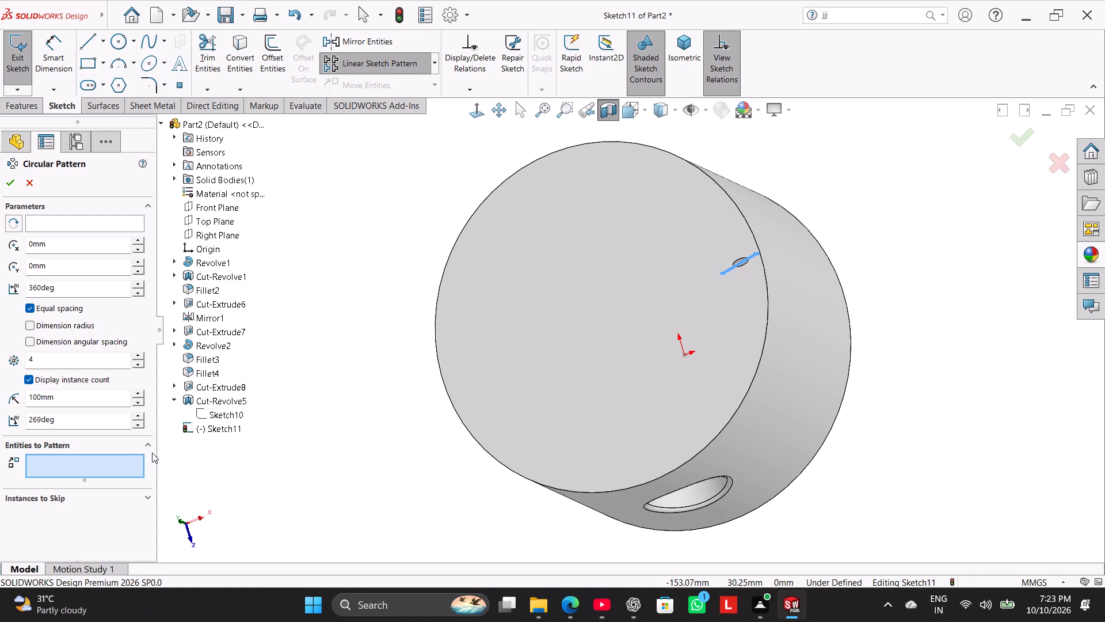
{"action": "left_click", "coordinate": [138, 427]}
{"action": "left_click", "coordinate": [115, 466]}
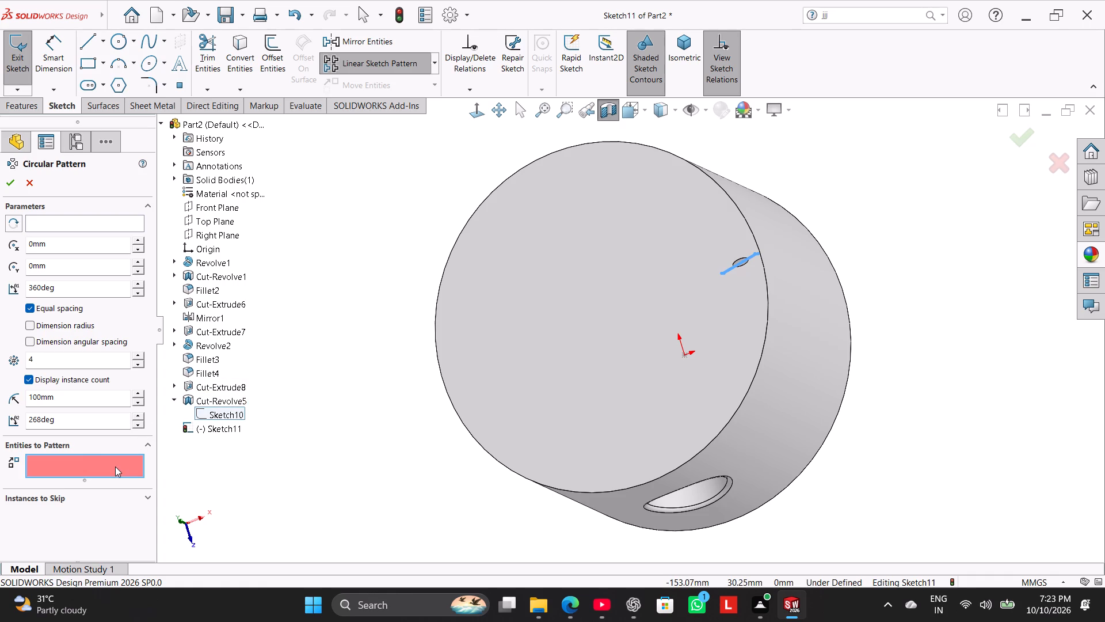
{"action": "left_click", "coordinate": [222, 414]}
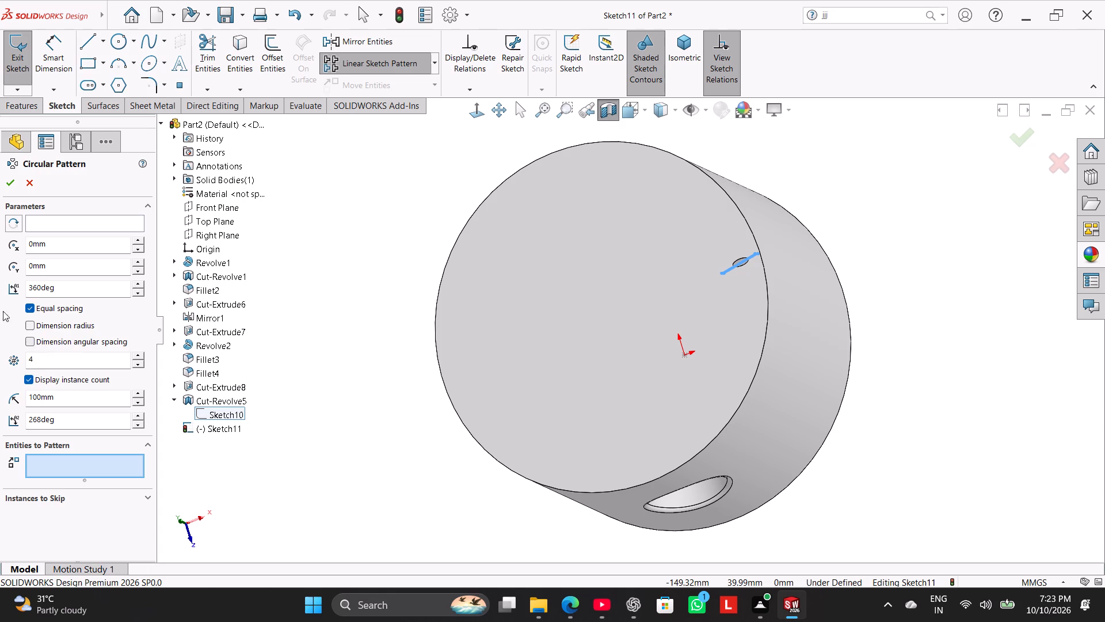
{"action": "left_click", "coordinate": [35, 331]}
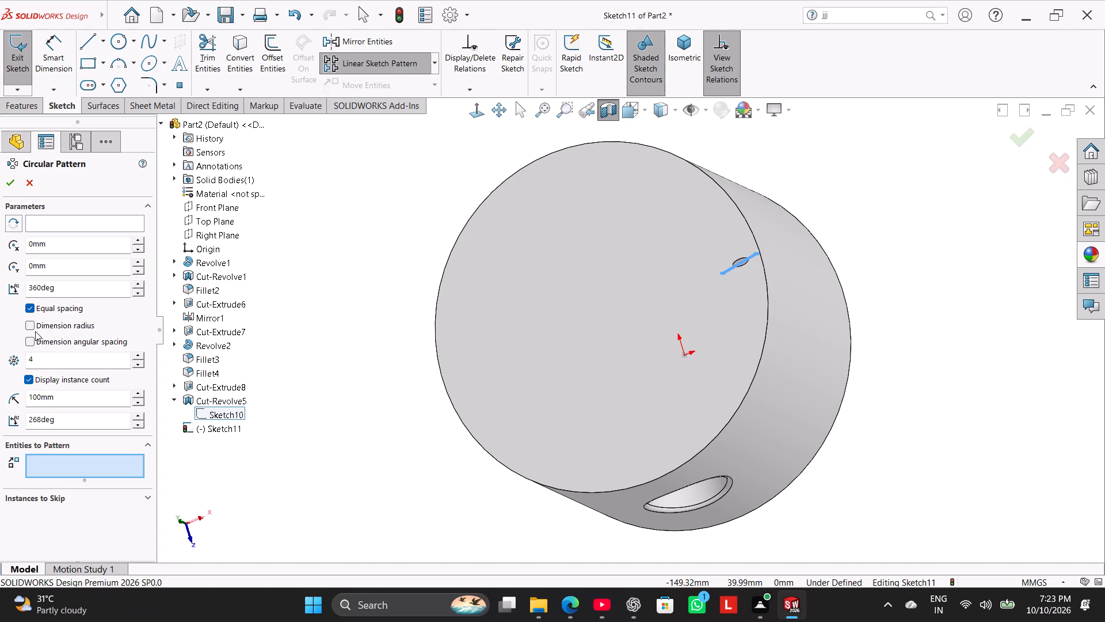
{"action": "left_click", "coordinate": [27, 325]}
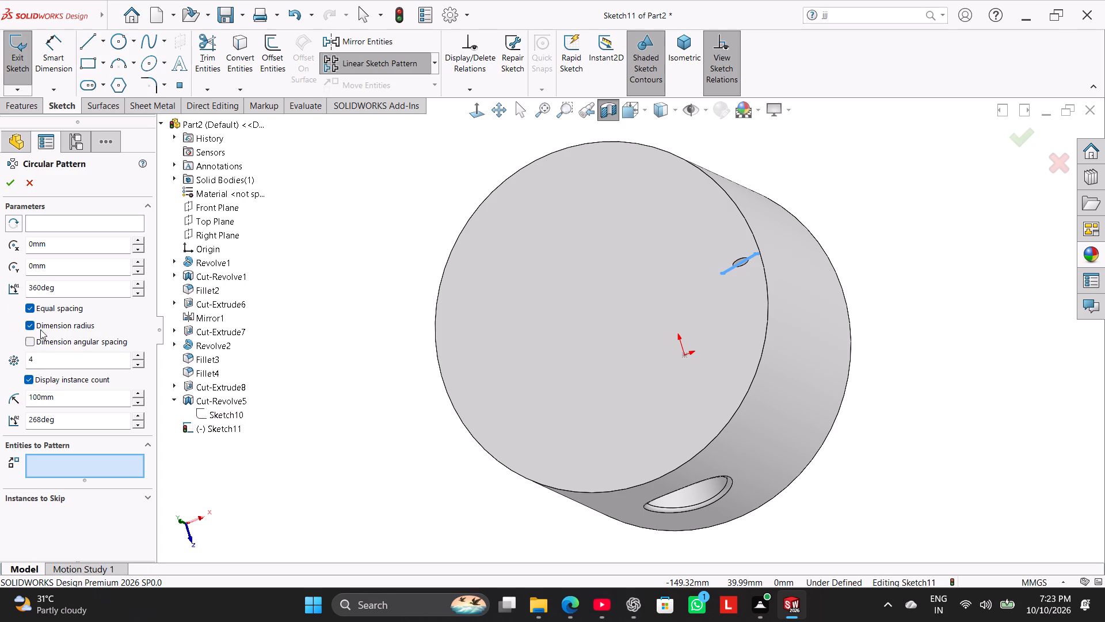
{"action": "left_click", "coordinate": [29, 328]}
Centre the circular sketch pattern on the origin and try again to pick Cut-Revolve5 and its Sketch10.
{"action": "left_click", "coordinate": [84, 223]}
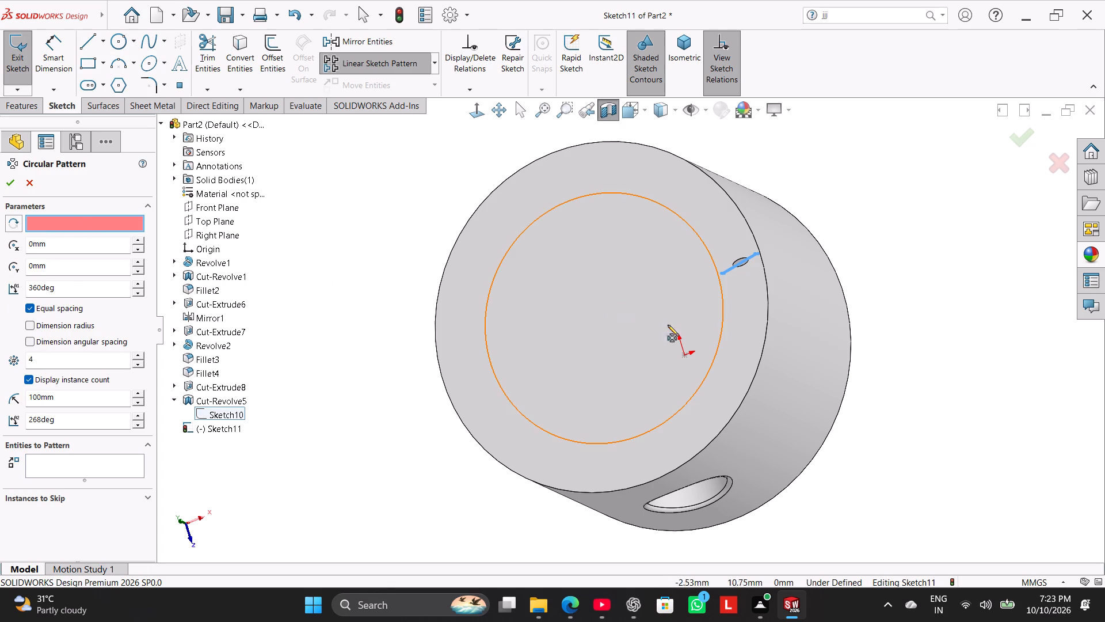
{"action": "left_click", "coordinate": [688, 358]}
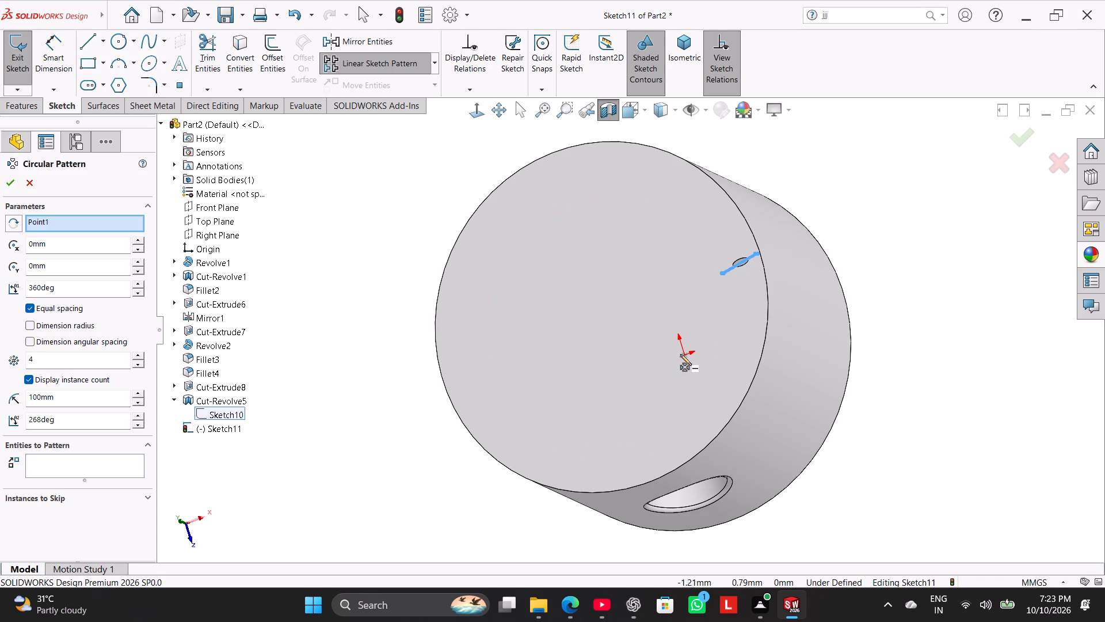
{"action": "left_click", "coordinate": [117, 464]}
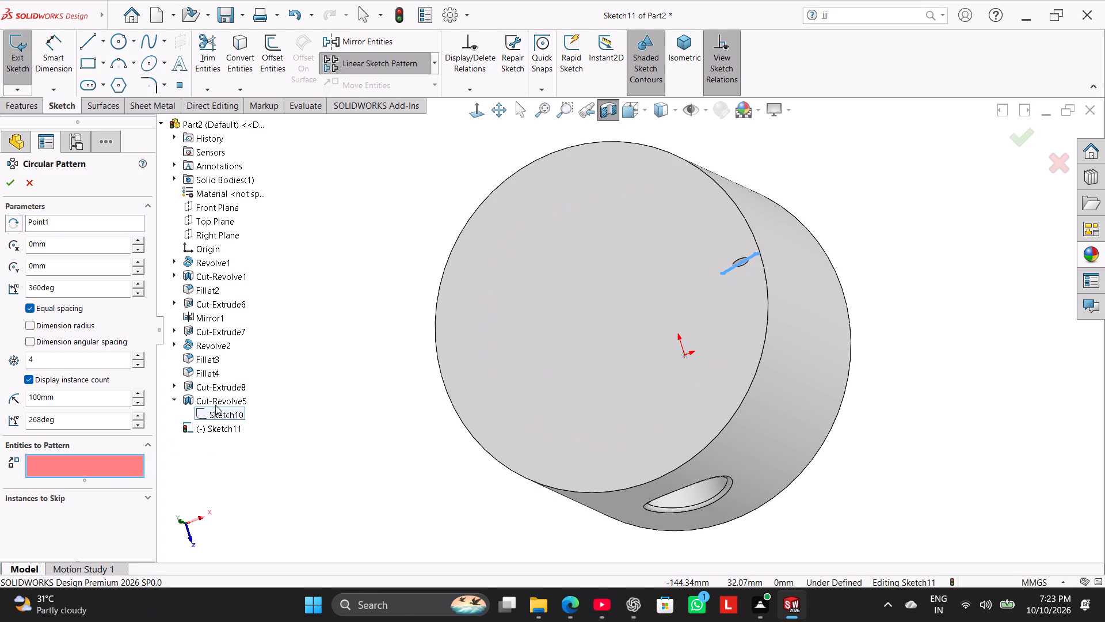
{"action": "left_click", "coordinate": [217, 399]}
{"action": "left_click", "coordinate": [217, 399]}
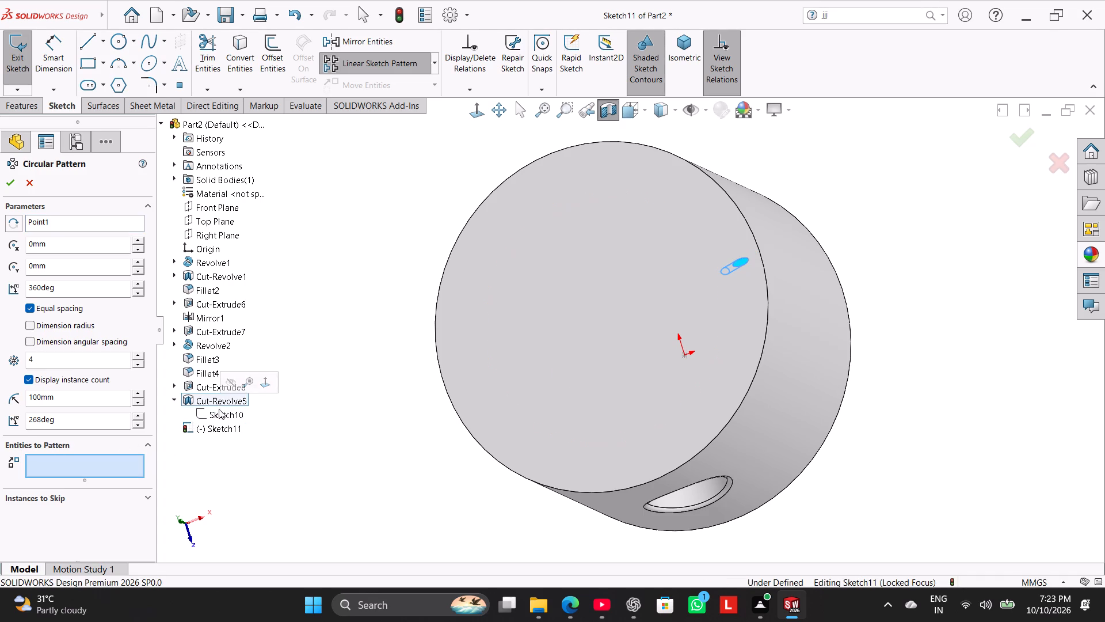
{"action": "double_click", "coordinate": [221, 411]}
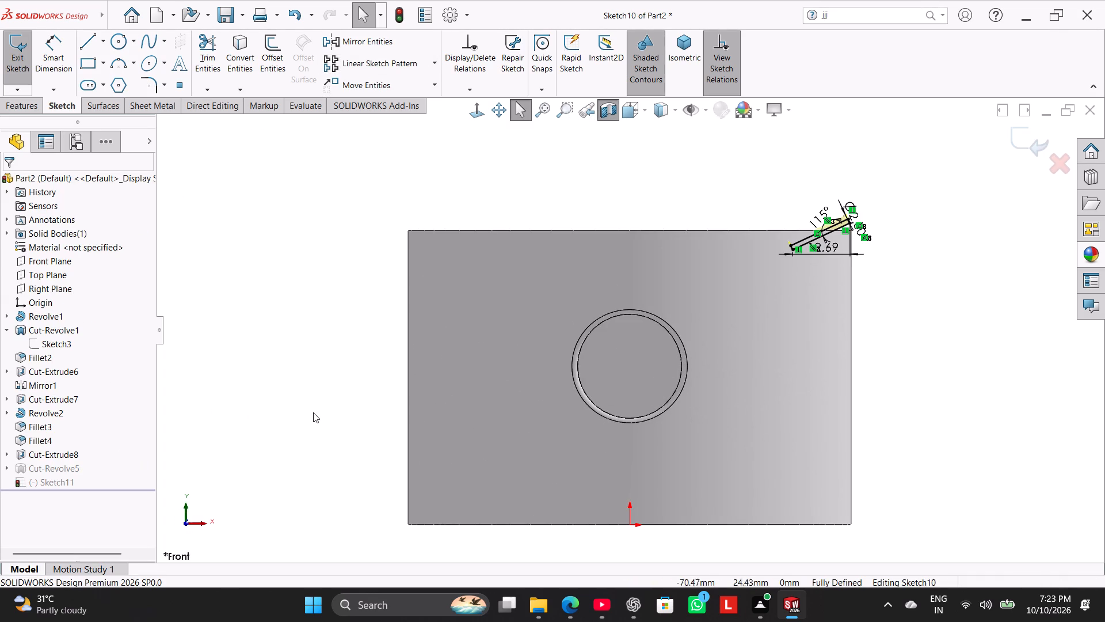
Exit the oil passage's Sketch10 and turn off the section view.
{"action": "middle_click_drag", "start_coordinate": [580, 188], "coordinate": [603, 278]}
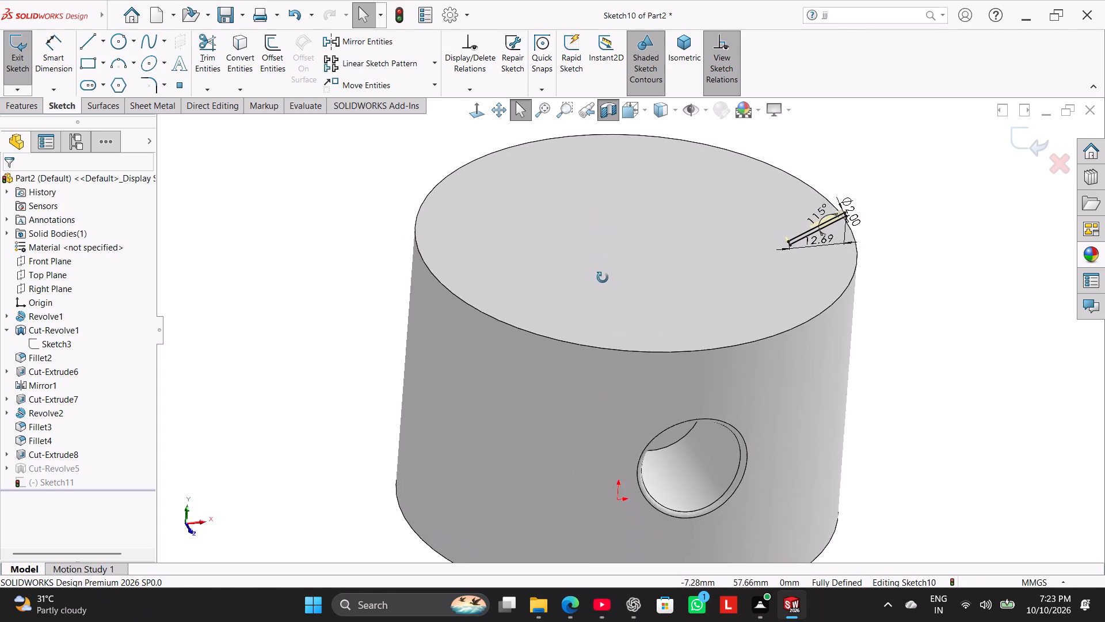
{"action": "middle_click_drag", "start_coordinate": [603, 278], "coordinate": [570, 285]}
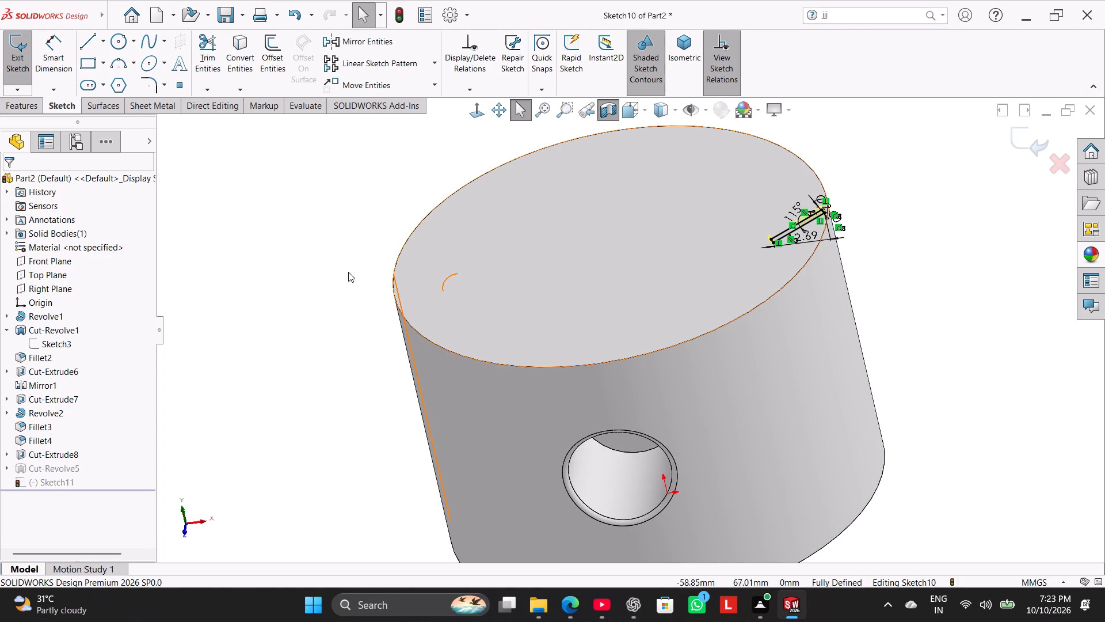
{"action": "left_click", "coordinate": [18, 77]}
{"action": "scroll", "coordinate": [322, 308], "scroll_direction": "up", "scroll_amount": 2}
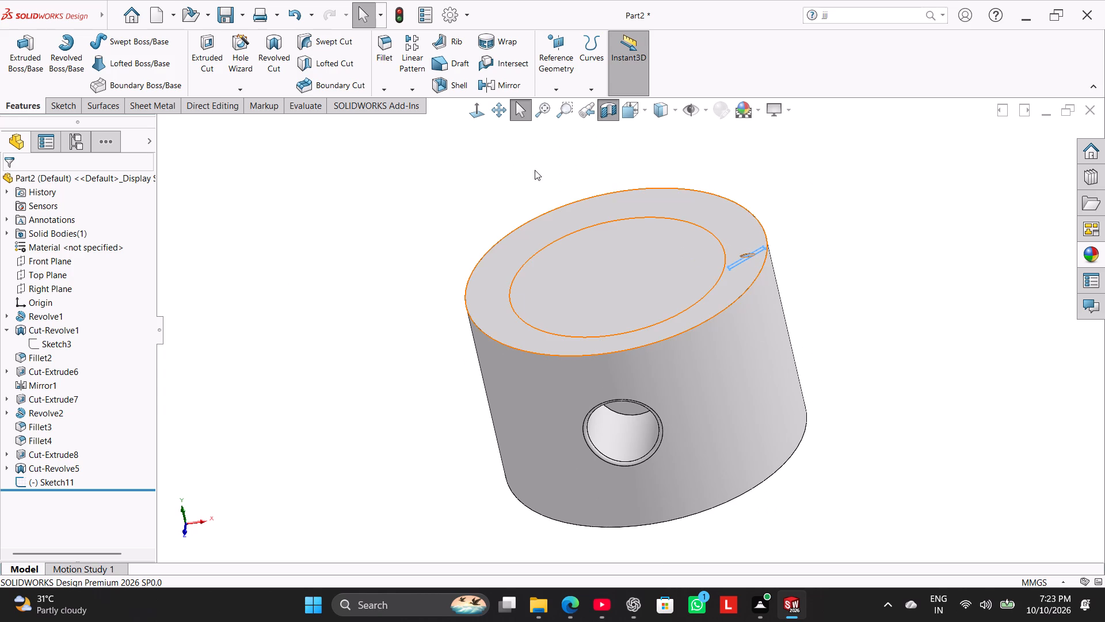
{"action": "left_click", "coordinate": [612, 108]}
{"action": "left_click", "coordinate": [391, 246]}
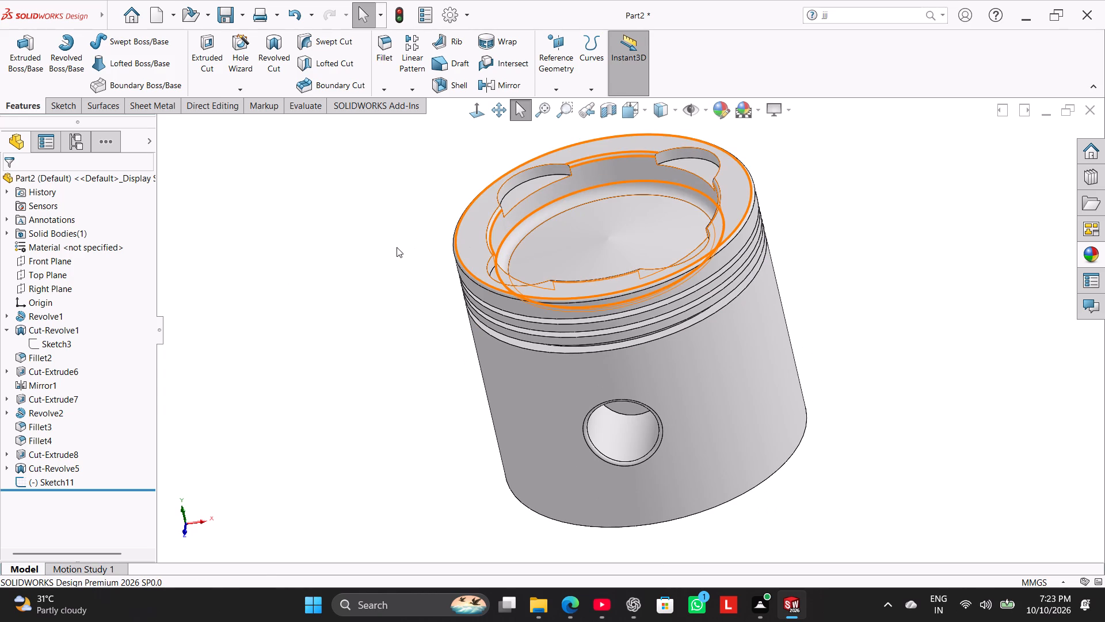
Delete the leftover Sketch11 from the part.
{"action": "middle_click_drag", "start_coordinate": [832, 185], "coordinate": [847, 244]}
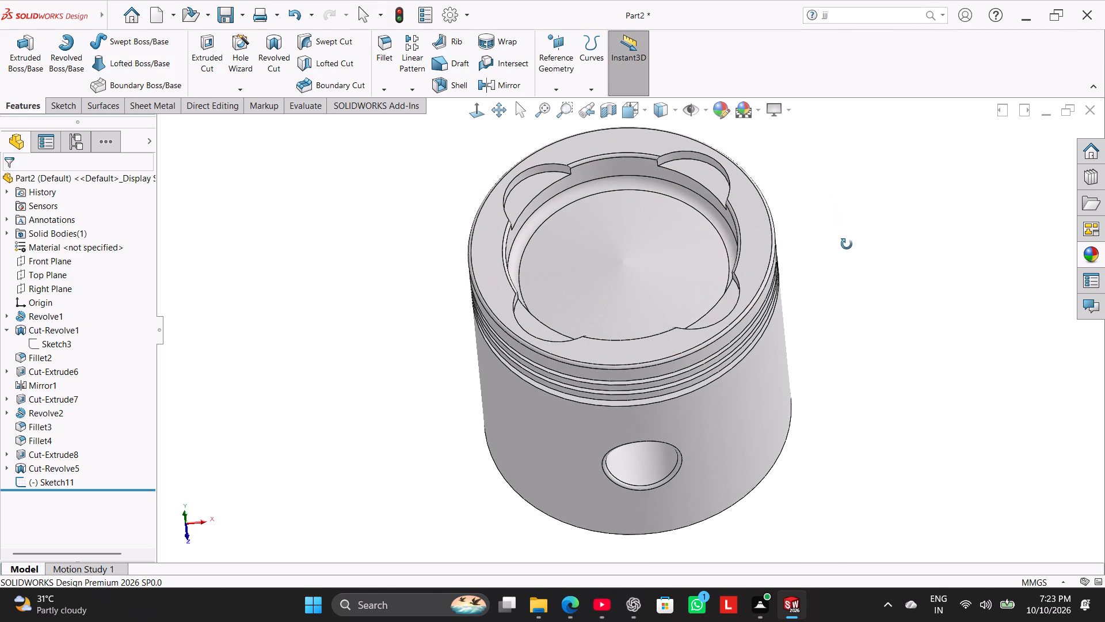
{"action": "middle_click_drag", "start_coordinate": [847, 244], "coordinate": [794, 259]}
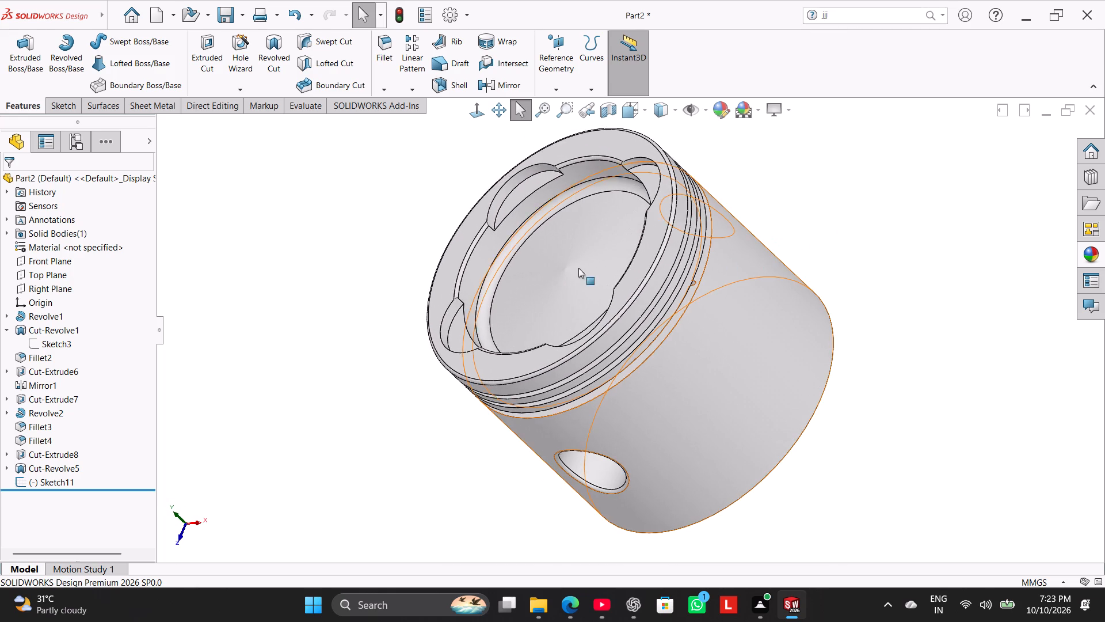
{"action": "right_click", "coordinate": [67, 478]}
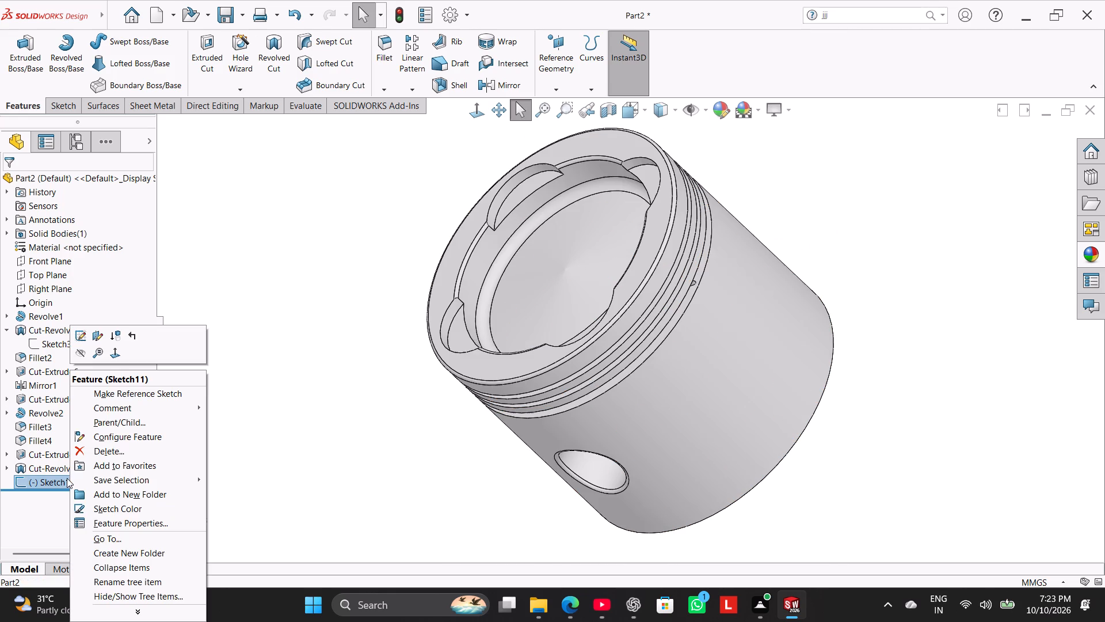
{"action": "left_click", "coordinate": [105, 454]}
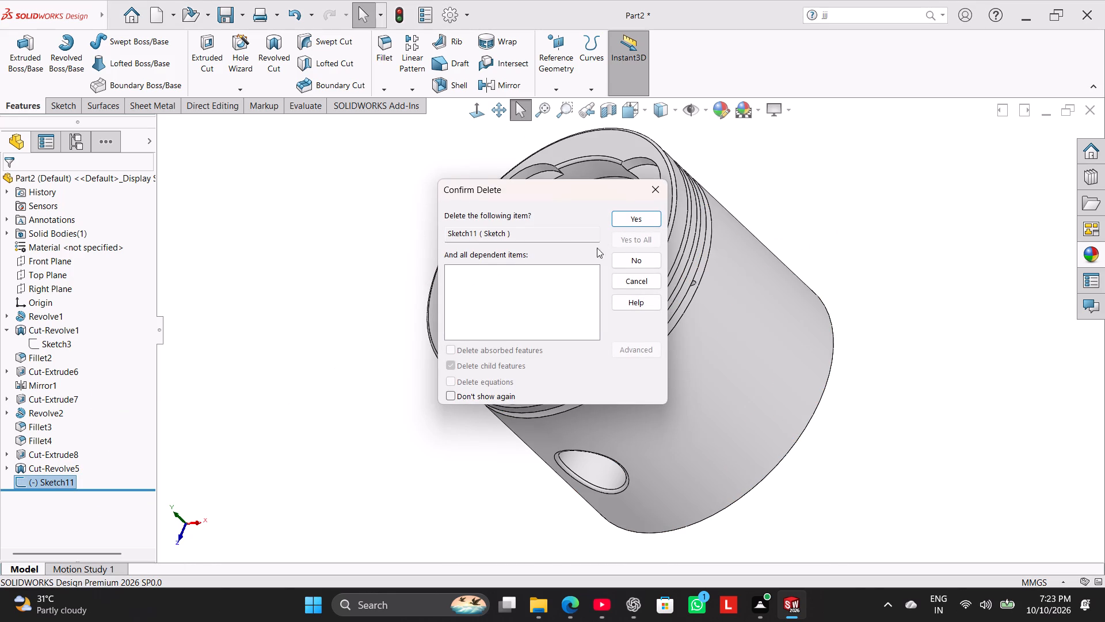
{"action": "left_click", "coordinate": [649, 219]}
{"action": "left_click", "coordinate": [356, 318]}
Start a circular feature pattern of Cut-Revolve5, using the crown pocket's round floor face as the rotation reference.
{"action": "middle_click_drag", "start_coordinate": [360, 322], "coordinate": [413, 298]}
{"action": "left_click", "coordinate": [412, 90]}
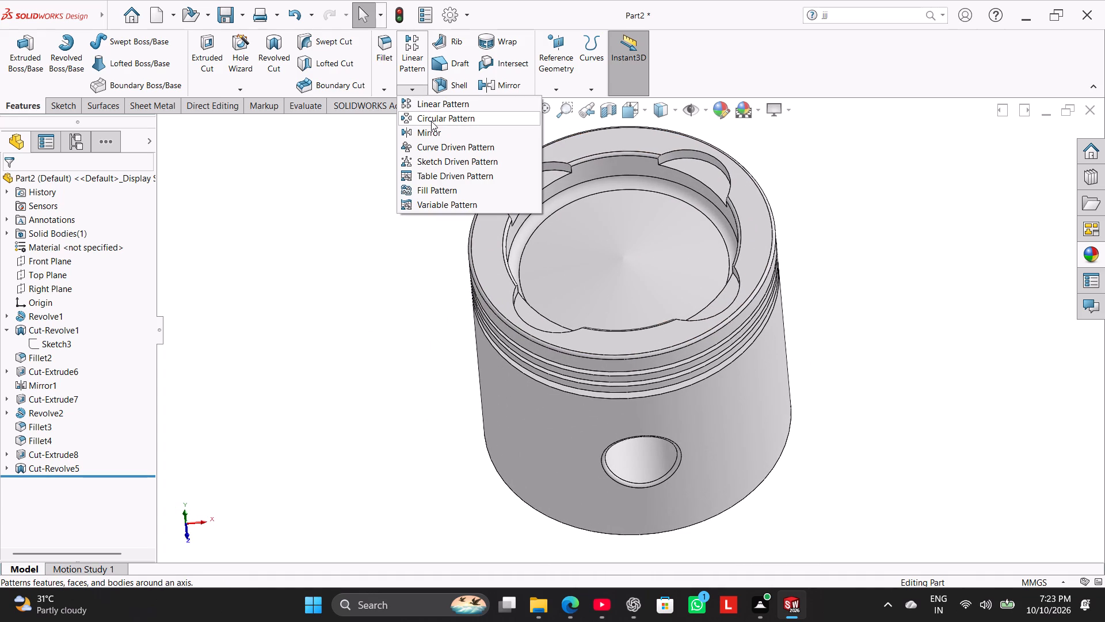
{"action": "left_click", "coordinate": [431, 121]}
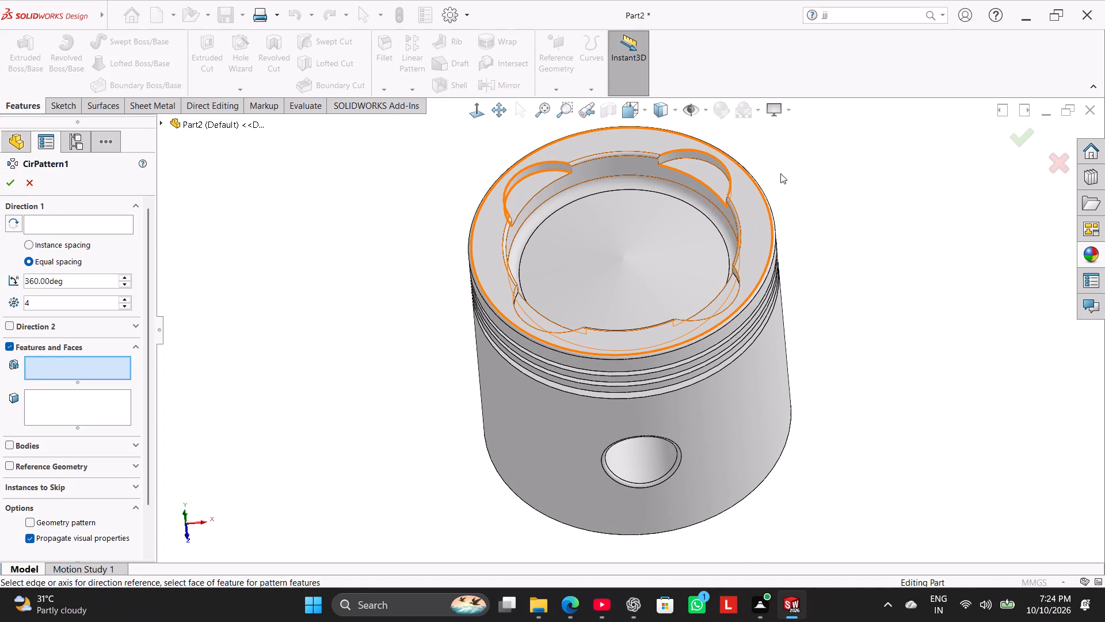
{"action": "scroll", "coordinate": [784, 188], "scroll_direction": "down", "scroll_amount": 2}
{"action": "middle_click_drag", "start_coordinate": [784, 224], "coordinate": [728, 215]}
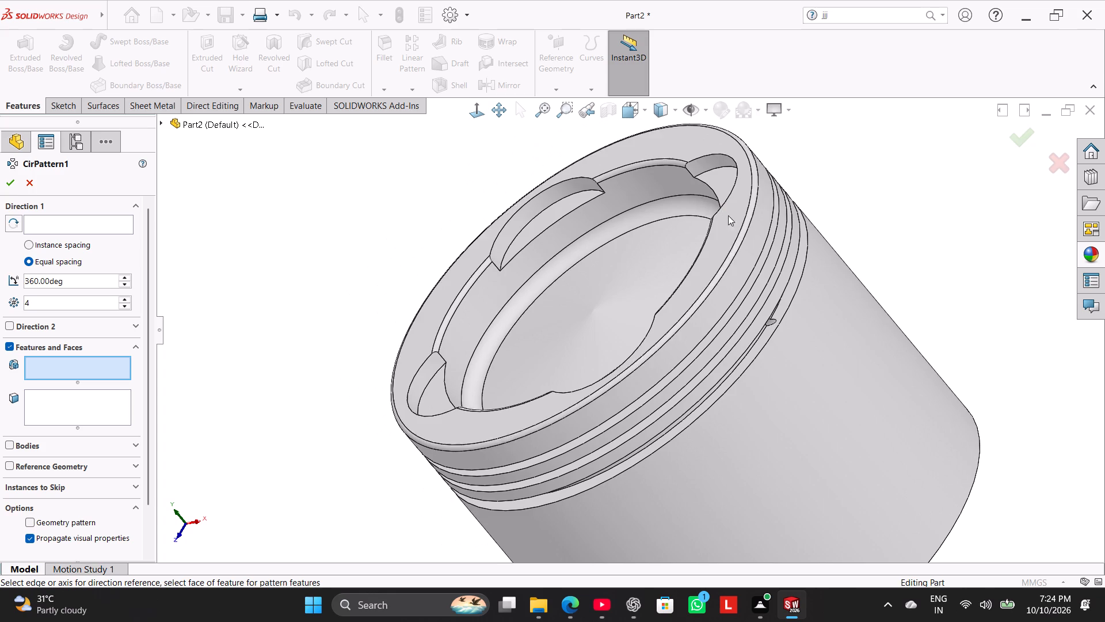
{"action": "left_click", "coordinate": [162, 123]}
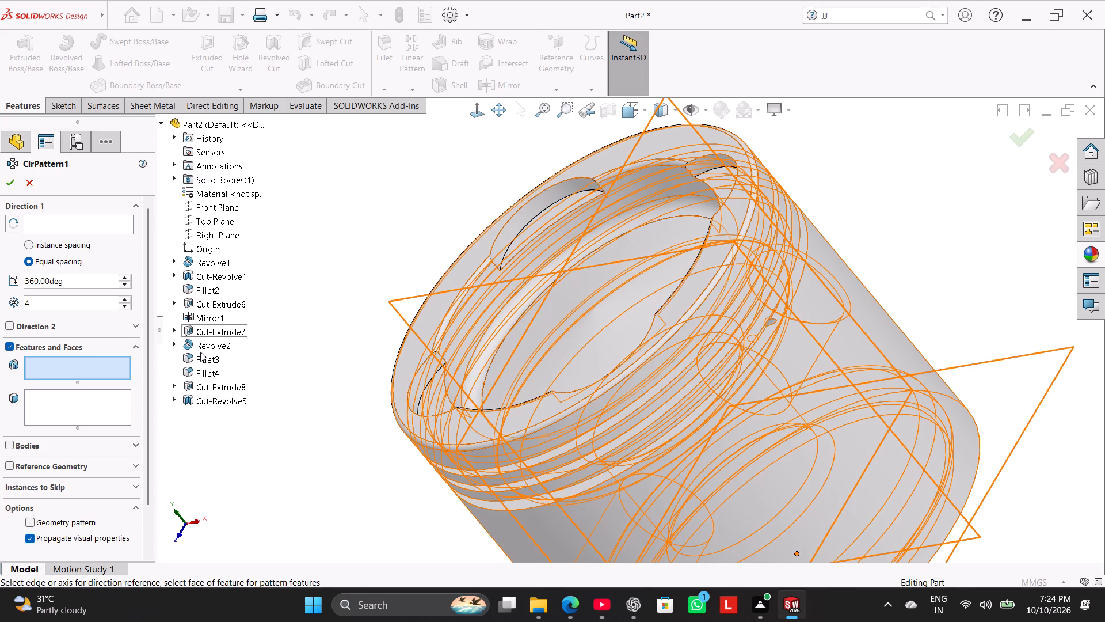
{"action": "left_click", "coordinate": [220, 397]}
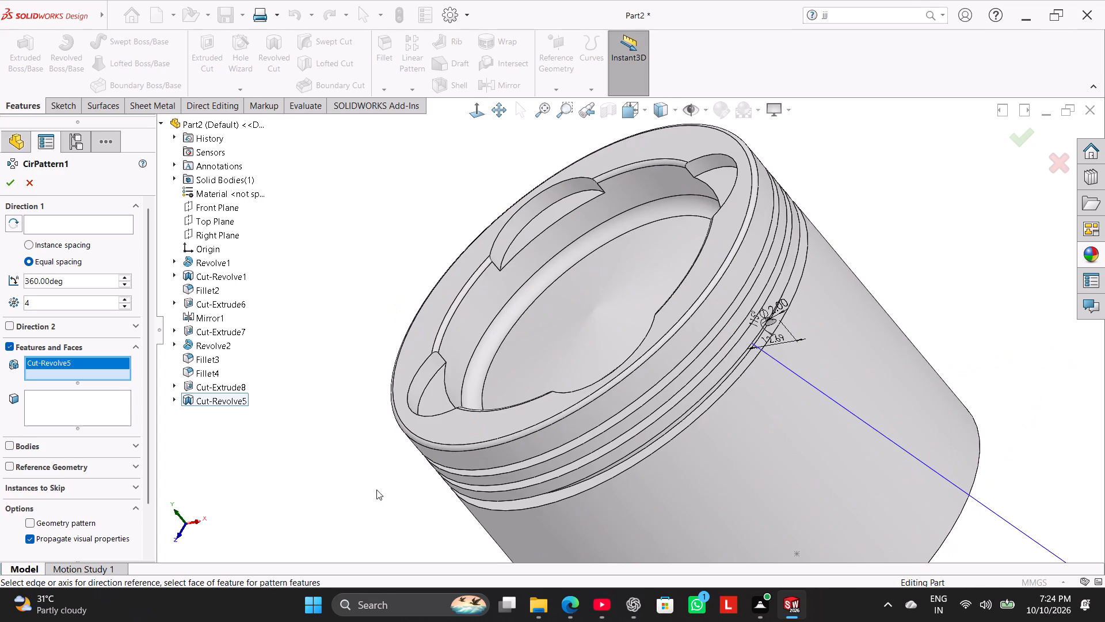
{"action": "middle_click_drag", "start_coordinate": [378, 494], "coordinate": [417, 545]}
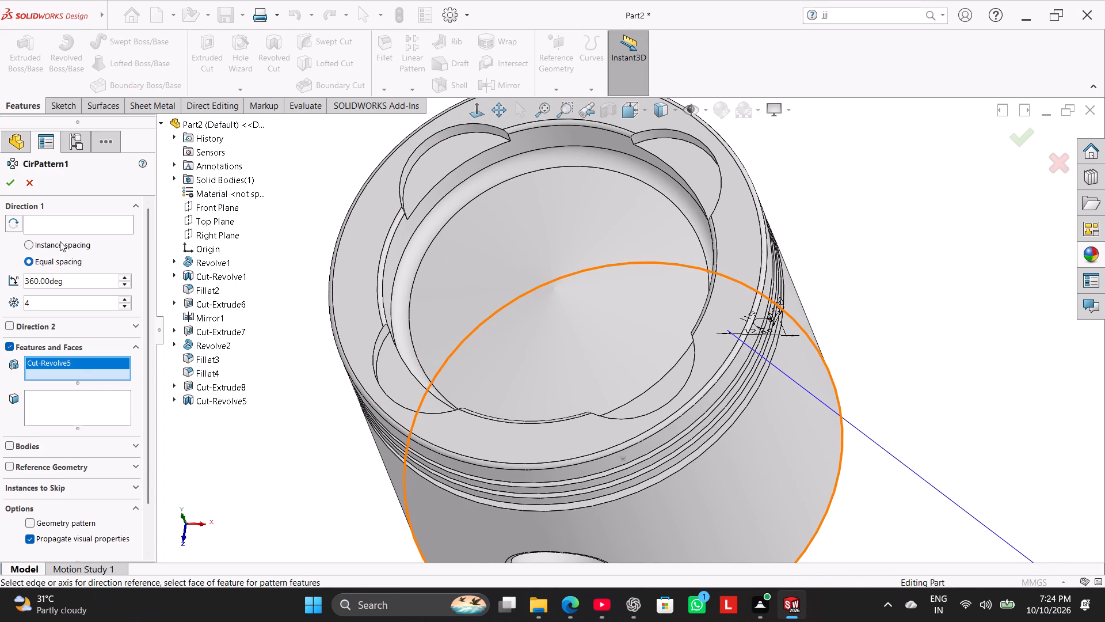
{"action": "left_click", "coordinate": [70, 219]}
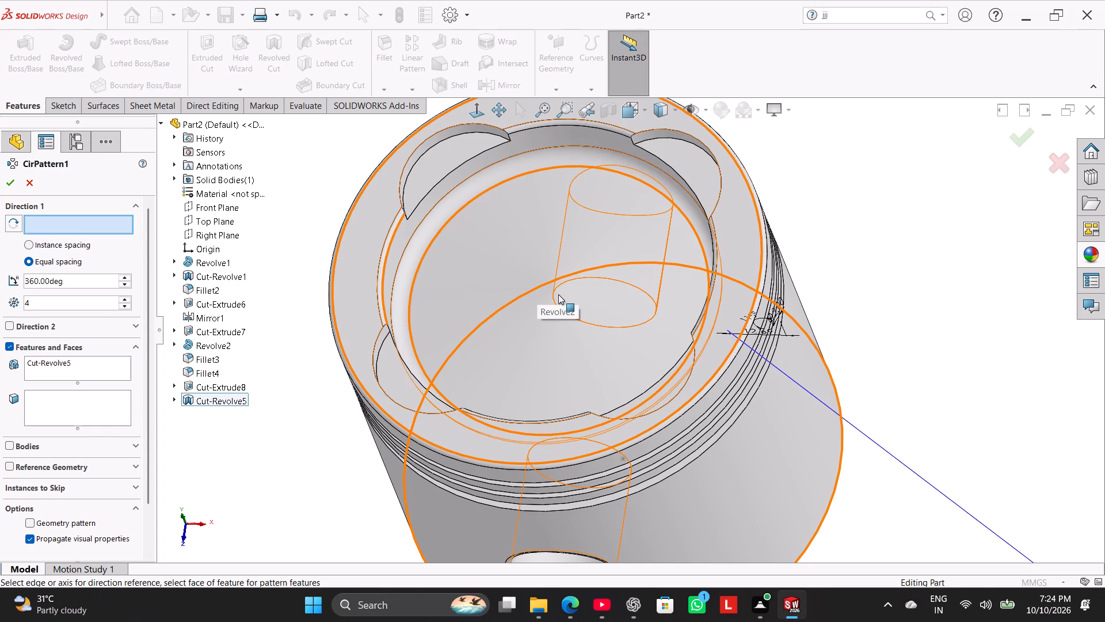
{"action": "scroll", "coordinate": [559, 340], "scroll_direction": "up", "scroll_amount": 3}
{"action": "middle_click_drag", "start_coordinate": [342, 345], "coordinate": [360, 377]}
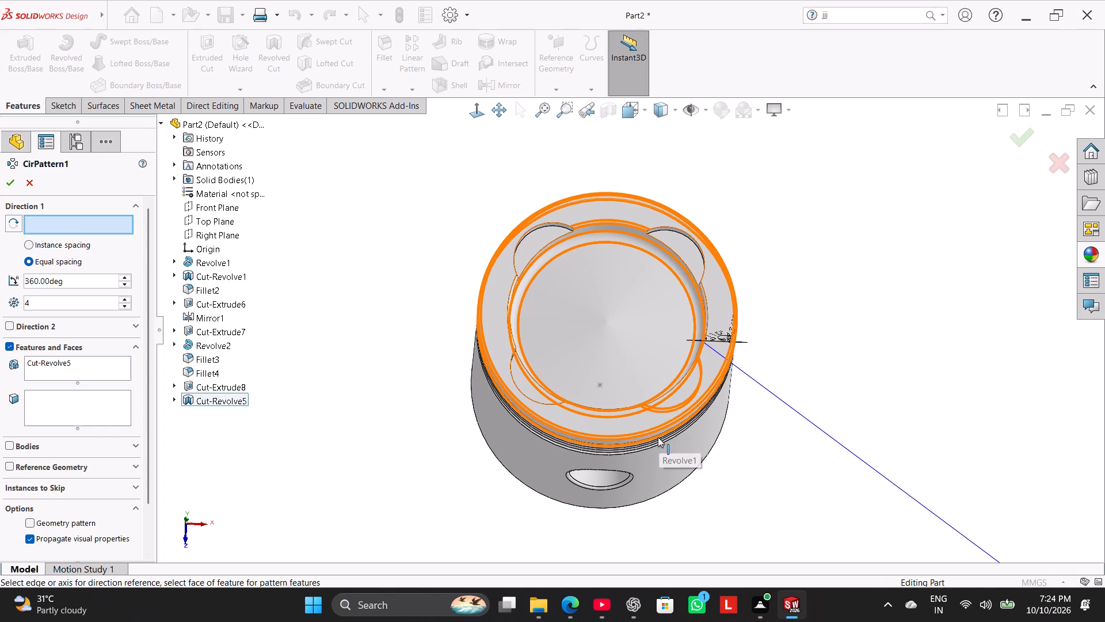
{"action": "scroll", "coordinate": [650, 353], "scroll_direction": "down", "scroll_amount": 4}
{"action": "left_click", "coordinate": [473, 334]}
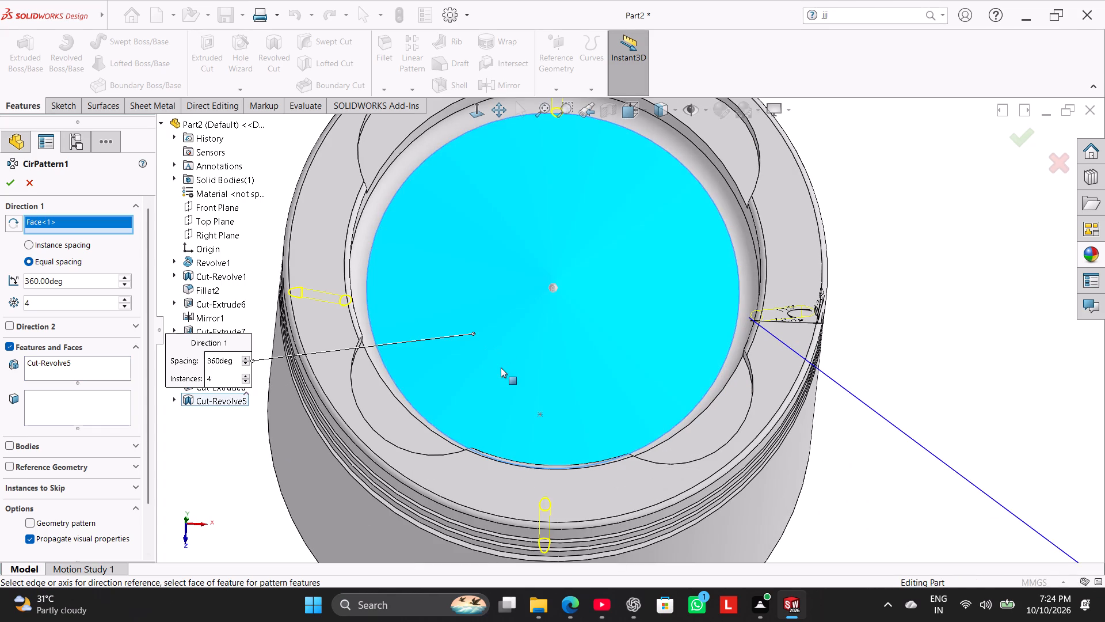
Switch the pattern to instance spacing with a 12.5 degree angle and 9 instances.
{"action": "scroll", "coordinate": [509, 375], "scroll_direction": "up", "scroll_amount": 3}
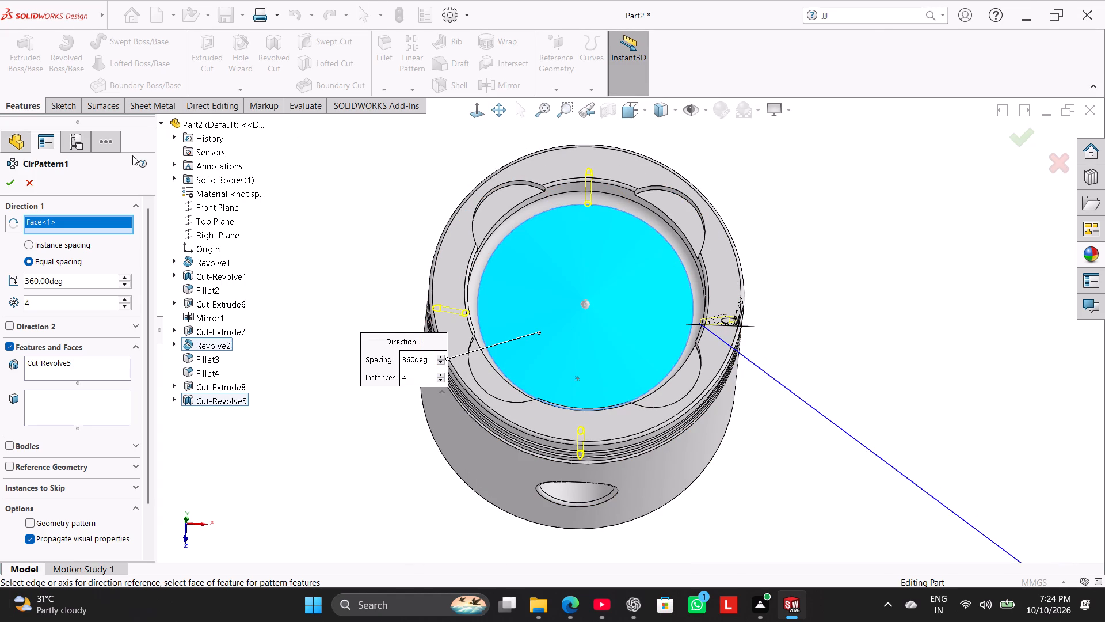
{"action": "left_click", "coordinate": [44, 246]}
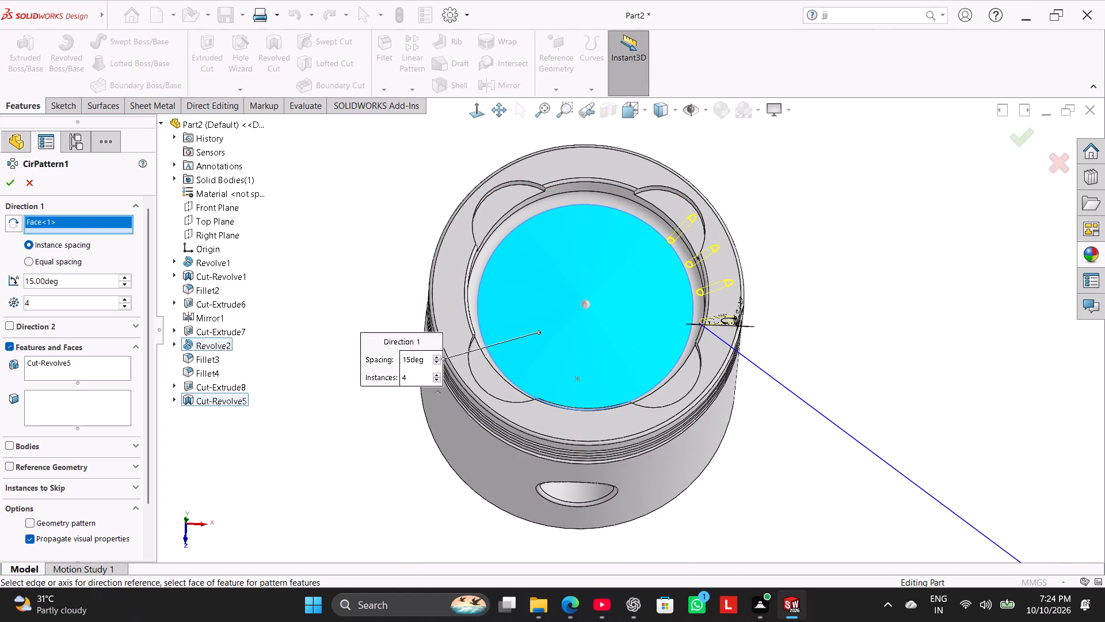
{"action": "double_click", "coordinate": [68, 282]}
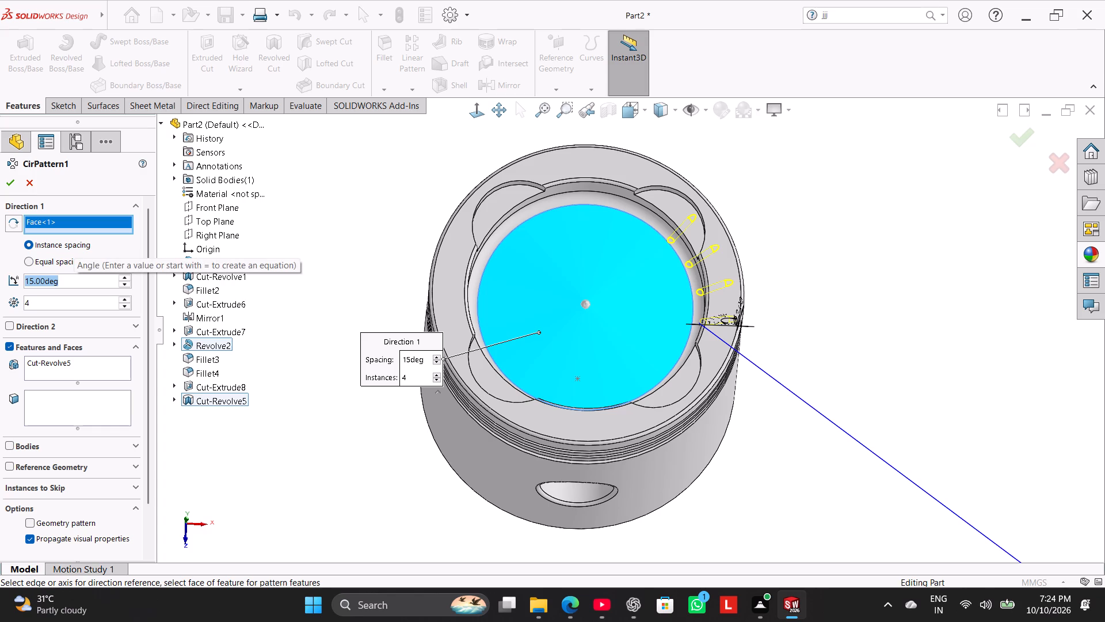
{"action": "type", "text": "12.5"}
{"action": "key", "text": "Return"}
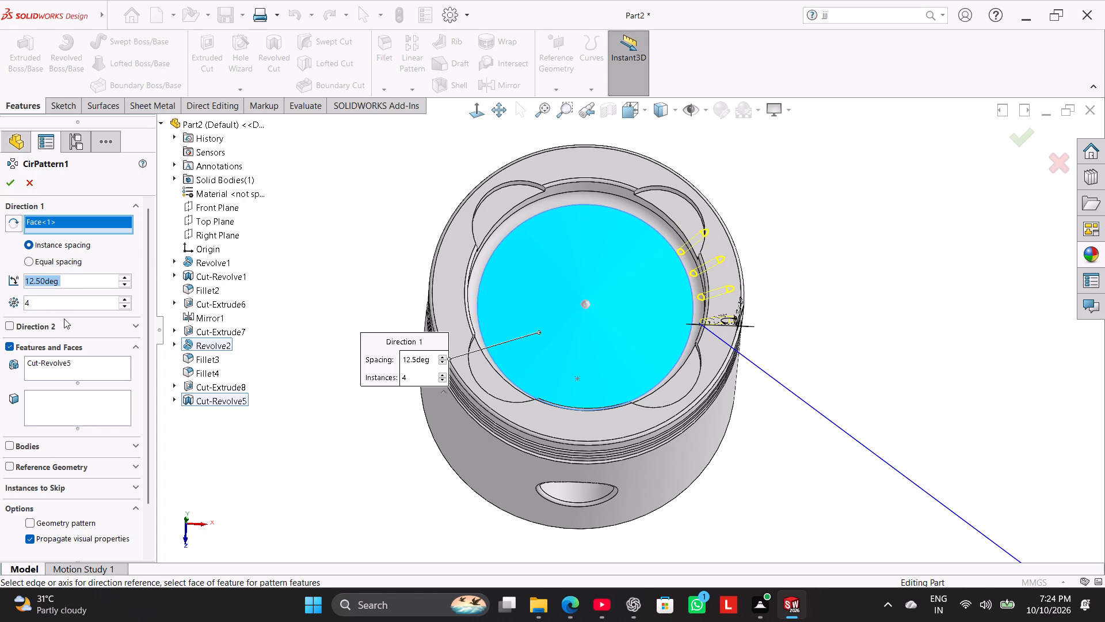
{"action": "double_click", "coordinate": [58, 298]}
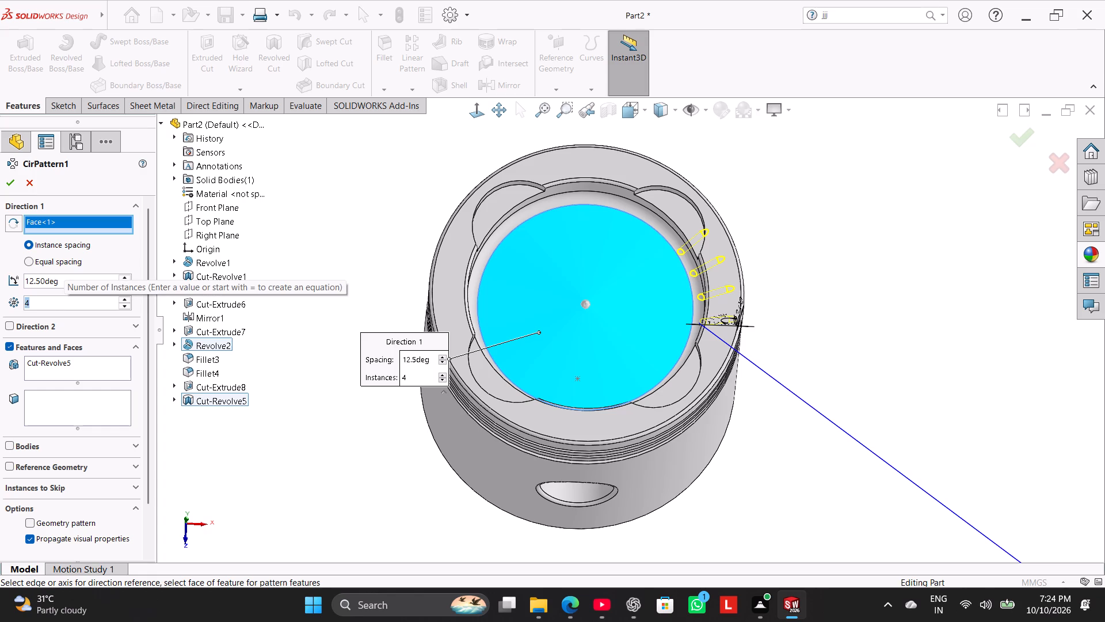
{"action": "key", "text": "9"}
{"action": "key", "text": "Return"}
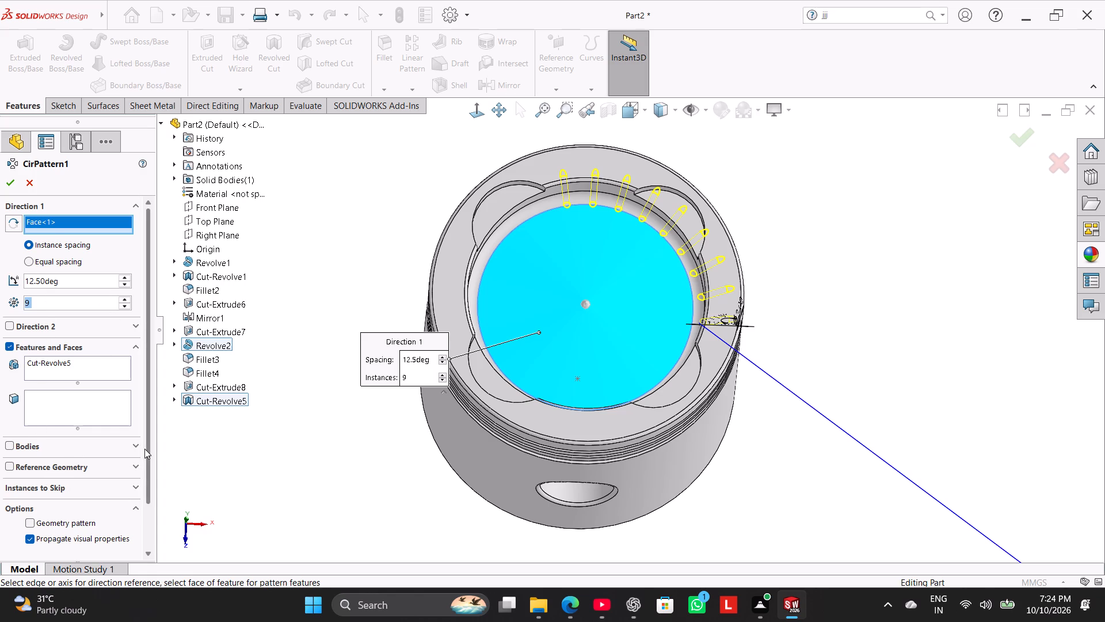
{"action": "left_click_drag", "start_coordinate": [144, 449], "coordinate": [154, 507]}
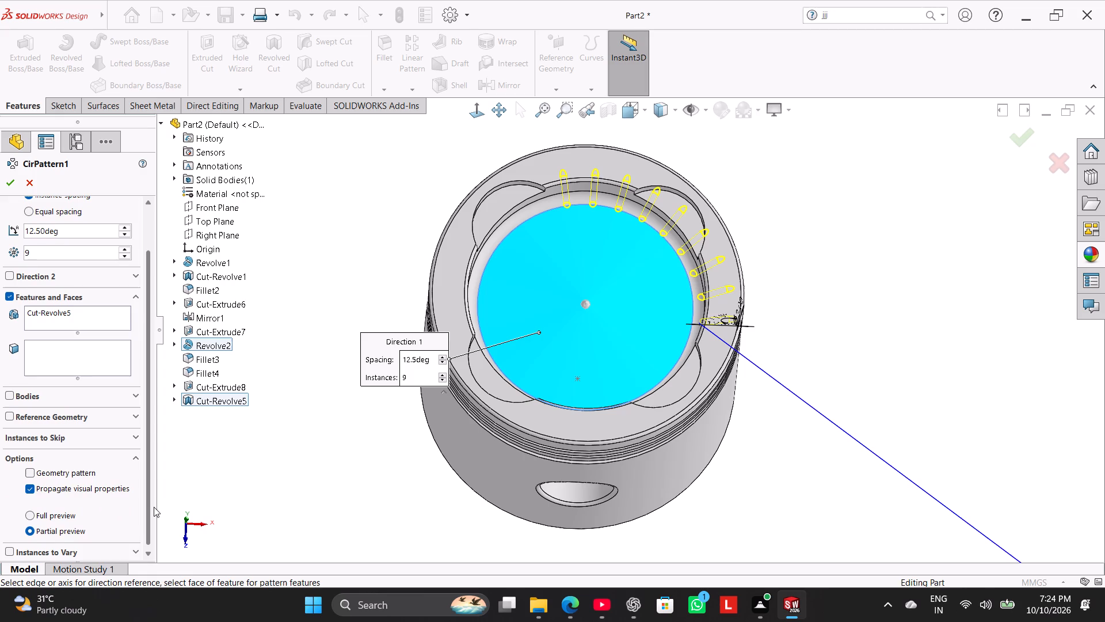
{"action": "left_click_drag", "start_coordinate": [154, 507], "coordinate": [158, 351]}
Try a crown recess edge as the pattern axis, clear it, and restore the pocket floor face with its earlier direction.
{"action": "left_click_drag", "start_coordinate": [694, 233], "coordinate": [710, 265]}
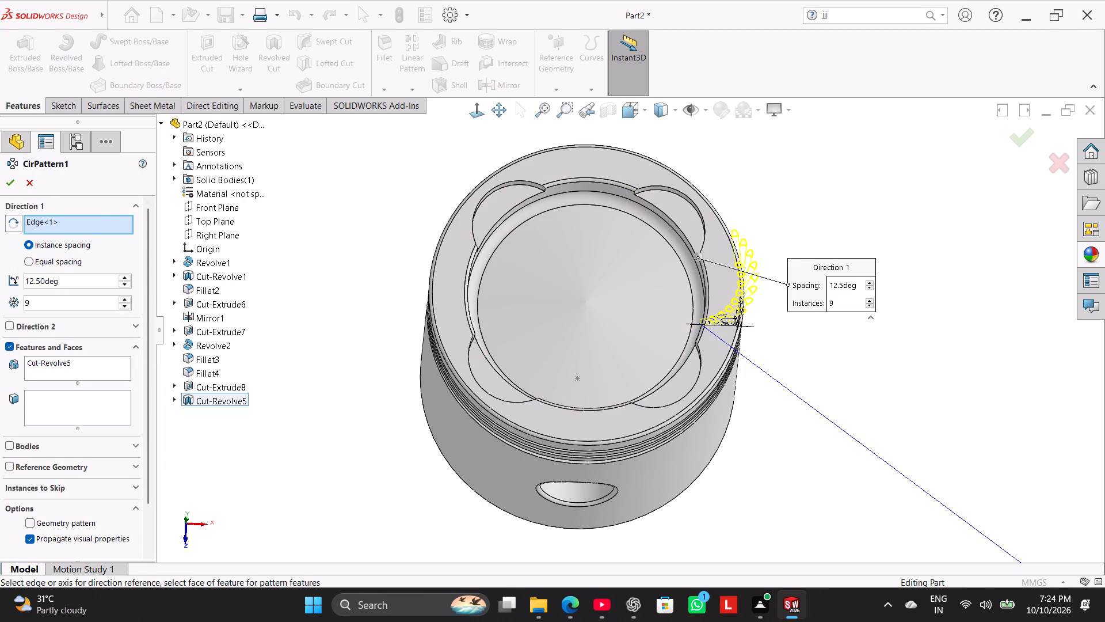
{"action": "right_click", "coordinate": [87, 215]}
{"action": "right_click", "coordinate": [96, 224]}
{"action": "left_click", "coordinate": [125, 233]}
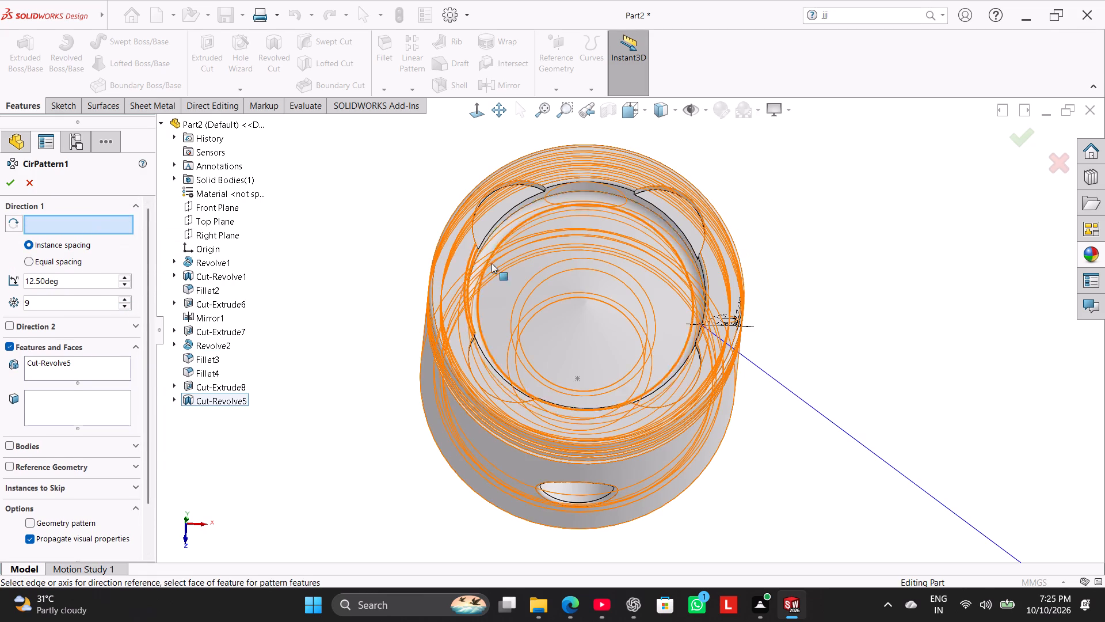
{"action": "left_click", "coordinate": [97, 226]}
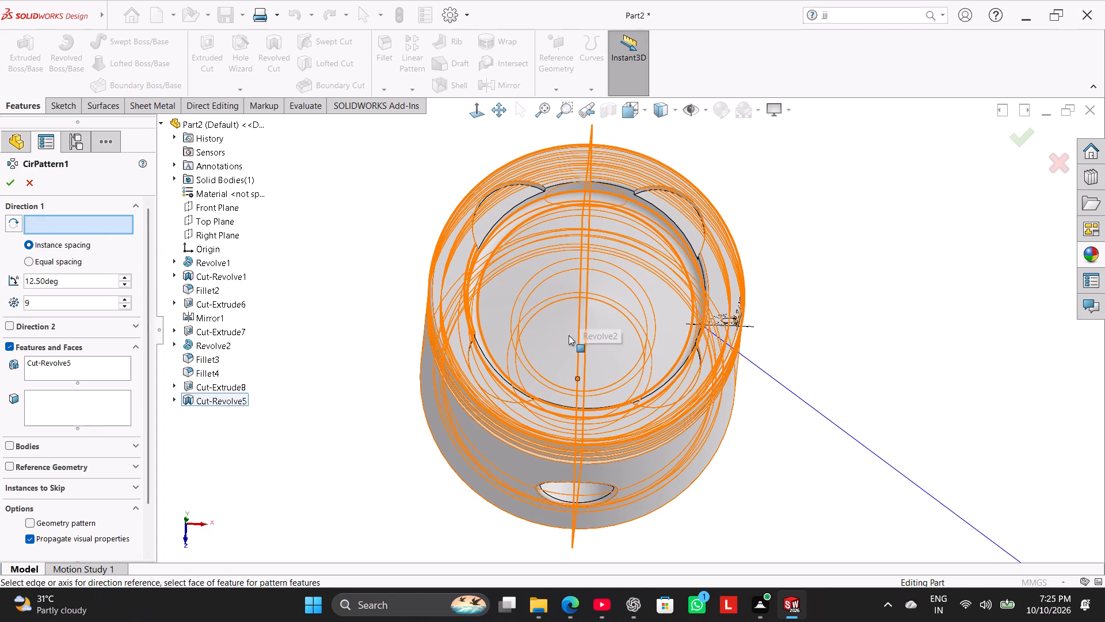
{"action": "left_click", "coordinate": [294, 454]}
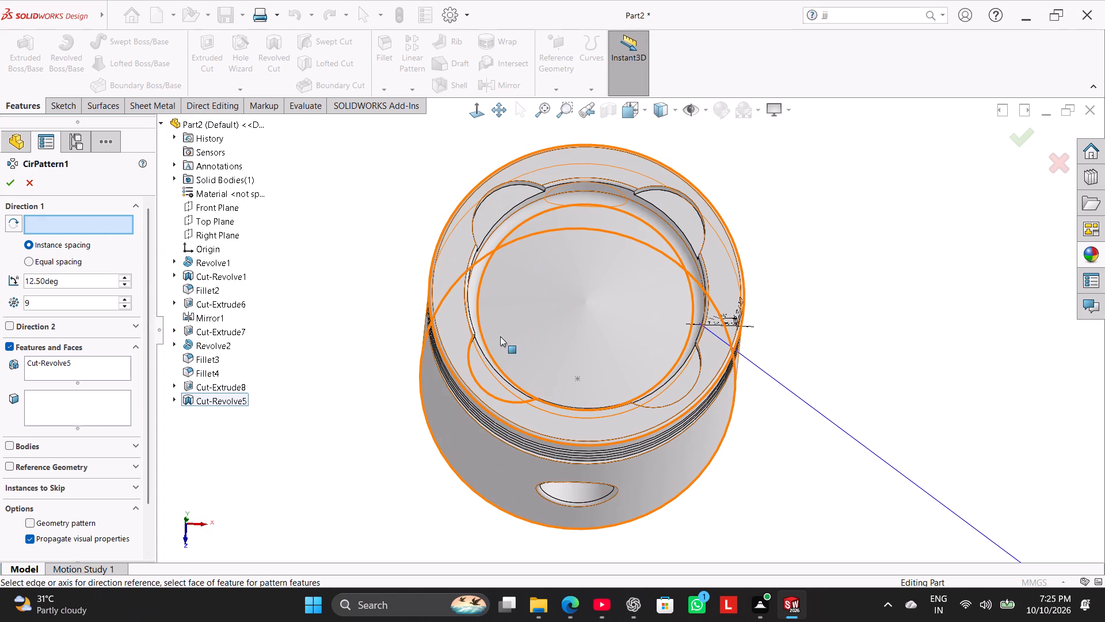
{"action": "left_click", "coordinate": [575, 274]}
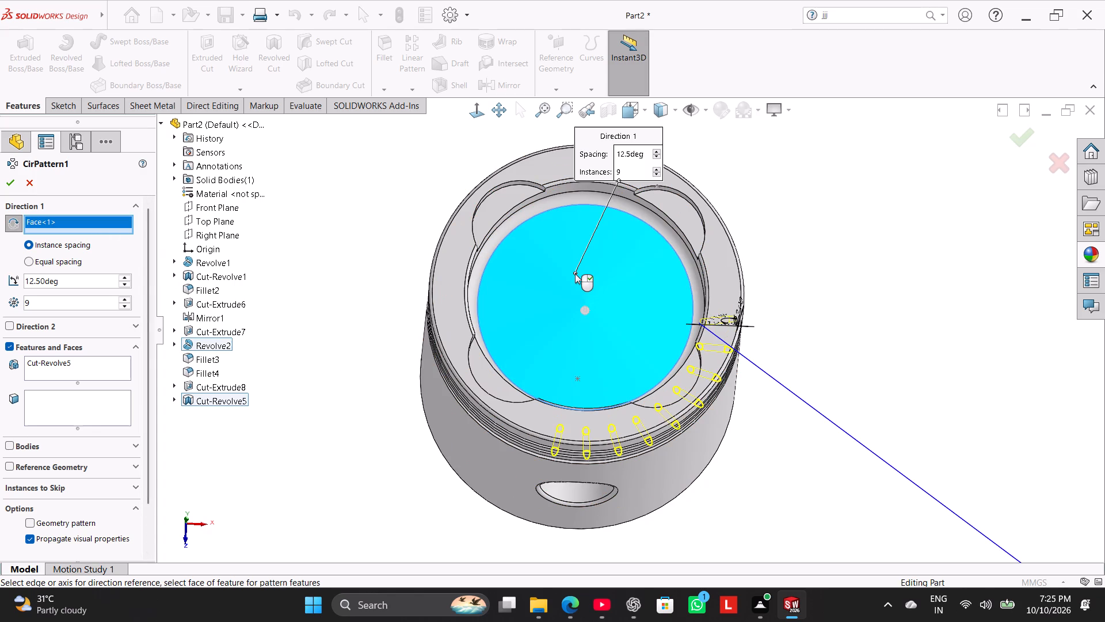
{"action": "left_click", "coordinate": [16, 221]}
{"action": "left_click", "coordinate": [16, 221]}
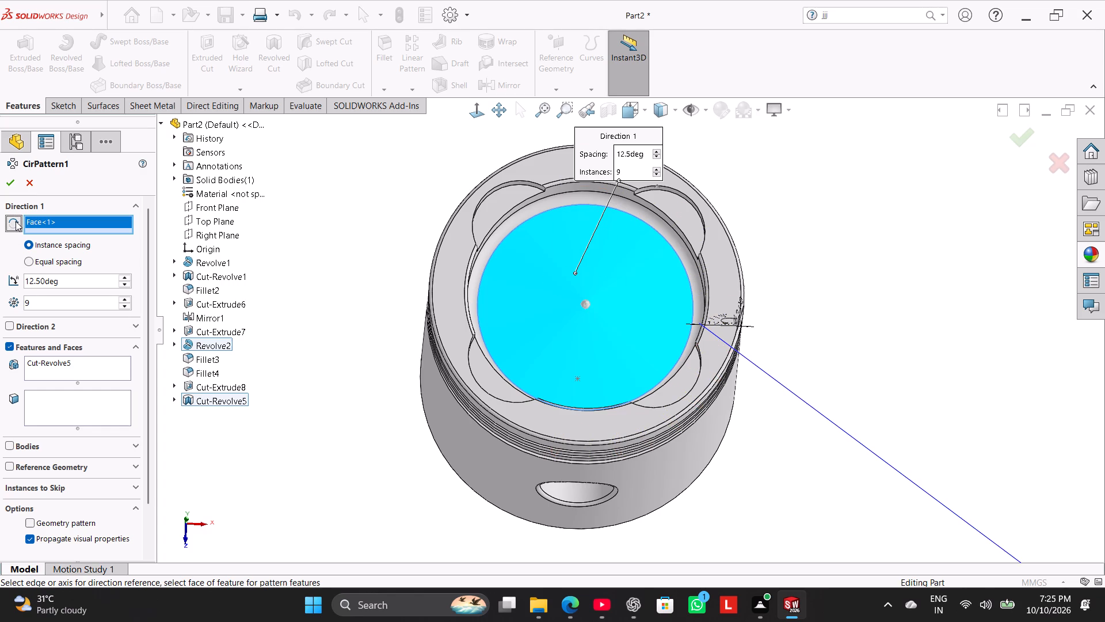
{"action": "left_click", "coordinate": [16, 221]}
Set the number of pattern instances to 5, and preview the reversed direction before restoring it.
{"action": "left_click", "coordinate": [49, 310]}
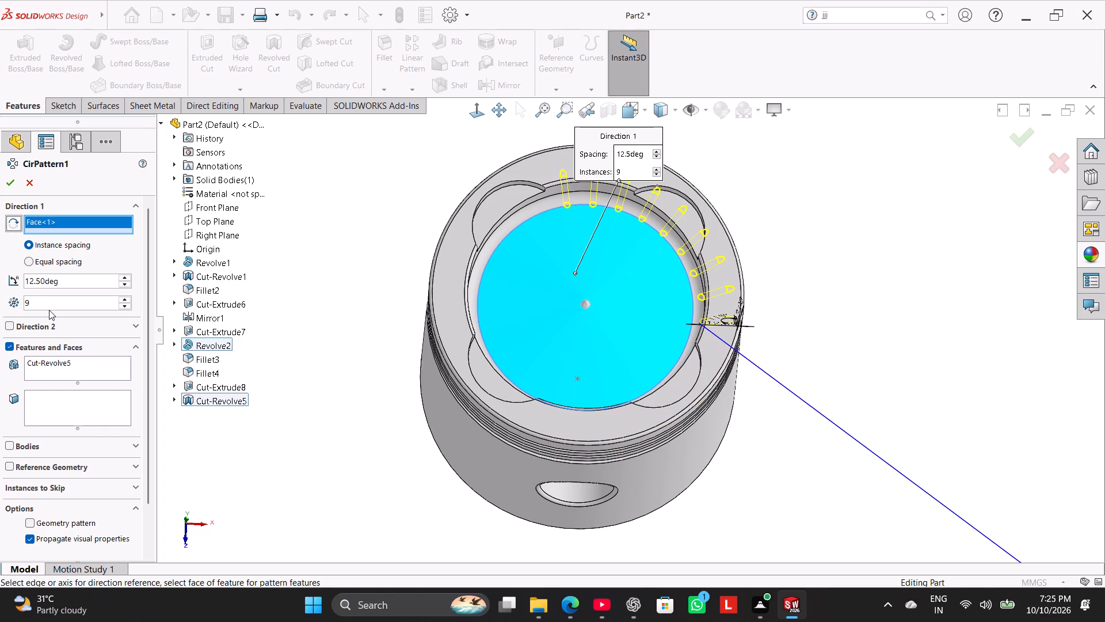
{"action": "double_click", "coordinate": [49, 298]}
{"action": "key", "text": "5"}
{"action": "key", "text": "Return"}
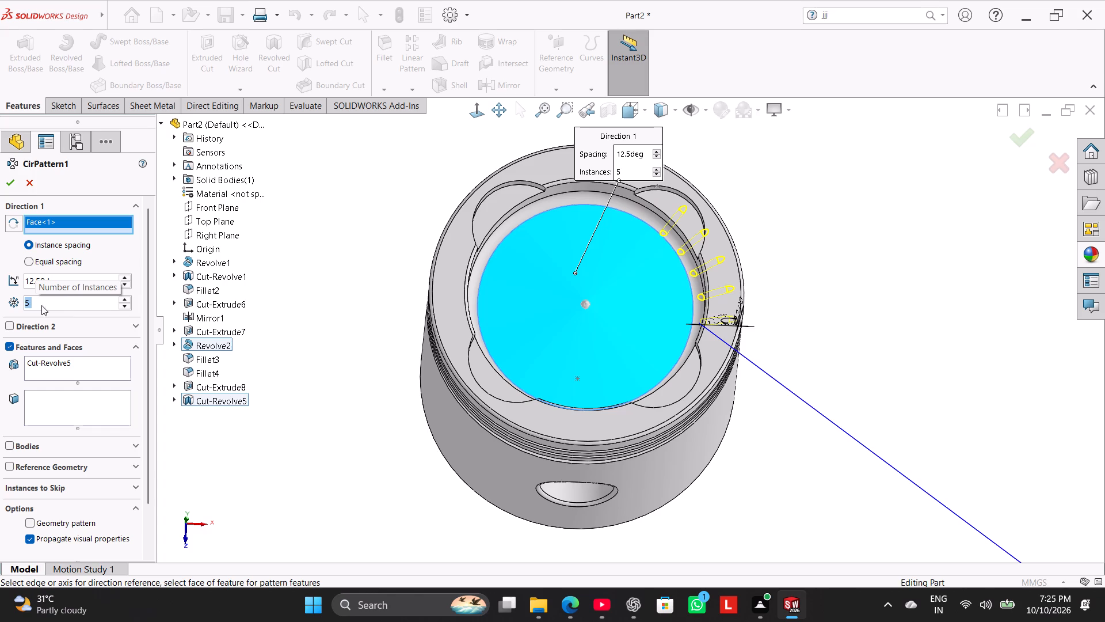
{"action": "left_click", "coordinate": [13, 229]}
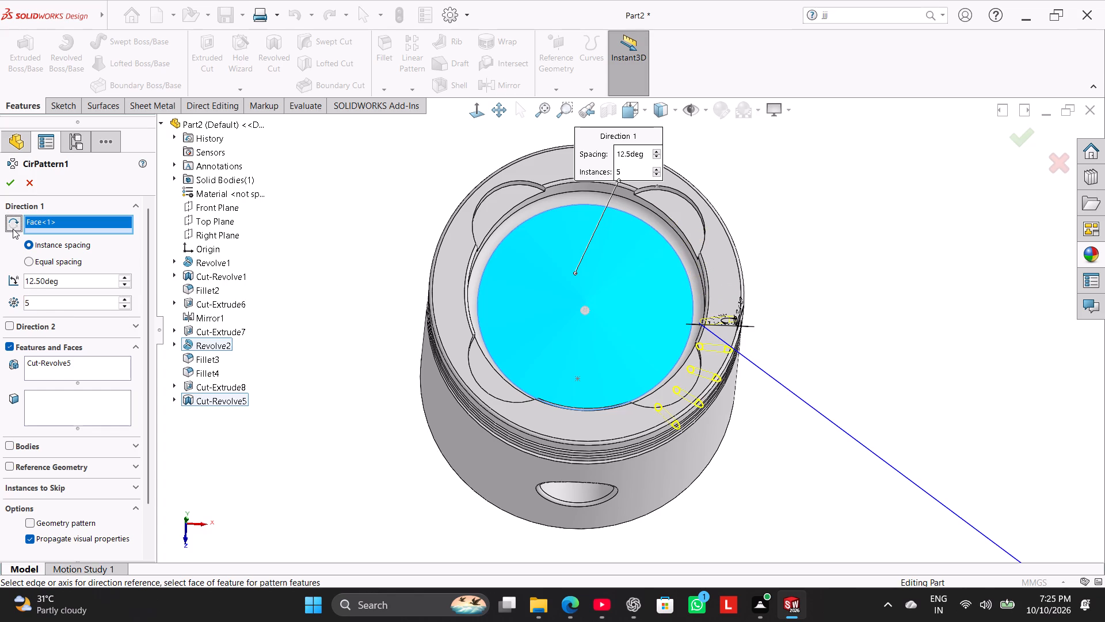
{"action": "left_click", "coordinate": [13, 229]}
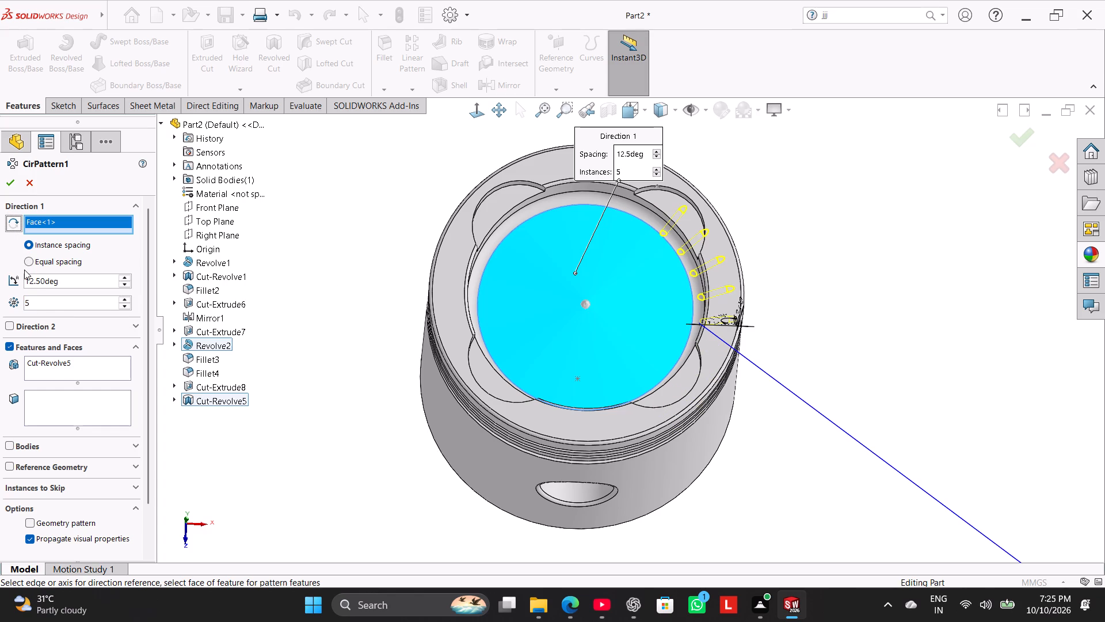
Add a symmetric second direction to the circular pattern of Cut-Revolve5, enter 12.5 degrees for it, and finish the pattern.
{"action": "left_click", "coordinate": [12, 323]}
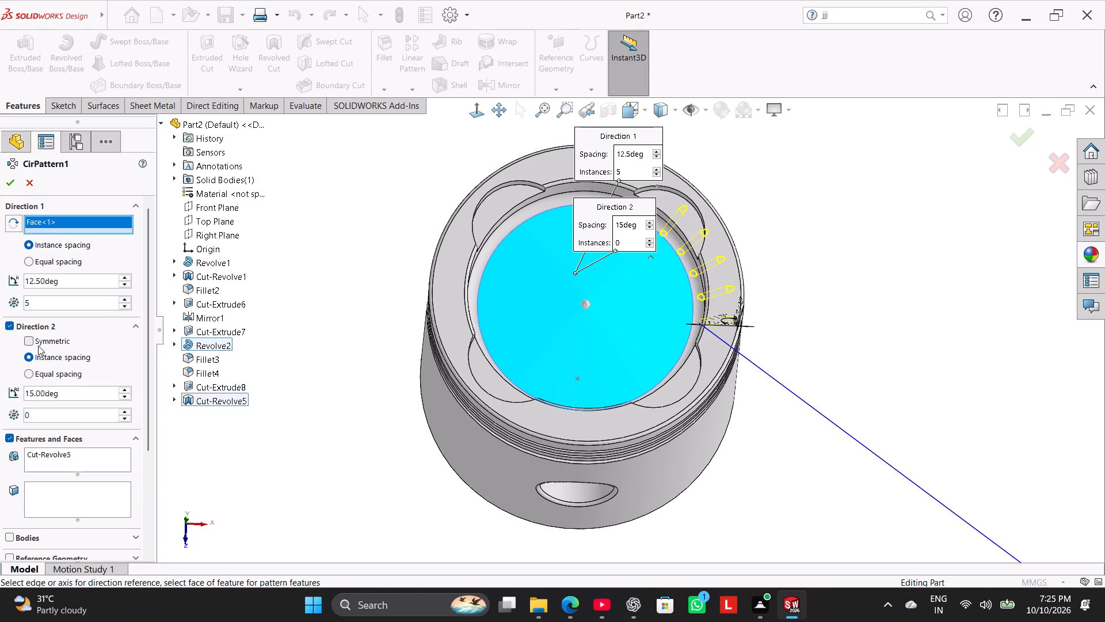
{"action": "double_click", "coordinate": [63, 392]}
{"action": "type", "text": "12.5"}
{"action": "key", "text": "Return"}
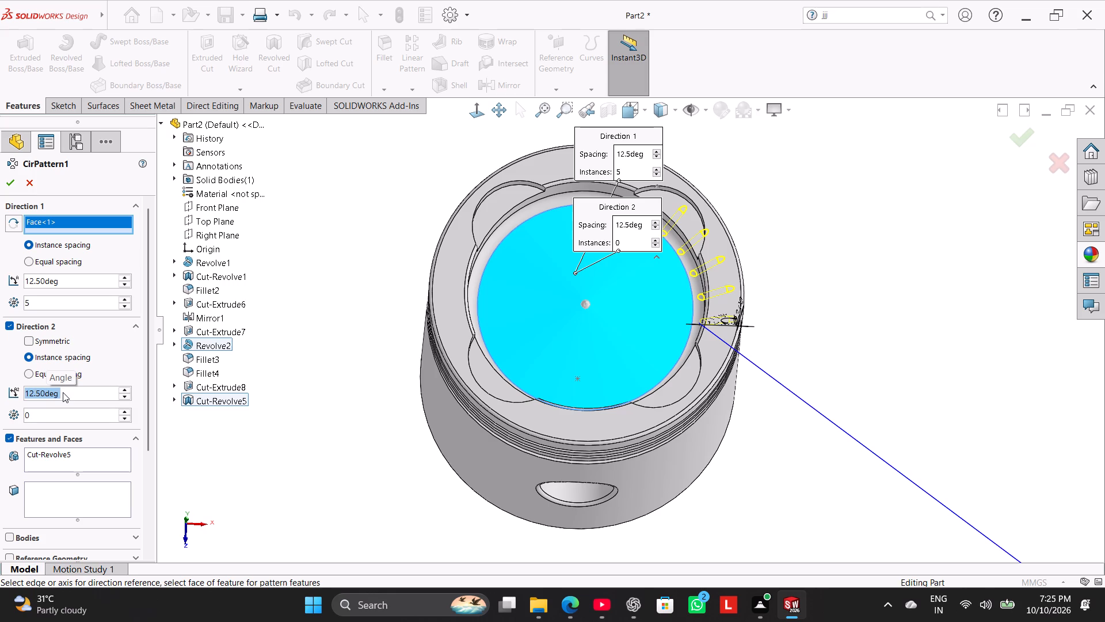
{"action": "left_click", "coordinate": [28, 342]}
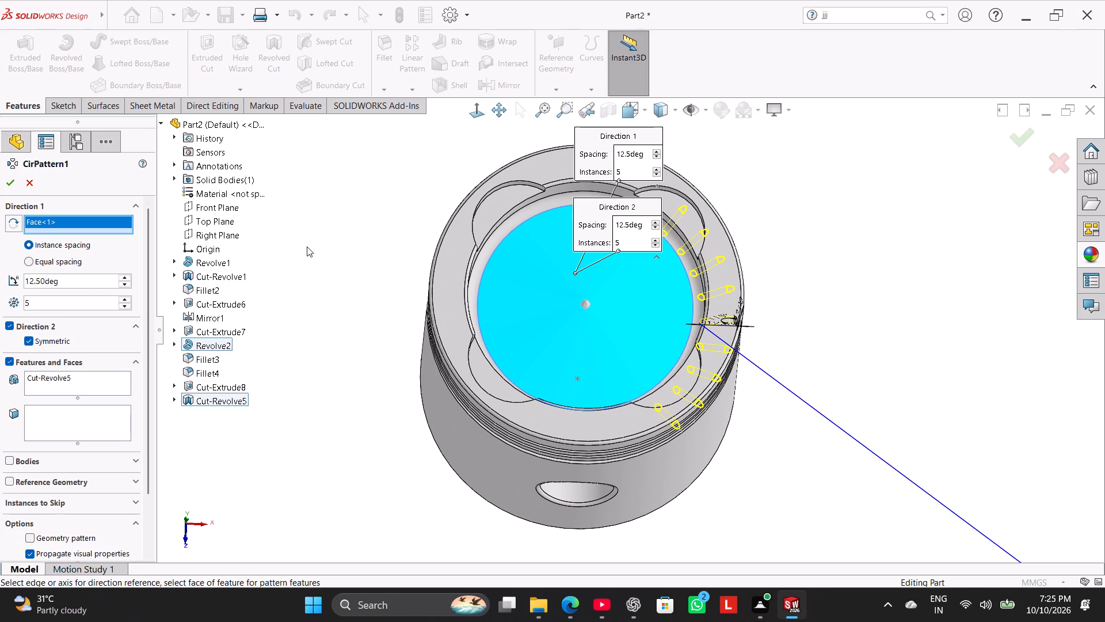
{"action": "left_click", "coordinate": [14, 183]}
Preview a section parallel to the Top Plane to inspect the patterned oil passages, then cancel it and abandon the empty Top Plane sketch.
{"action": "right_click_drag", "start_coordinate": [260, 366], "coordinate": [462, 255]}
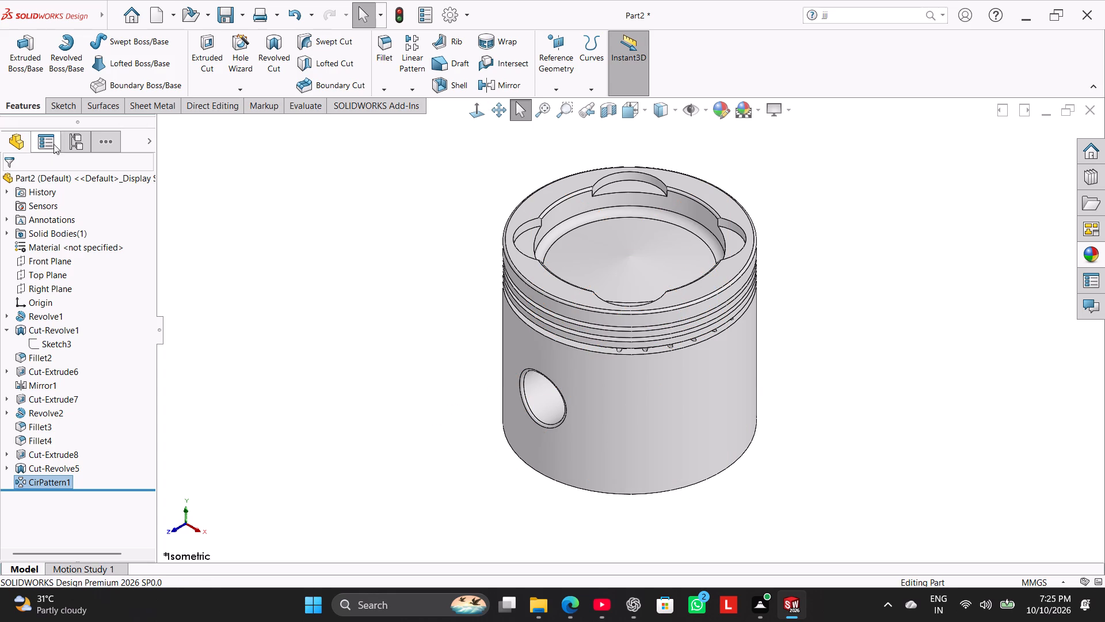
{"action": "left_click", "coordinate": [66, 273]}
{"action": "left_click", "coordinate": [77, 258]}
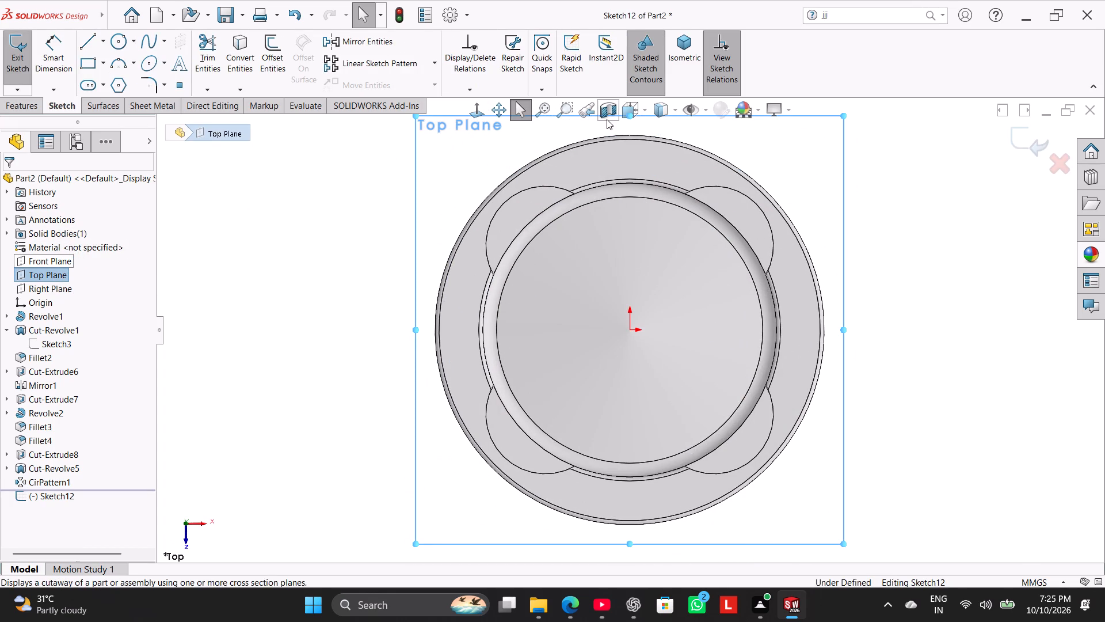
{"action": "left_click", "coordinate": [607, 119]}
{"action": "middle_click_drag", "start_coordinate": [190, 492], "coordinate": [158, 385]}
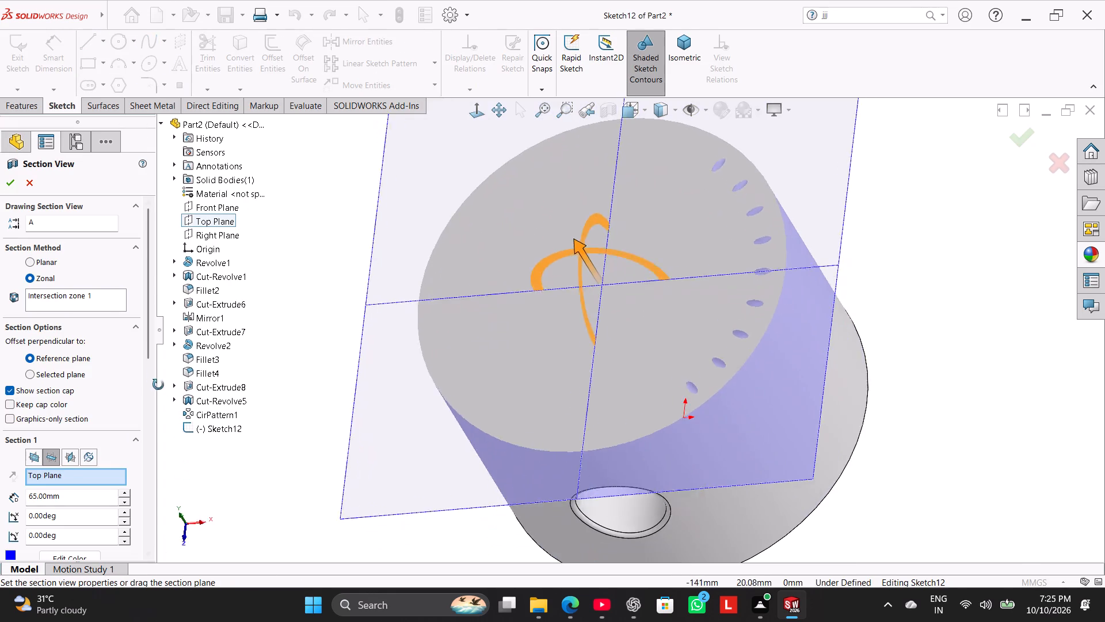
{"action": "middle_click_drag", "start_coordinate": [158, 385], "coordinate": [138, 350]}
{"action": "left_click", "coordinate": [473, 111]}
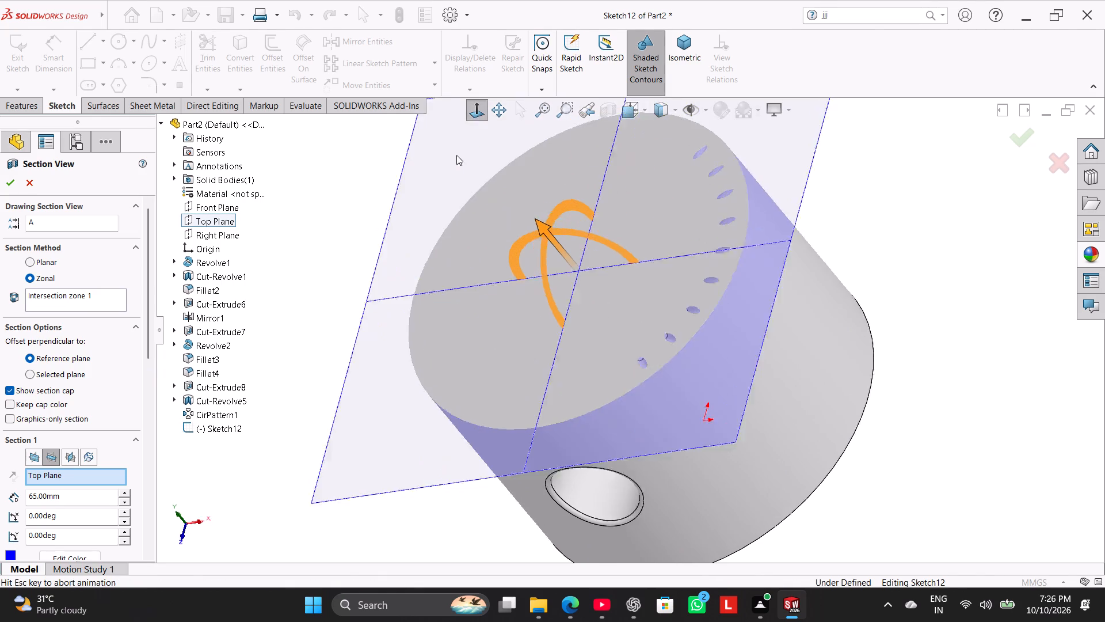
{"action": "left_click", "coordinate": [391, 264]}
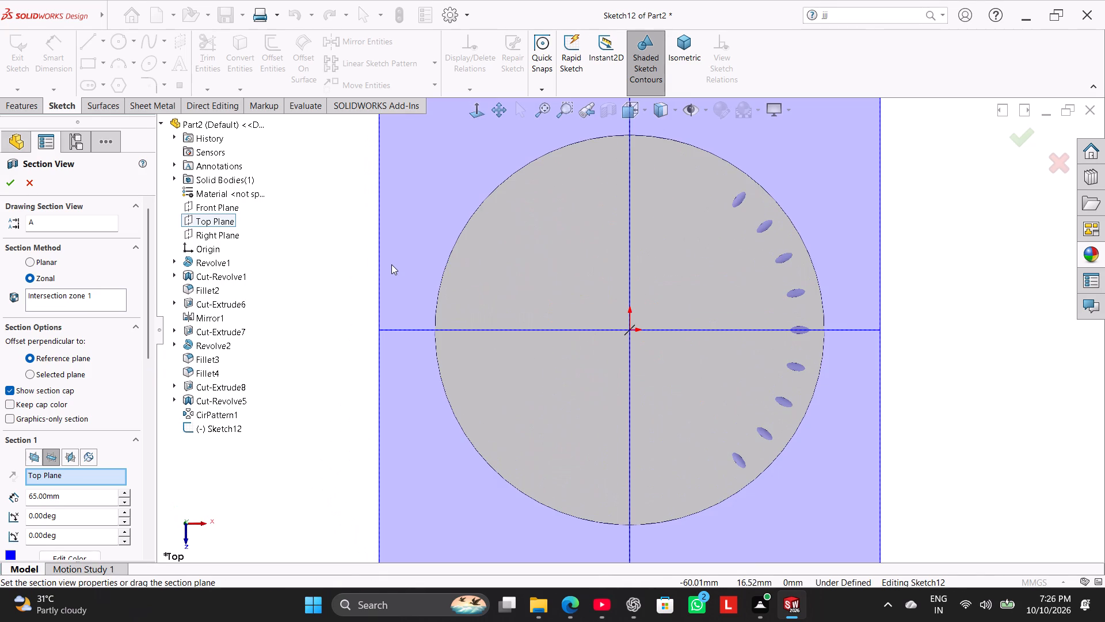
{"action": "left_click", "coordinate": [29, 184]}
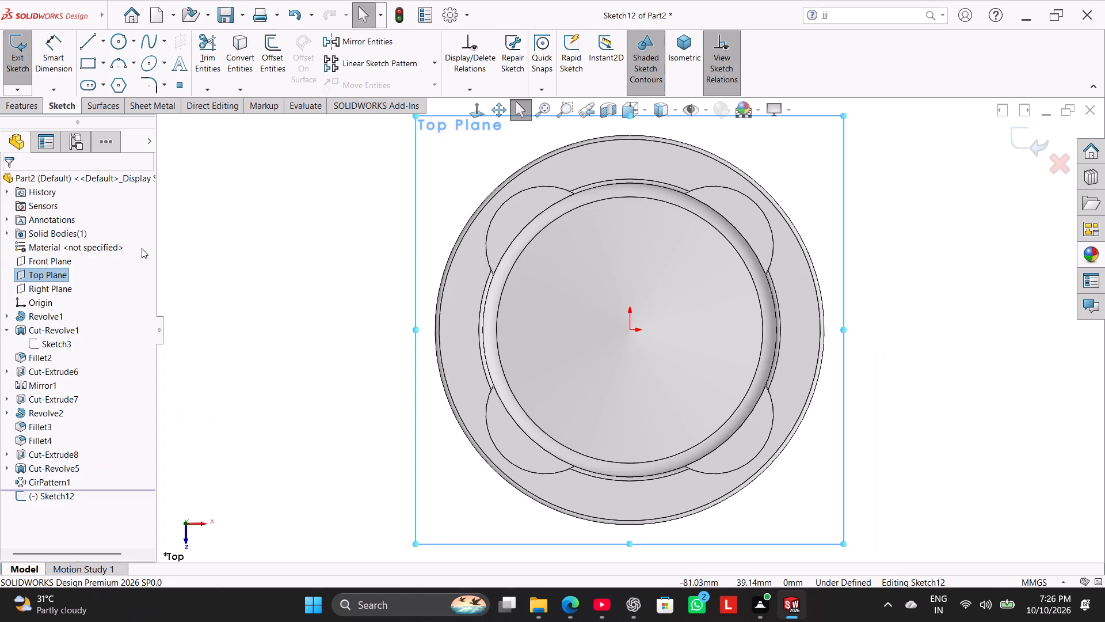
{"action": "right_click_drag", "start_coordinate": [299, 328], "coordinate": [797, 157]}
{"action": "right_click_drag", "start_coordinate": [441, 290], "coordinate": [548, 143]}
{"action": "right_click_drag", "start_coordinate": [377, 309], "coordinate": [465, 222]}
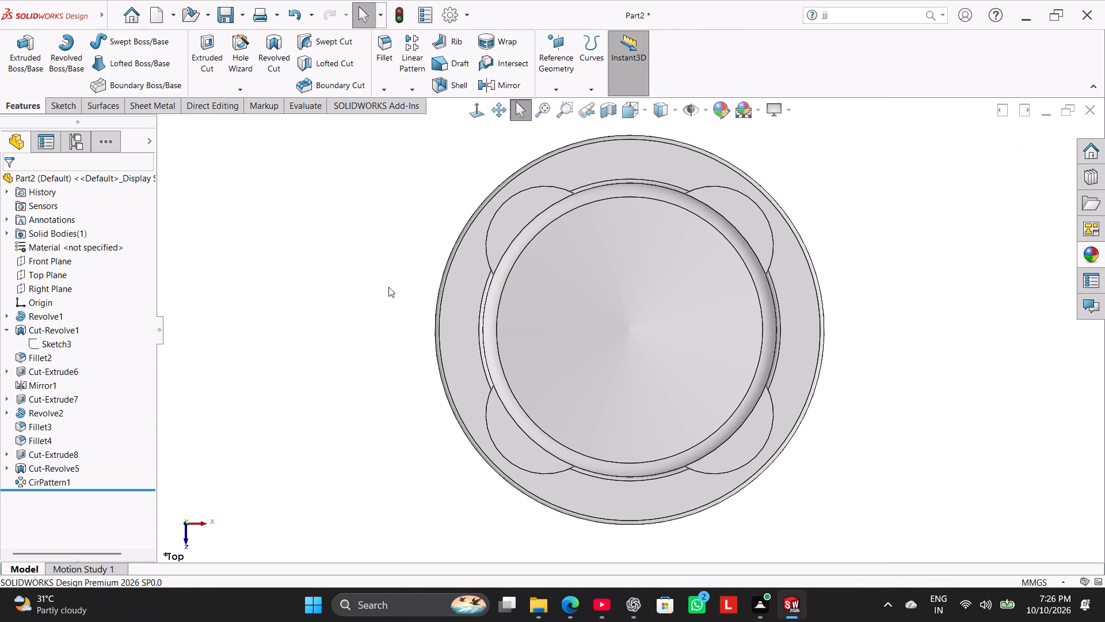
{"action": "right_click_drag", "start_coordinate": [348, 312], "coordinate": [515, 184]}
{"action": "left_click", "coordinate": [311, 337]}
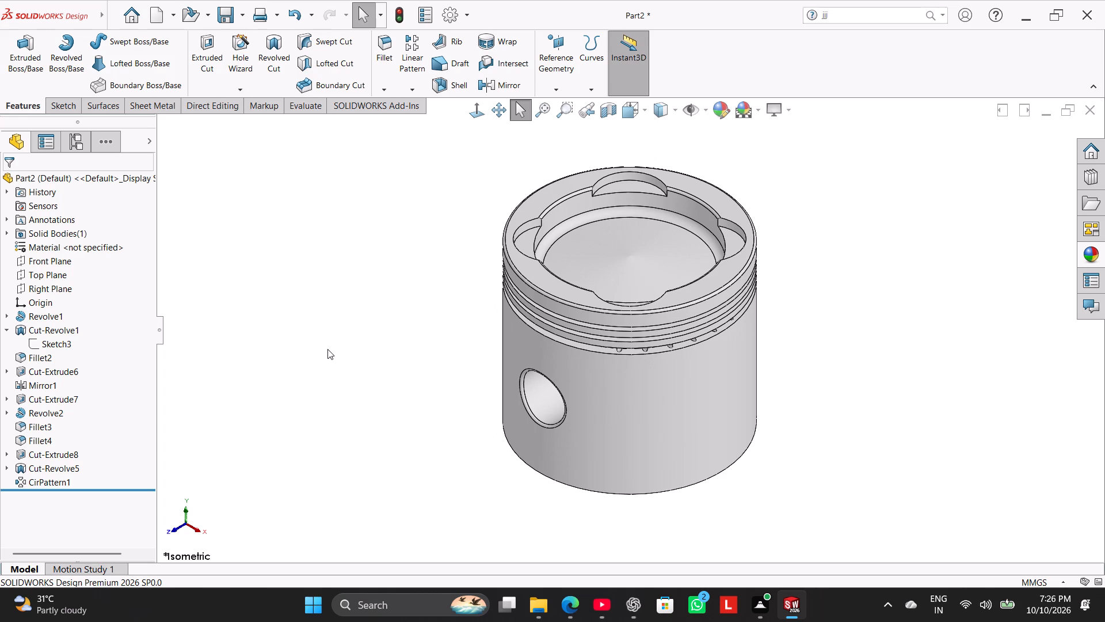
Apply a section view through the piston along the Right Plane and orient the view normal to the cut.
{"action": "left_click", "coordinate": [606, 107]}
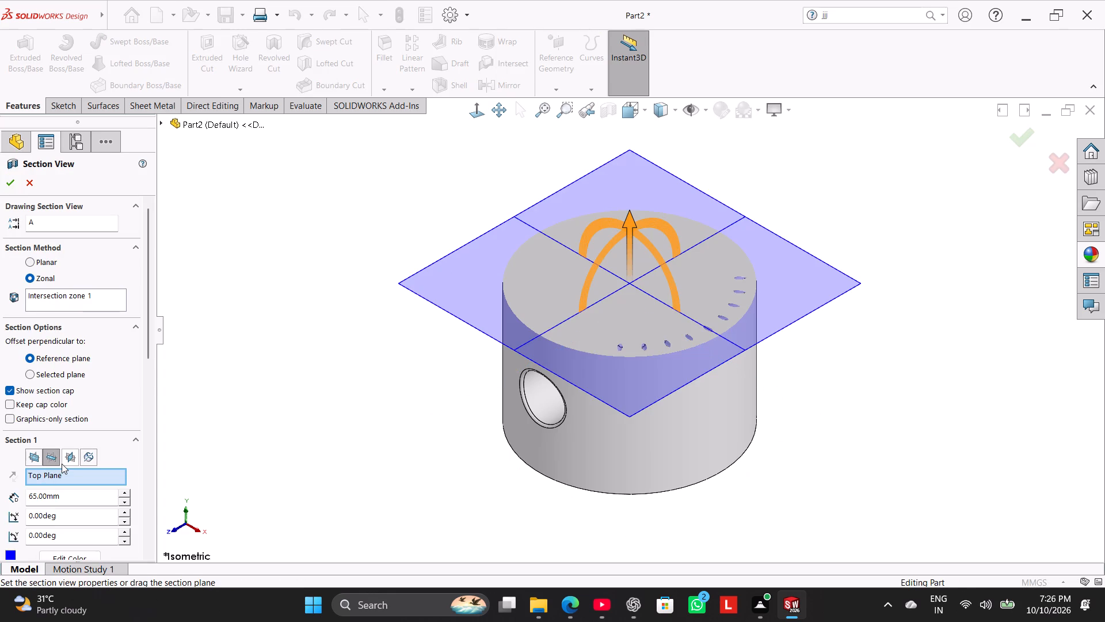
{"action": "left_click", "coordinate": [68, 455]}
{"action": "left_click", "coordinate": [17, 179]}
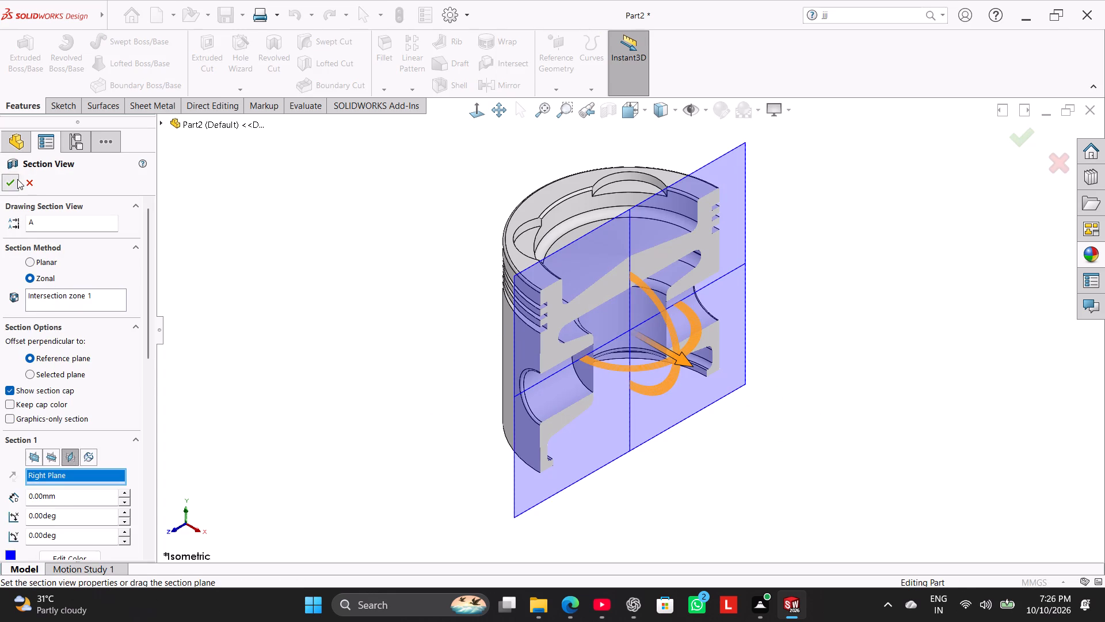
{"action": "left_click", "coordinate": [480, 107]}
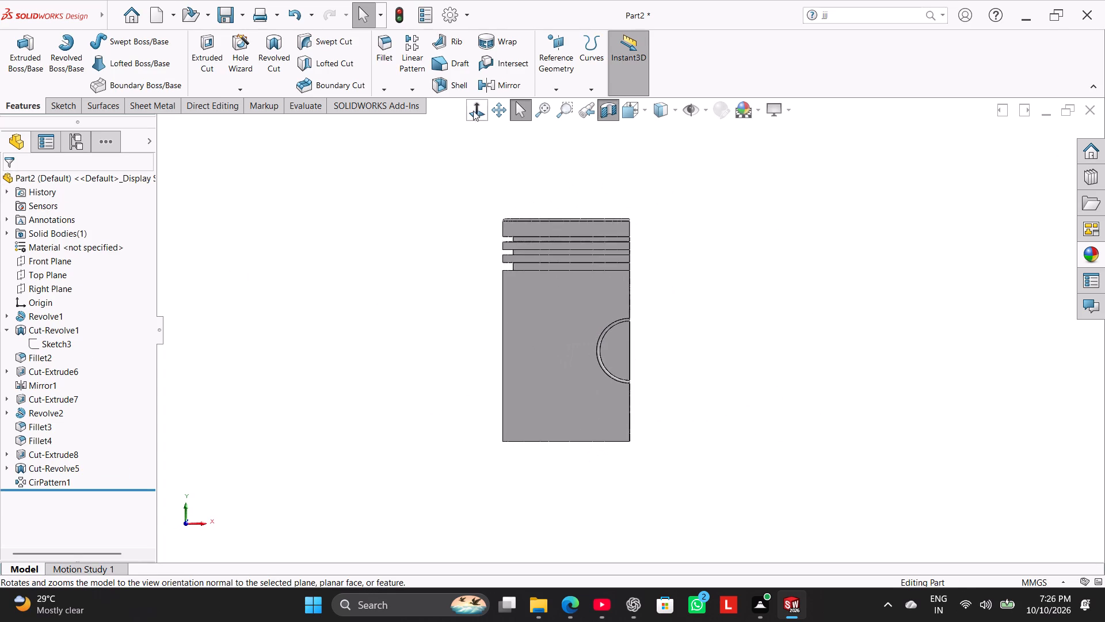
{"action": "left_click", "coordinate": [474, 107]}
{"action": "left_click", "coordinate": [614, 108]}
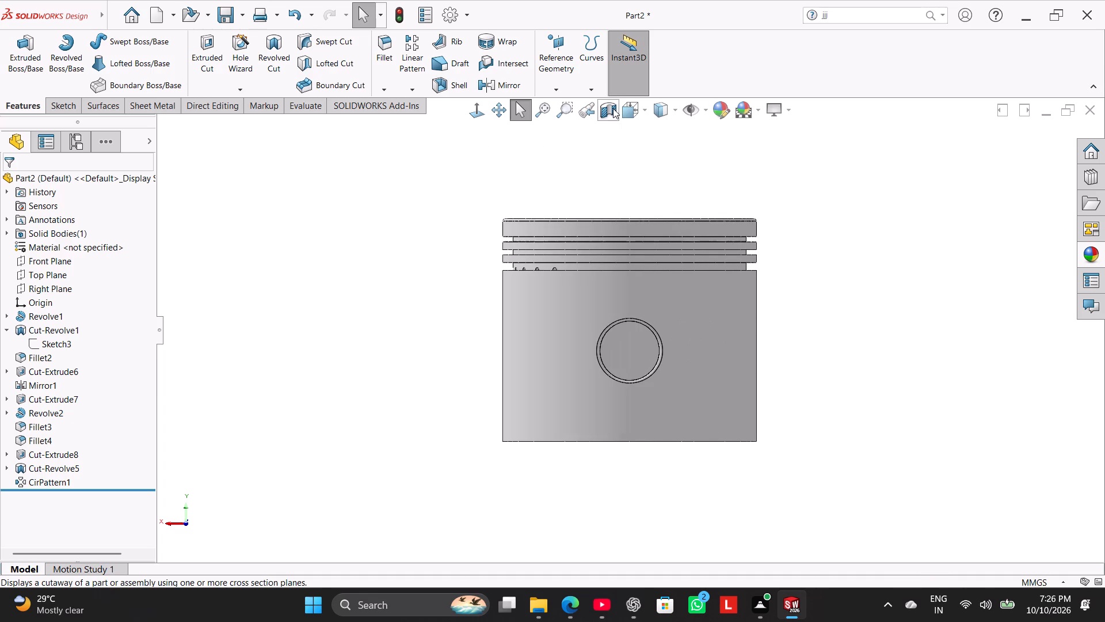
{"action": "left_click", "coordinate": [612, 111]}
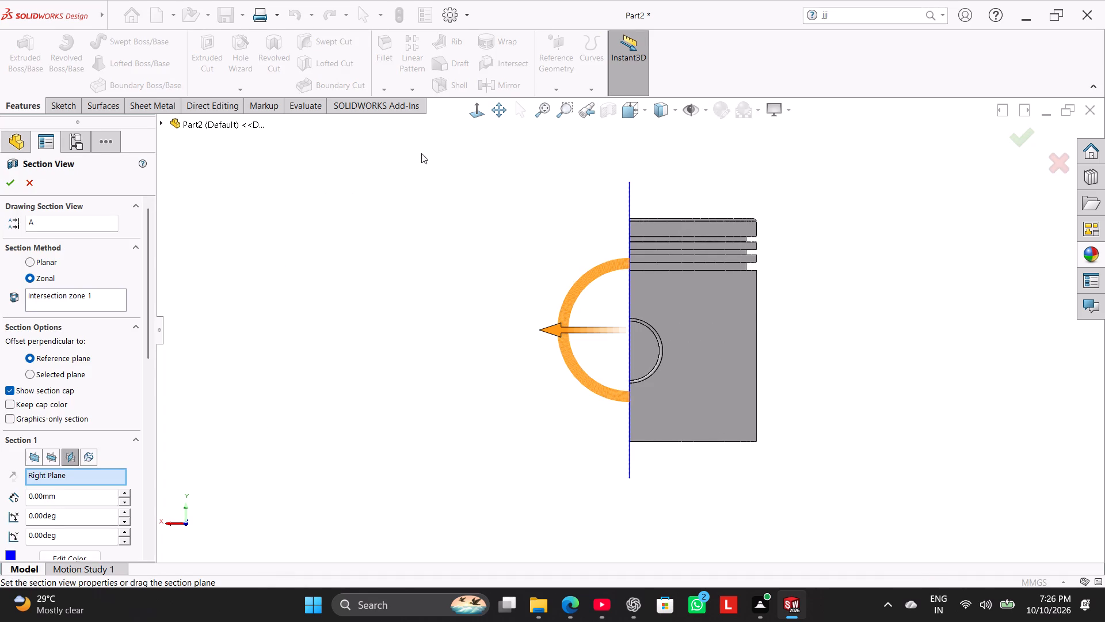
{"action": "left_click", "coordinate": [476, 110]}
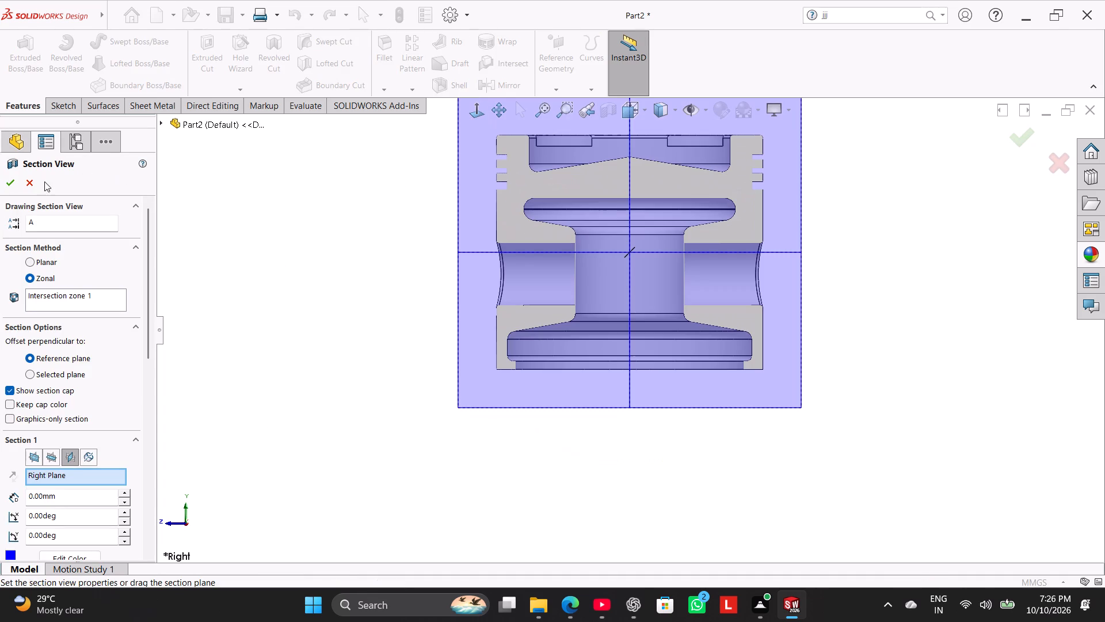
{"action": "left_click", "coordinate": [15, 182]}
Examine the sectioned piston's crown pocket, recesses, ring grooves and internal cavity close up.
{"action": "left_click", "coordinate": [265, 234]}
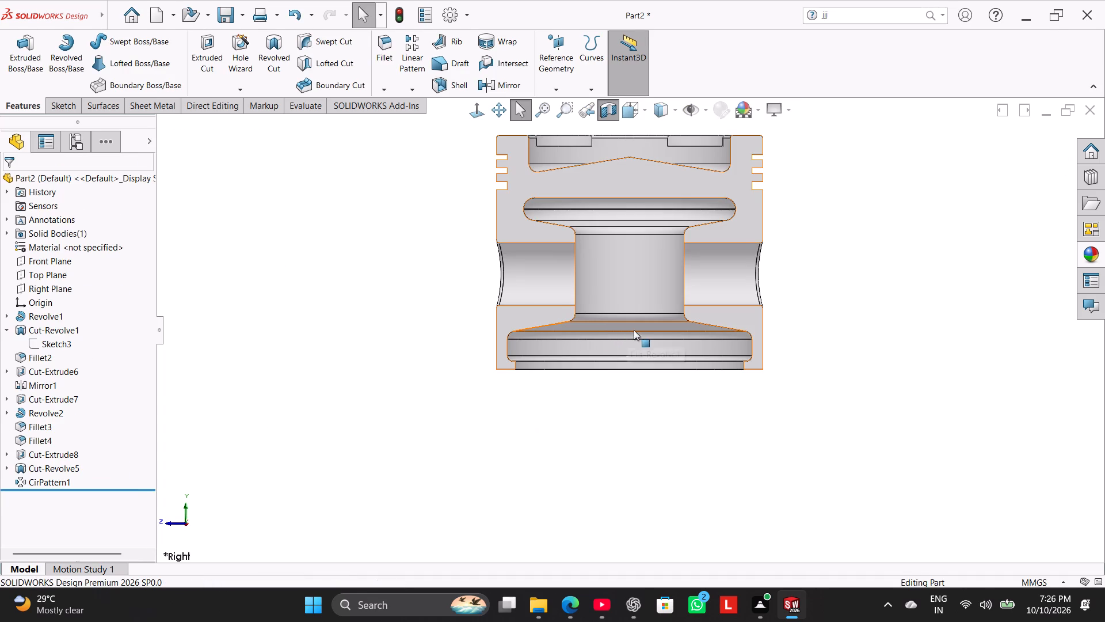
{"action": "scroll", "coordinate": [664, 288], "scroll_direction": "down", "scroll_amount": 2}
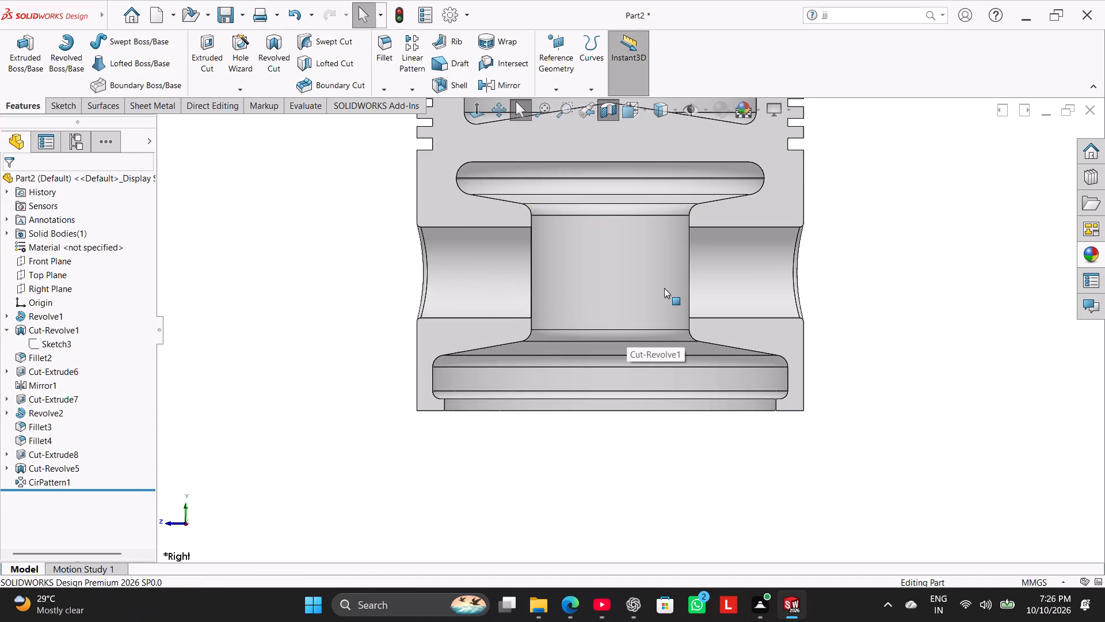
{"action": "scroll", "coordinate": [664, 288], "scroll_direction": "up", "scroll_amount": 2}
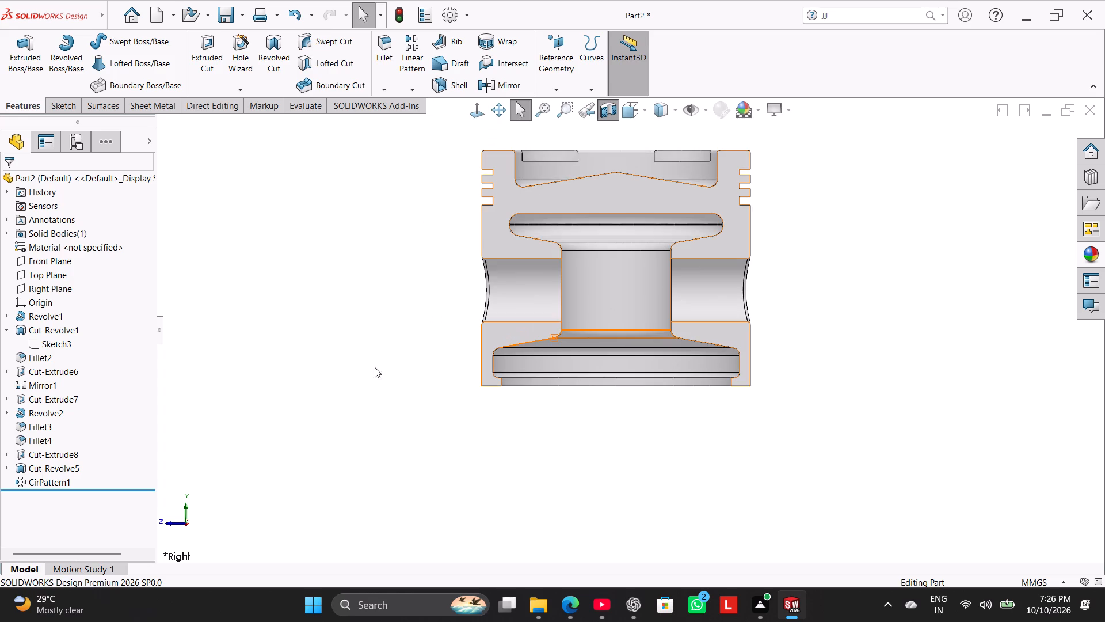
{"action": "left_click", "coordinate": [347, 369]}
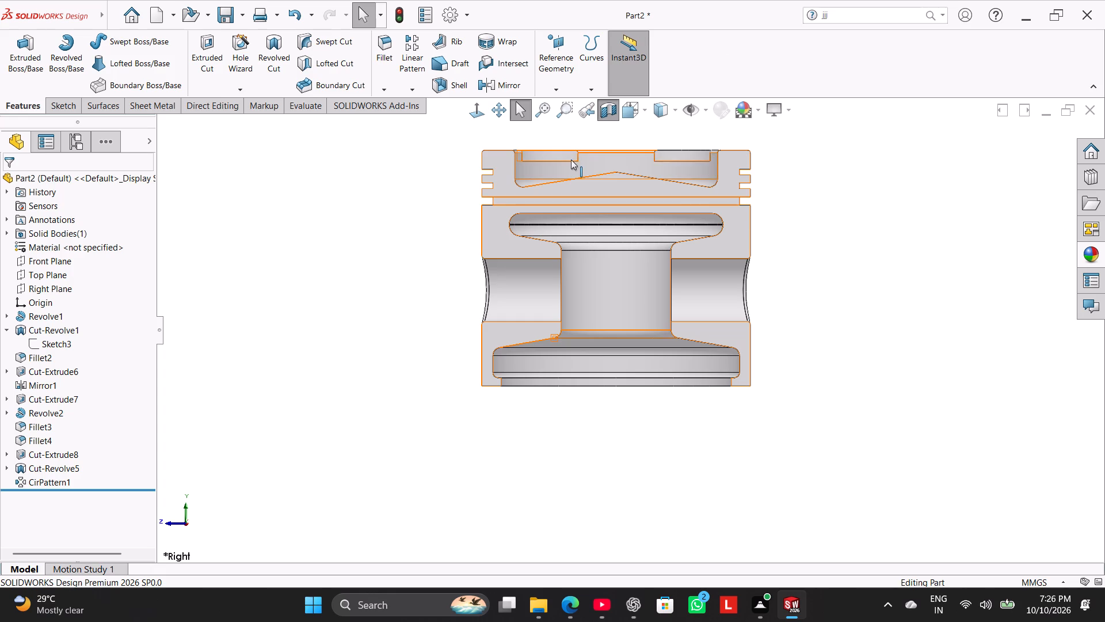
{"action": "scroll", "coordinate": [565, 155], "scroll_direction": "down", "scroll_amount": 6}
{"action": "middle_click_drag", "start_coordinate": [483, 198], "coordinate": [486, 228]}
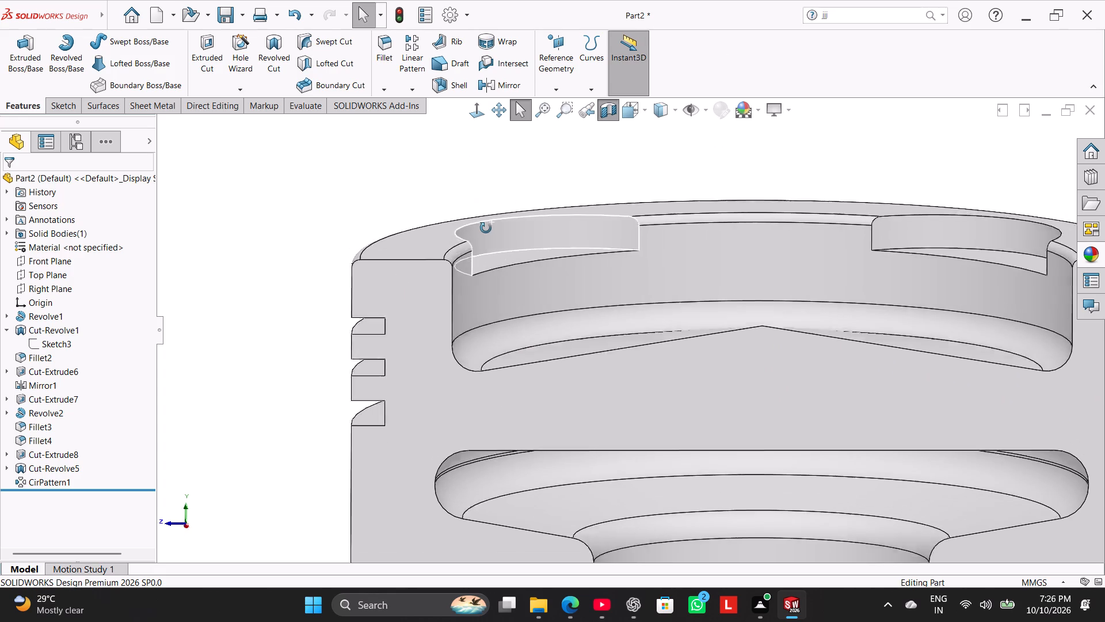
{"action": "middle_click_drag", "start_coordinate": [486, 228], "coordinate": [487, 236]}
{"action": "left_click", "coordinate": [335, 302]}
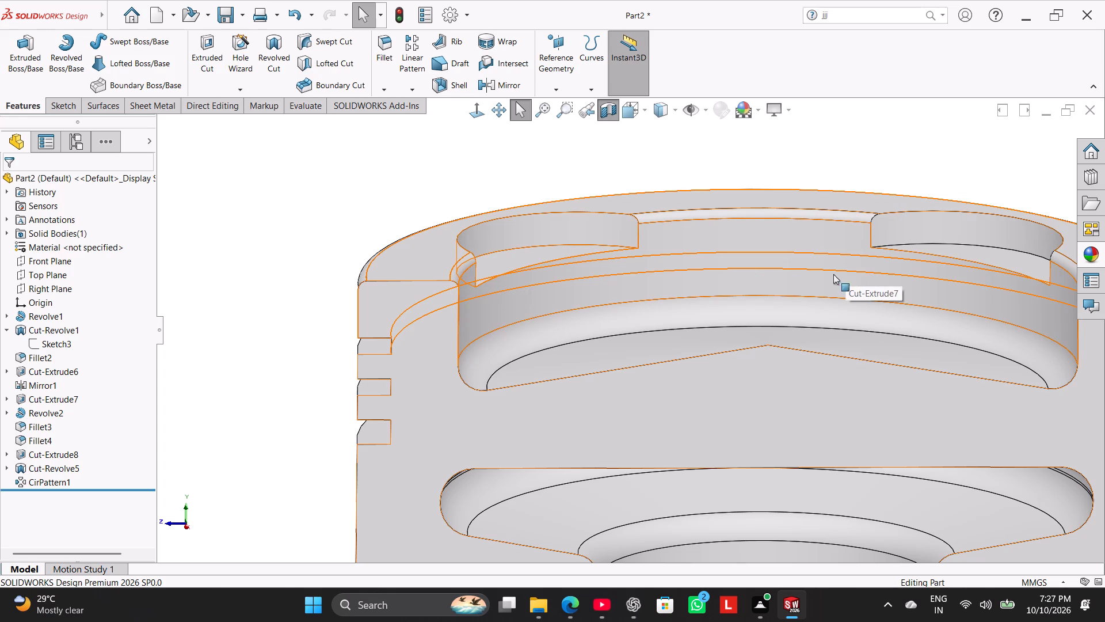
{"action": "left_click", "coordinate": [317, 301]}
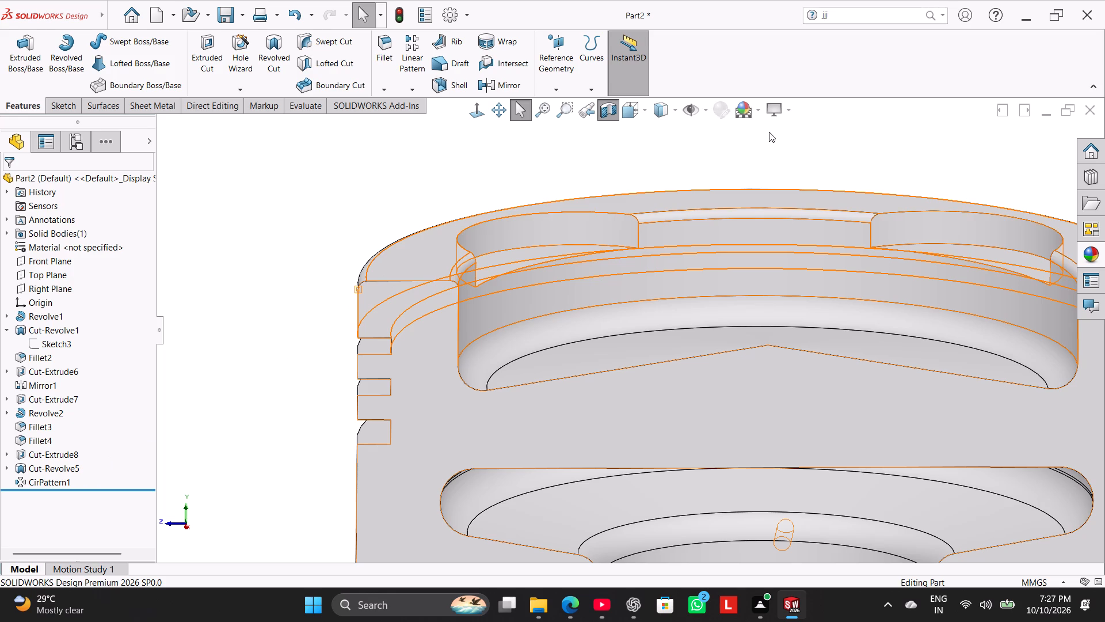
{"action": "left_click", "coordinate": [478, 113]}
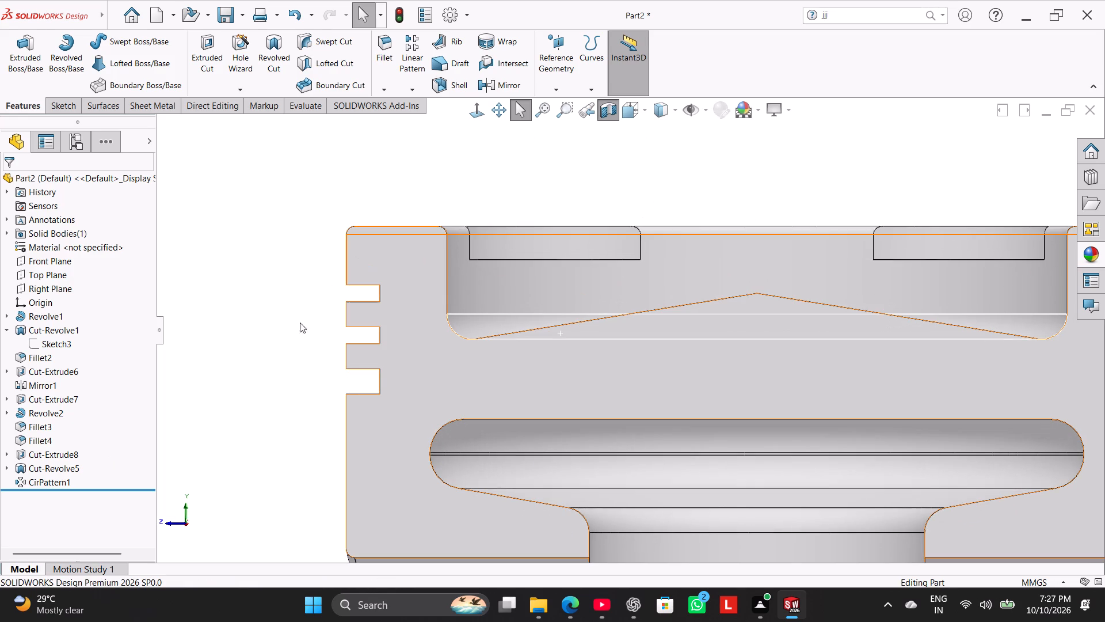
Open the oil passage sketch of Cut-Revolve5 for review and exit it without editing.
{"action": "right_click", "coordinate": [51, 472]}
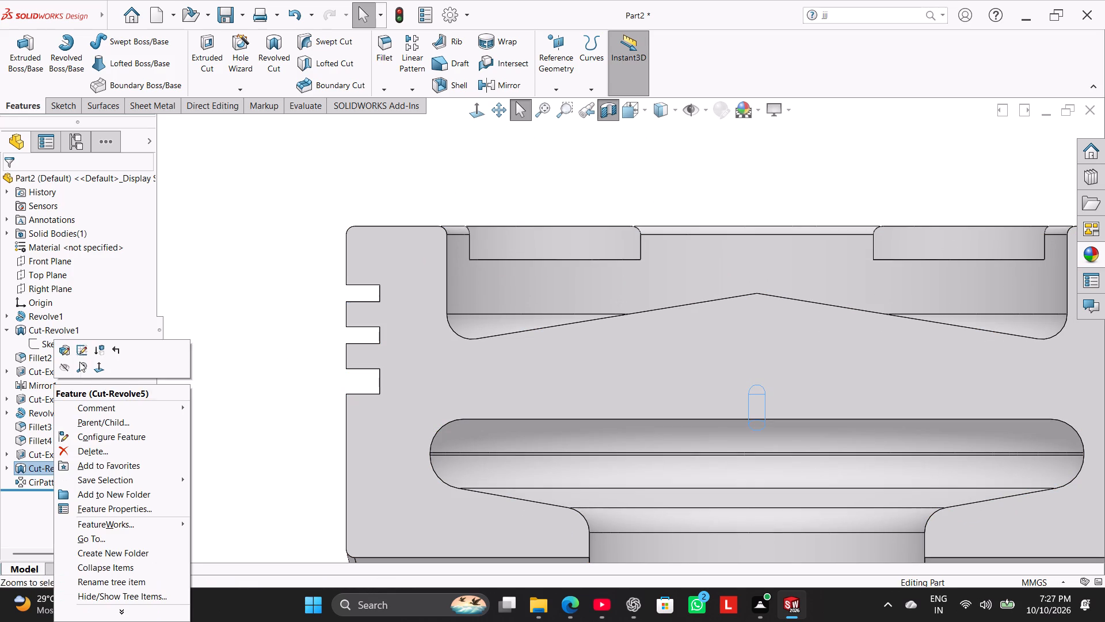
{"action": "left_click", "coordinate": [216, 275]}
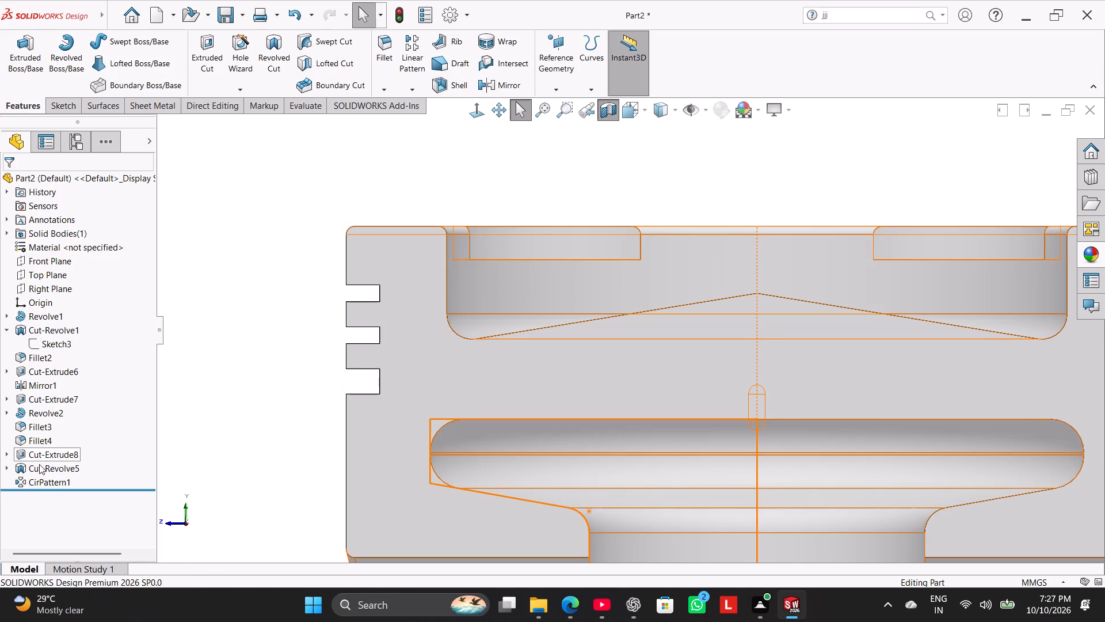
{"action": "right_click", "coordinate": [40, 465]}
{"action": "left_click", "coordinate": [70, 343]}
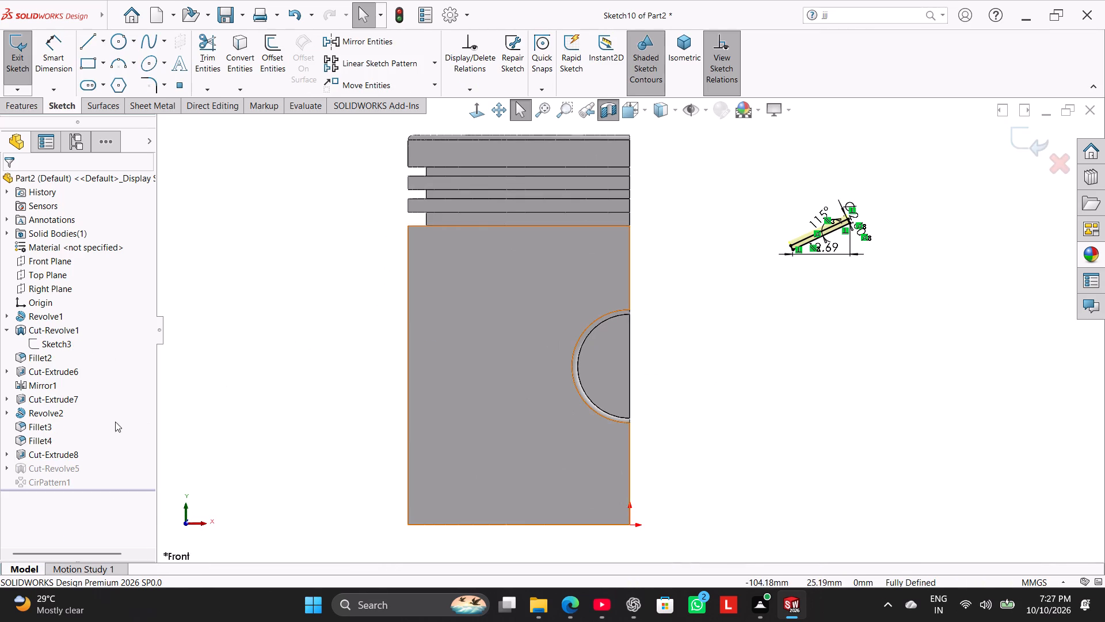
{"action": "left_click", "coordinate": [24, 71]}
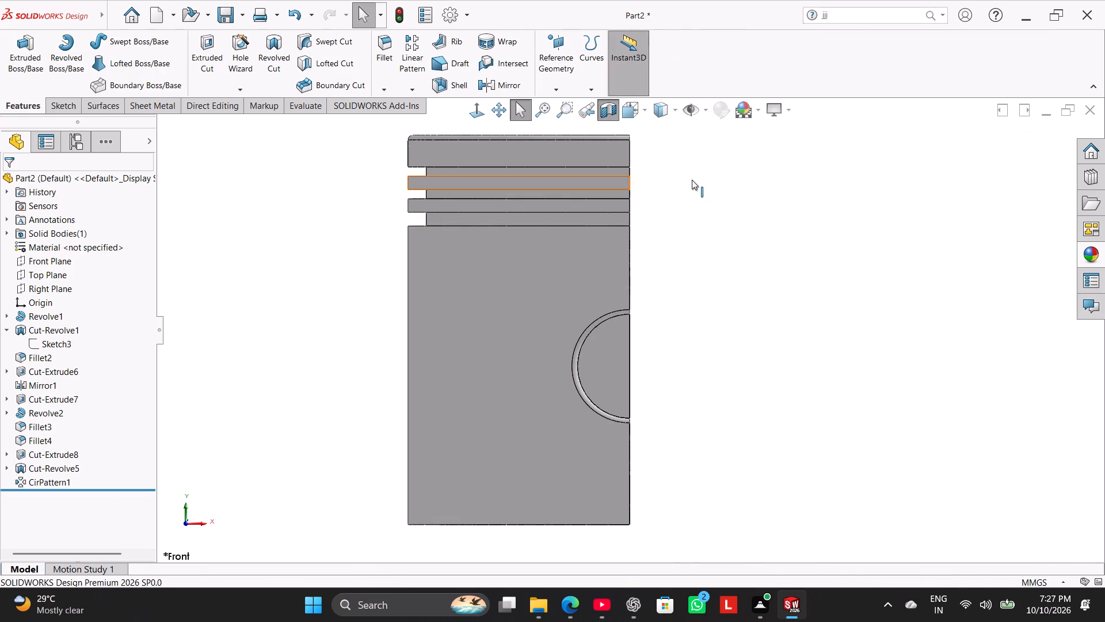
Open the definition of the Revolve2 crown cone to review its settings, and cancel without editing.
{"action": "middle_click_drag", "start_coordinate": [744, 204], "coordinate": [640, 245]}
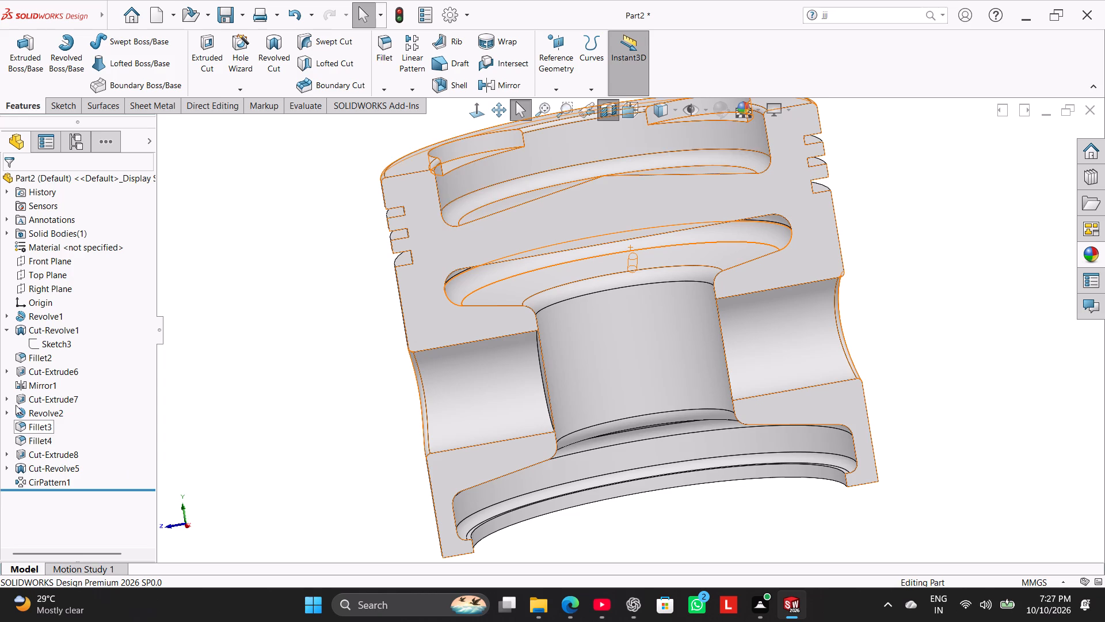
{"action": "right_click", "coordinate": [51, 453]}
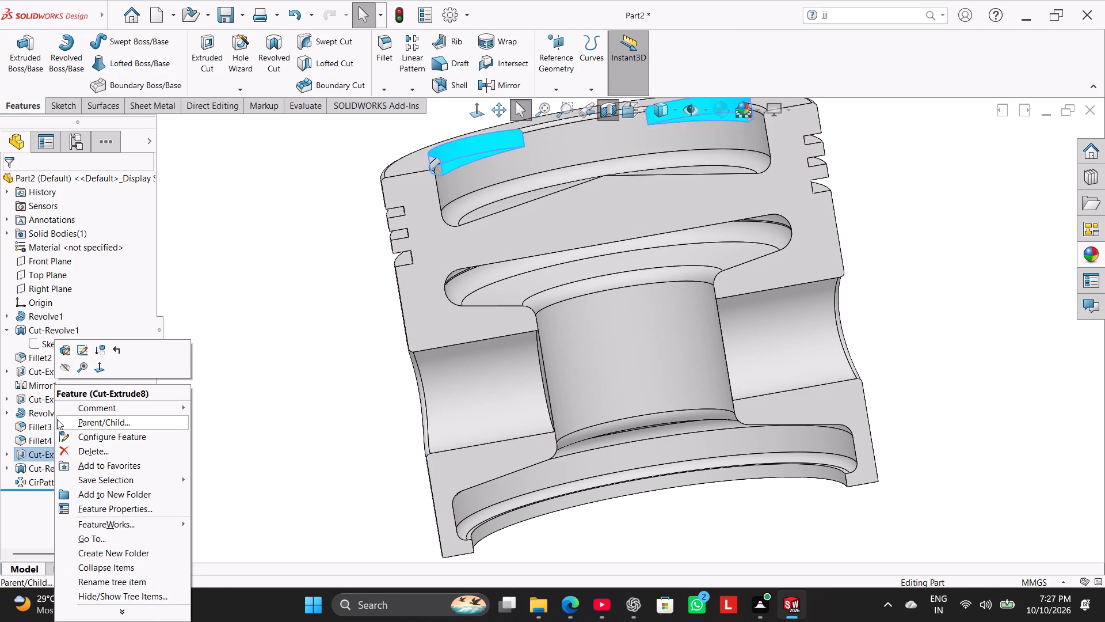
{"action": "left_click", "coordinate": [178, 287]}
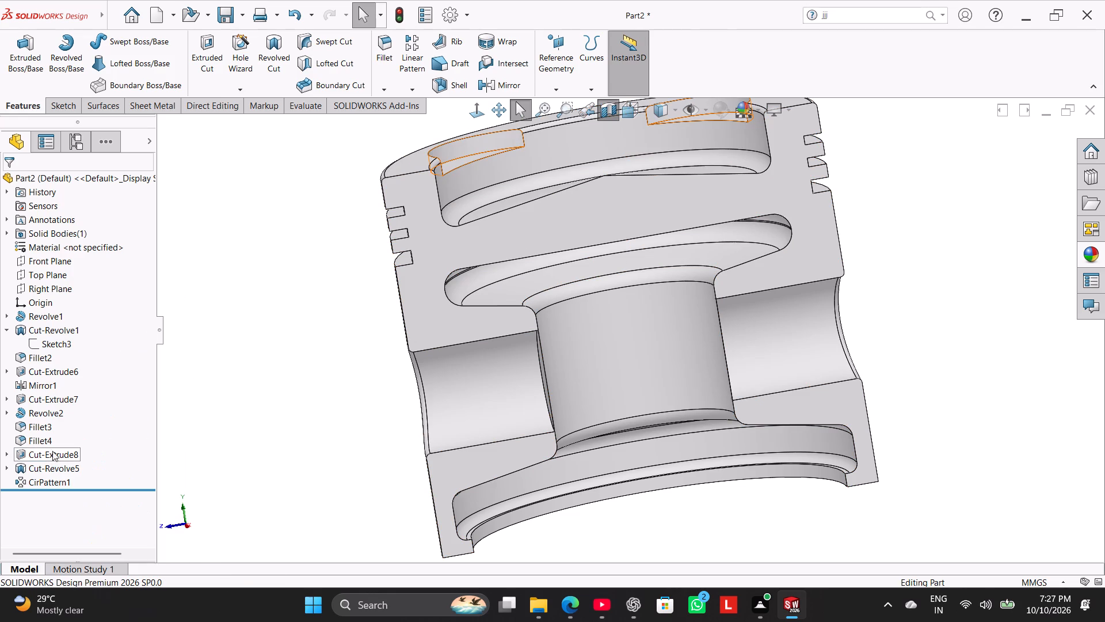
{"action": "right_click", "coordinate": [44, 410]}
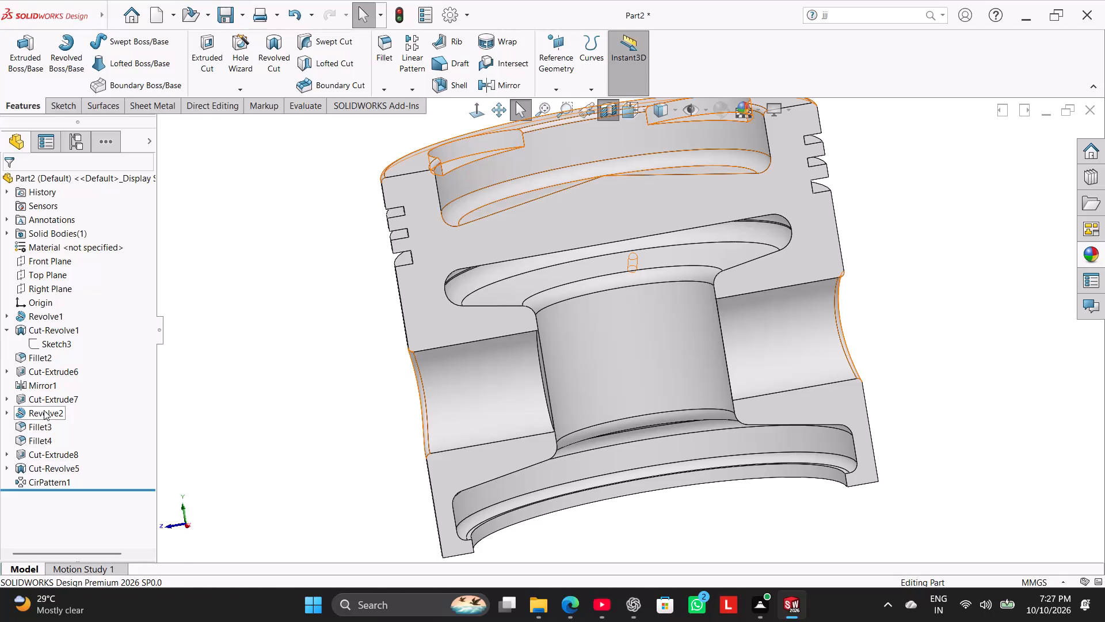
{"action": "left_click", "coordinate": [56, 351]}
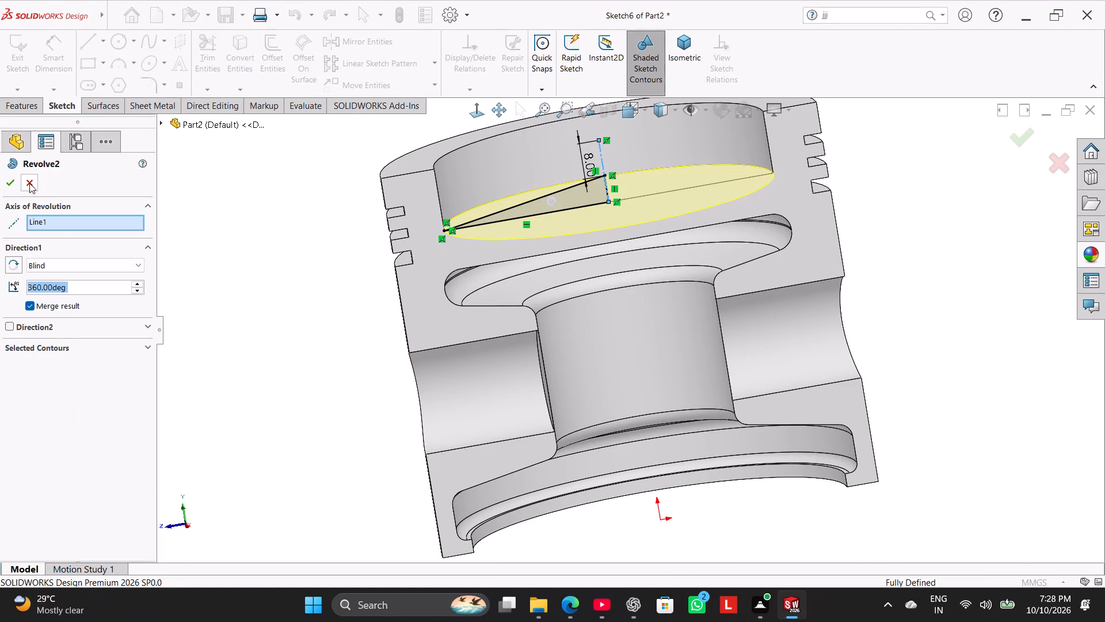
{"action": "left_click", "coordinate": [29, 183]}
Open the sketch of Revolve2 and examine the crown cone's triangular profile up close.
{"action": "right_click", "coordinate": [44, 414]}
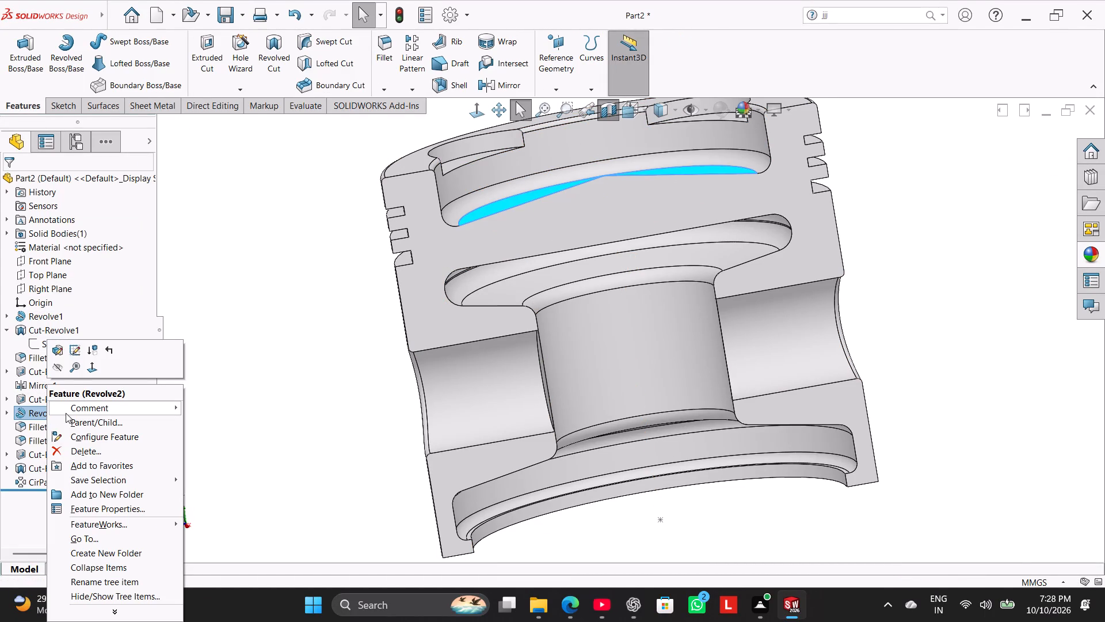
{"action": "left_click", "coordinate": [69, 349]}
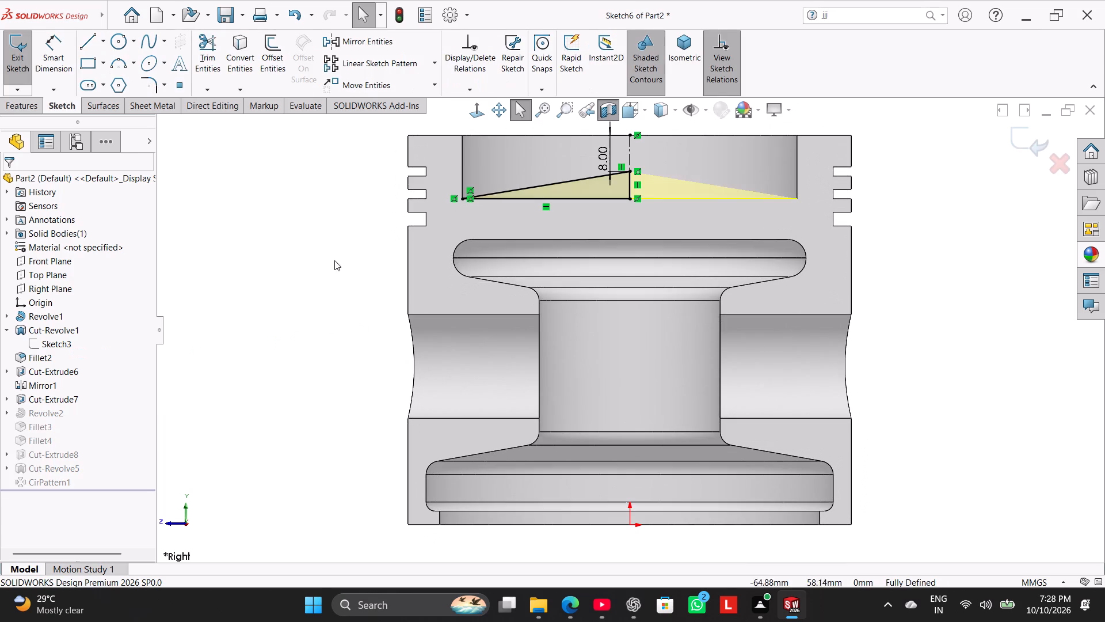
{"action": "scroll", "coordinate": [502, 150], "scroll_direction": "down", "scroll_amount": 7}
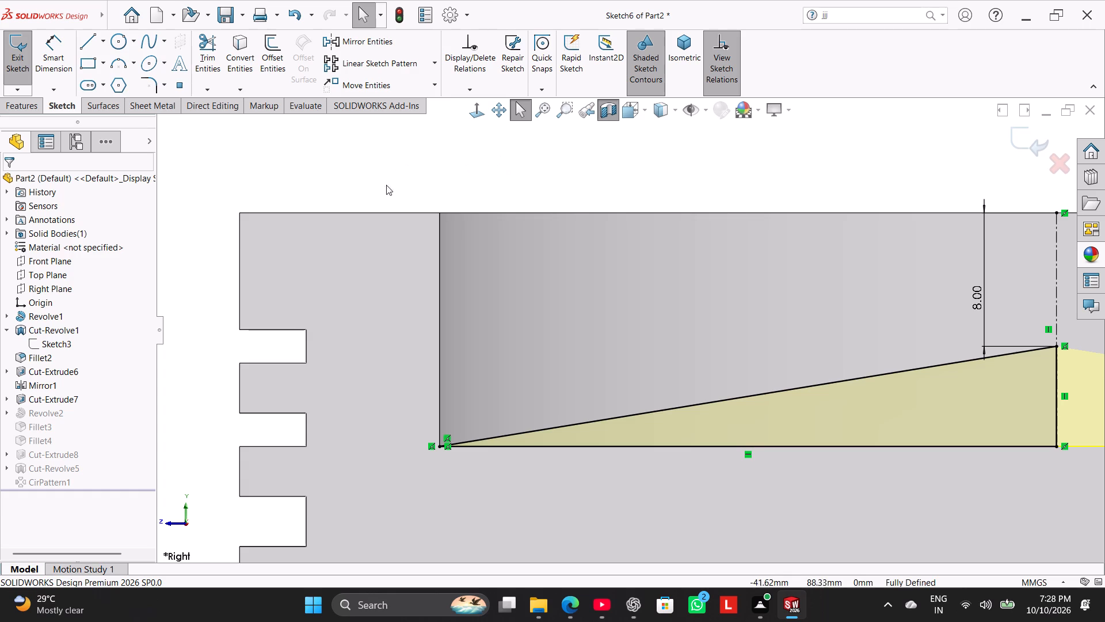
{"action": "scroll", "coordinate": [493, 211], "scroll_direction": "up", "scroll_amount": 3}
Turn off the section view of the piston and exit the Revolve2 sketch.
{"action": "left_click", "coordinate": [604, 112]}
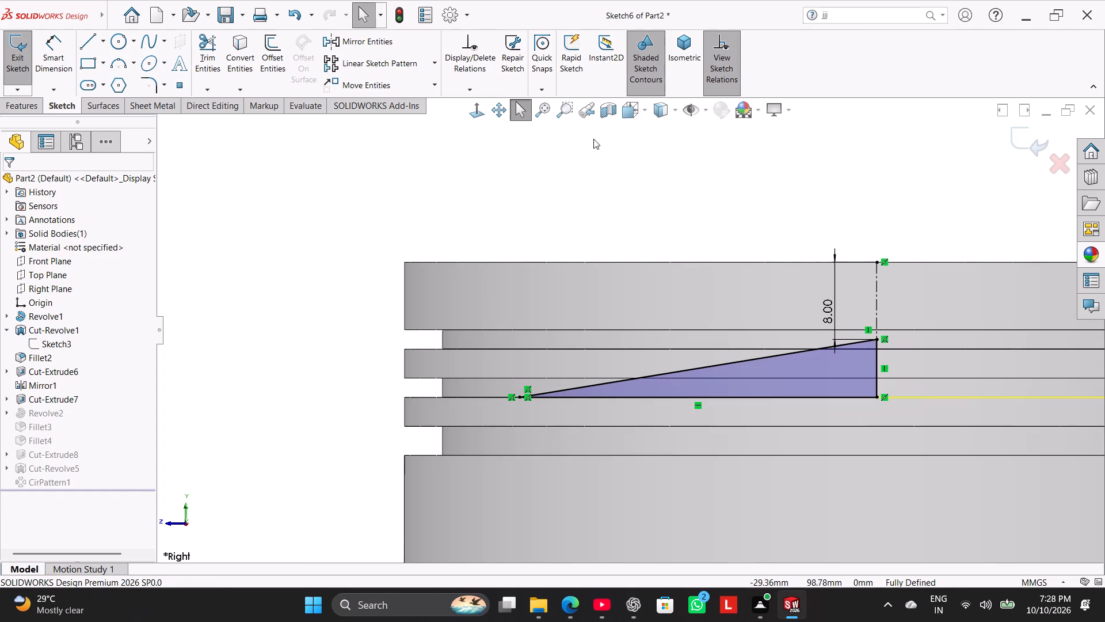
{"action": "middle_click_drag", "start_coordinate": [551, 181], "coordinate": [490, 235]}
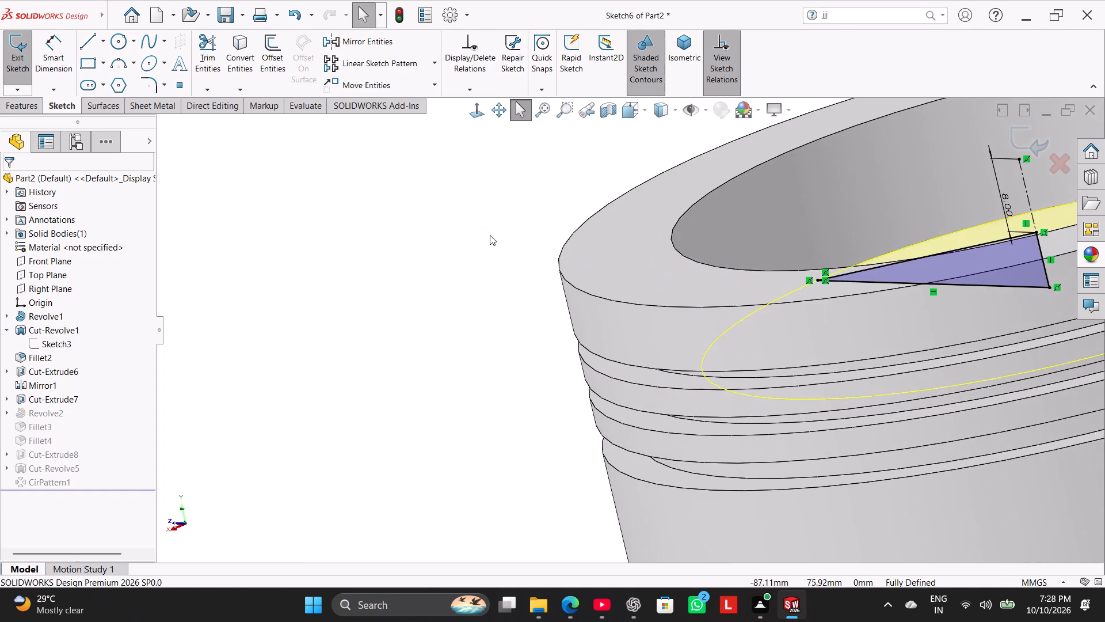
{"action": "scroll", "coordinate": [490, 235], "scroll_direction": "up", "scroll_amount": 6}
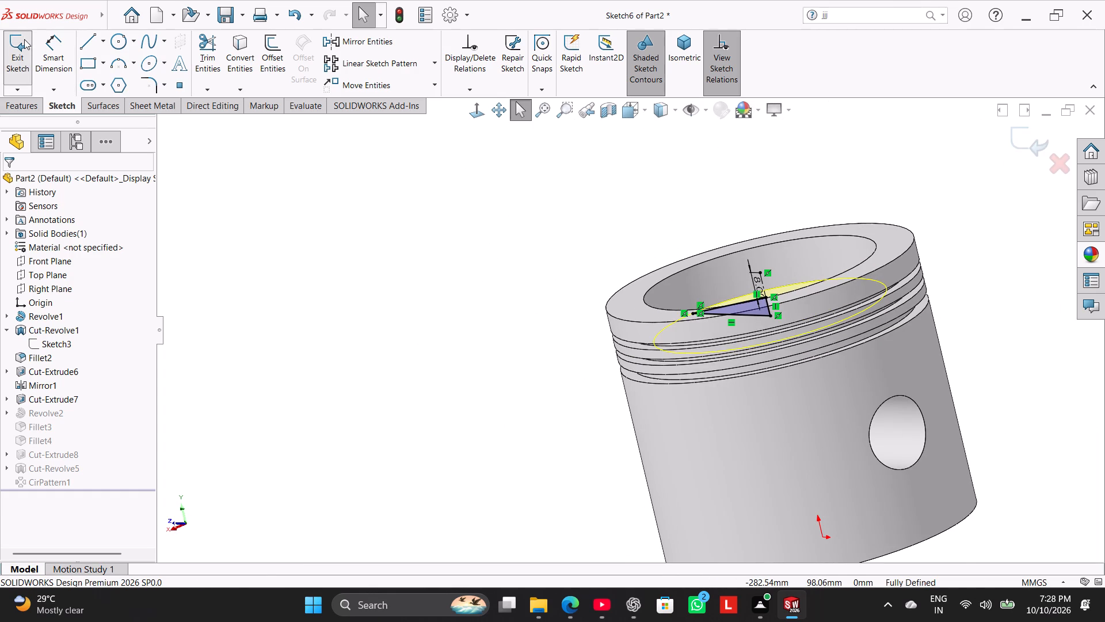
{"action": "left_click", "coordinate": [24, 40]}
Inspect the complete piston's crown and set the model to the isometric view.
{"action": "middle_click_drag", "start_coordinate": [659, 229], "coordinate": [689, 286]}
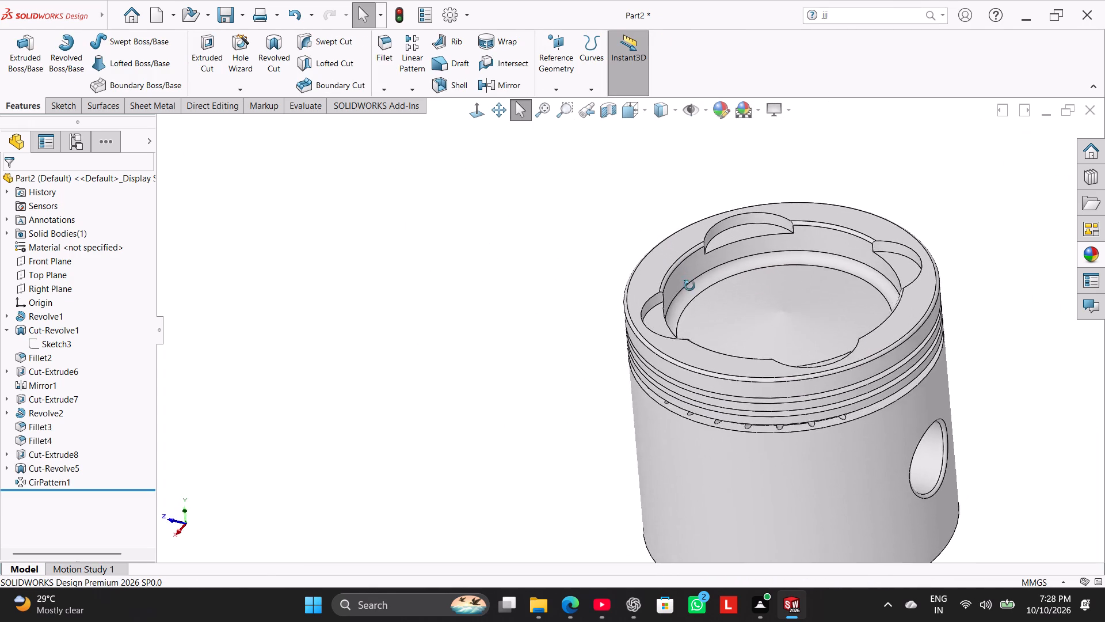
{"action": "middle_click_drag", "start_coordinate": [689, 286], "coordinate": [676, 310]}
{"action": "right_click_drag", "start_coordinate": [386, 358], "coordinate": [533, 232]}
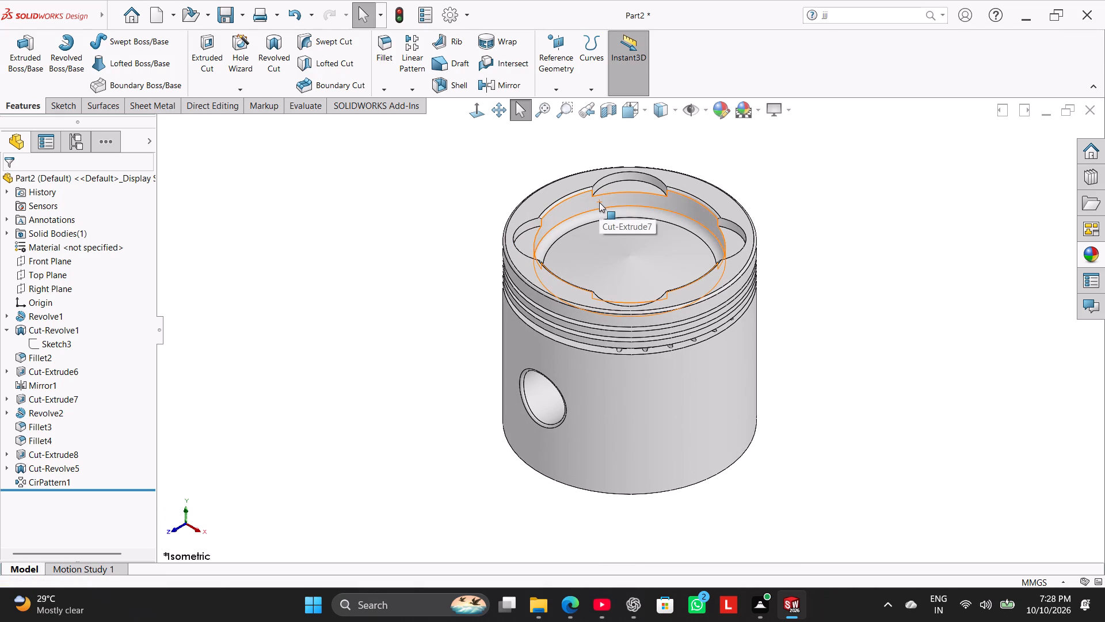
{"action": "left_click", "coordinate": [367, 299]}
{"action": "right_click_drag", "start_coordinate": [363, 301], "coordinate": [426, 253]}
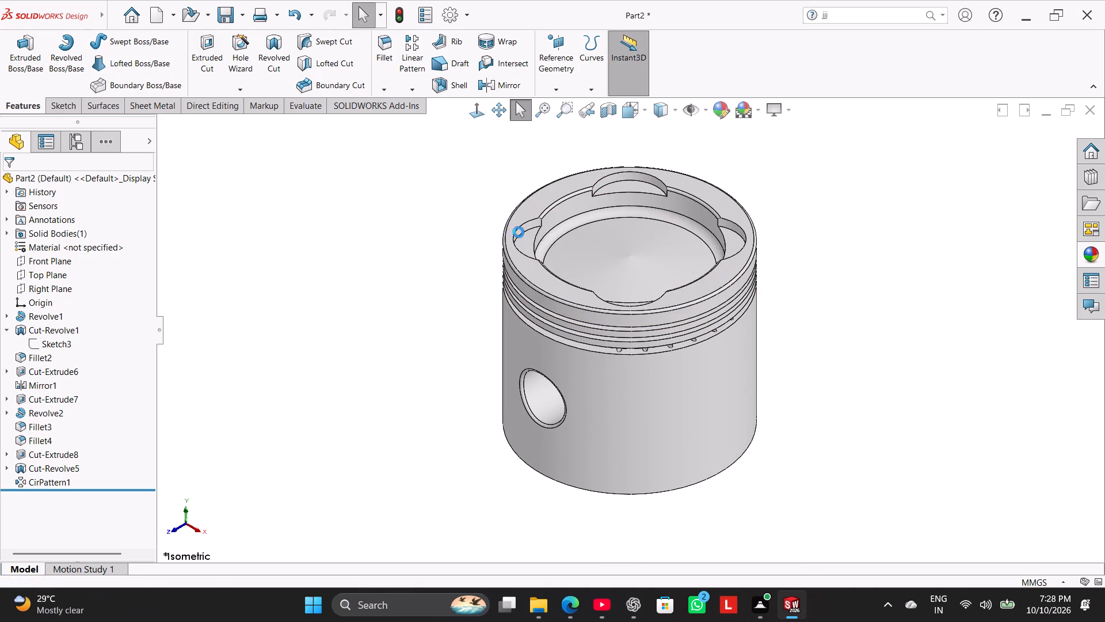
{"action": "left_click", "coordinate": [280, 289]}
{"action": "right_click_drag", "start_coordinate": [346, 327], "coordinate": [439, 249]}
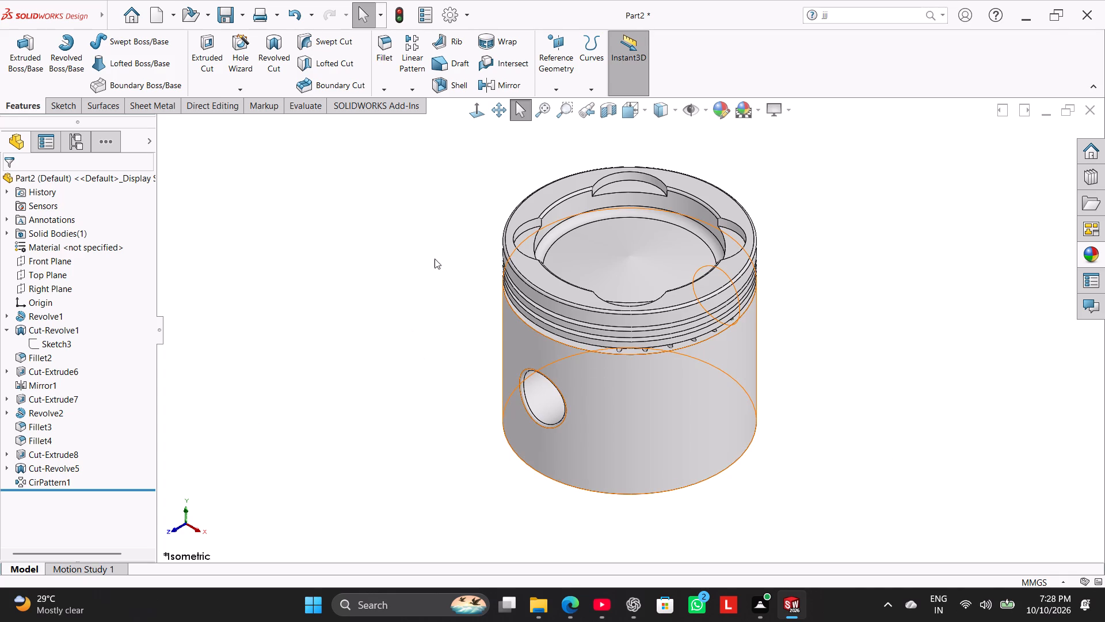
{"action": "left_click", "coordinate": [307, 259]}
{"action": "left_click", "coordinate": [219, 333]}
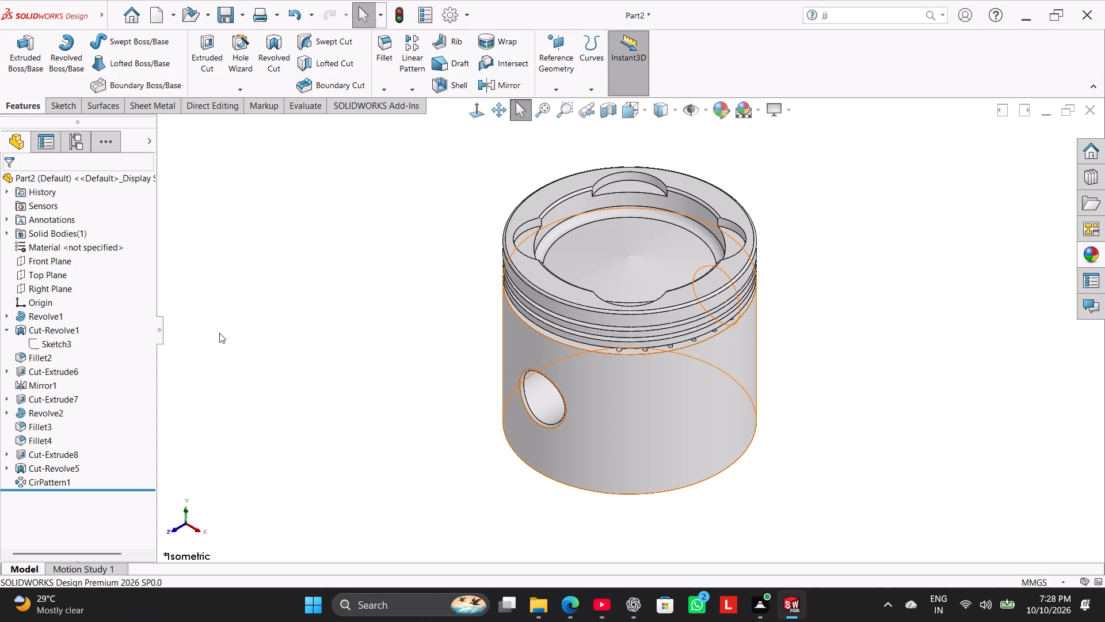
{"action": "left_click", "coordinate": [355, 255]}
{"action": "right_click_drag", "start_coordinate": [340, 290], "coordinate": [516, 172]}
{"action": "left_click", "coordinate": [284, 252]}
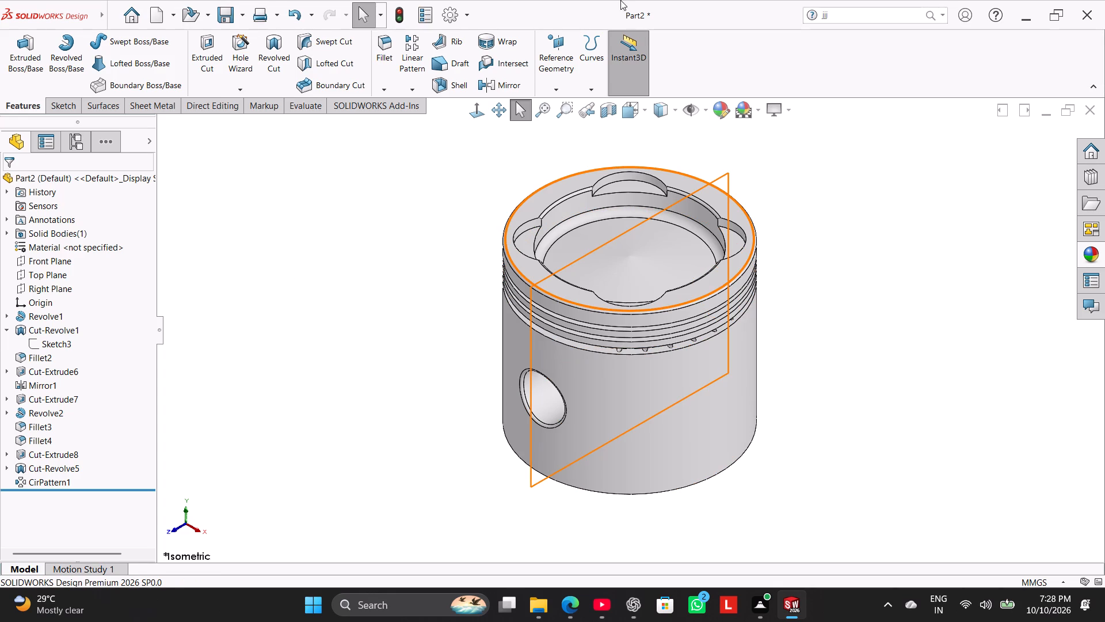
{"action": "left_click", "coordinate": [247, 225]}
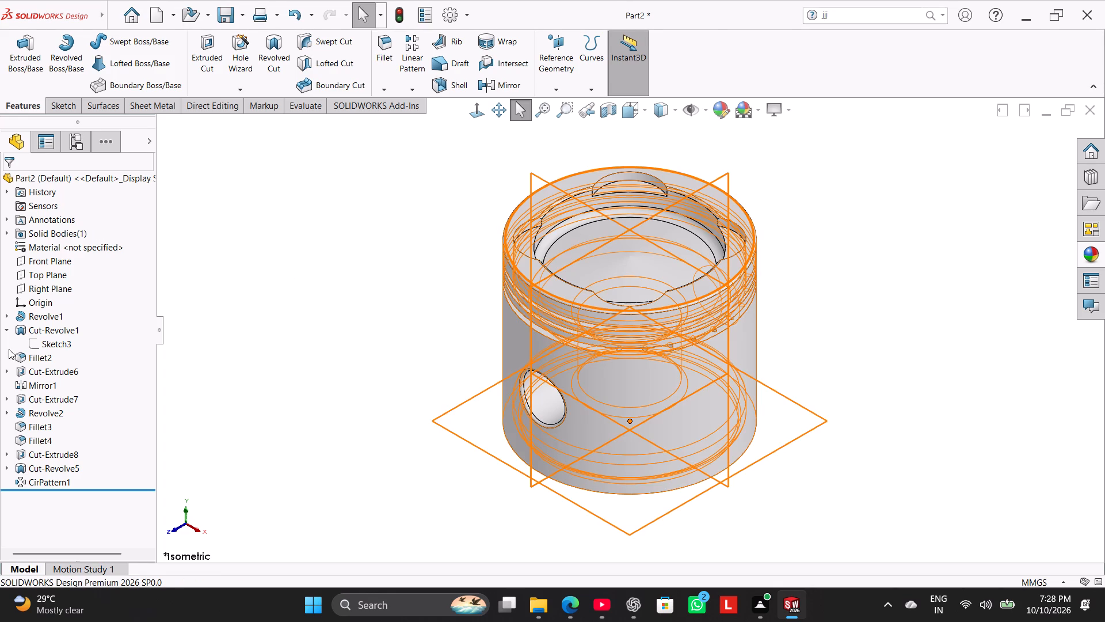
Collapse the Cut-Revolve1 feature in the design tree and clear the selection.
{"action": "left_click", "coordinate": [5, 331]}
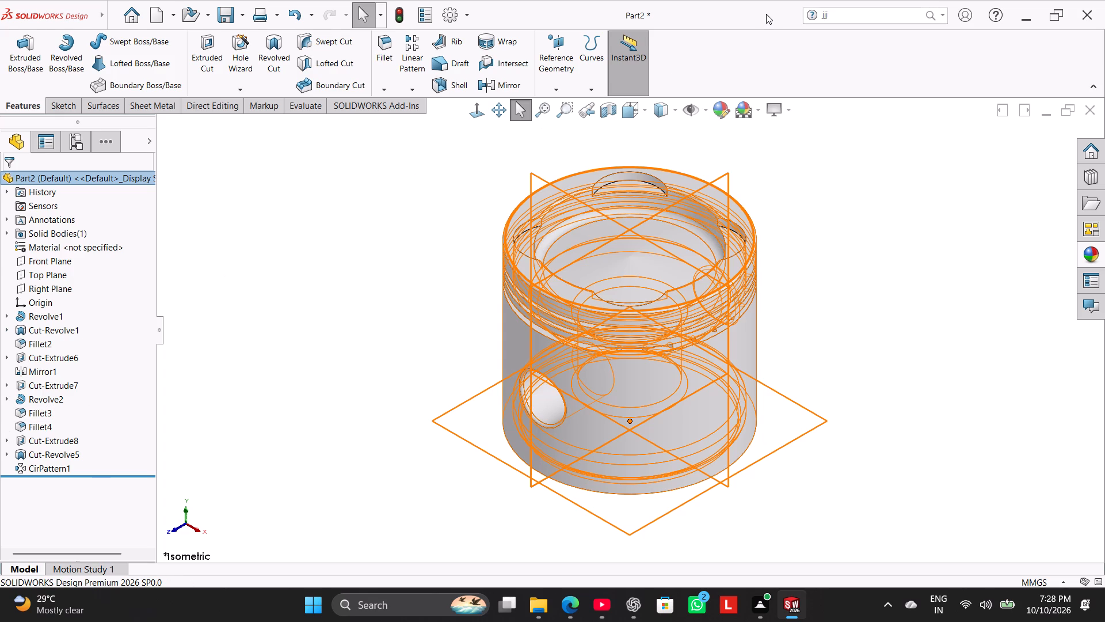
{"action": "left_click", "coordinate": [413, 351]}
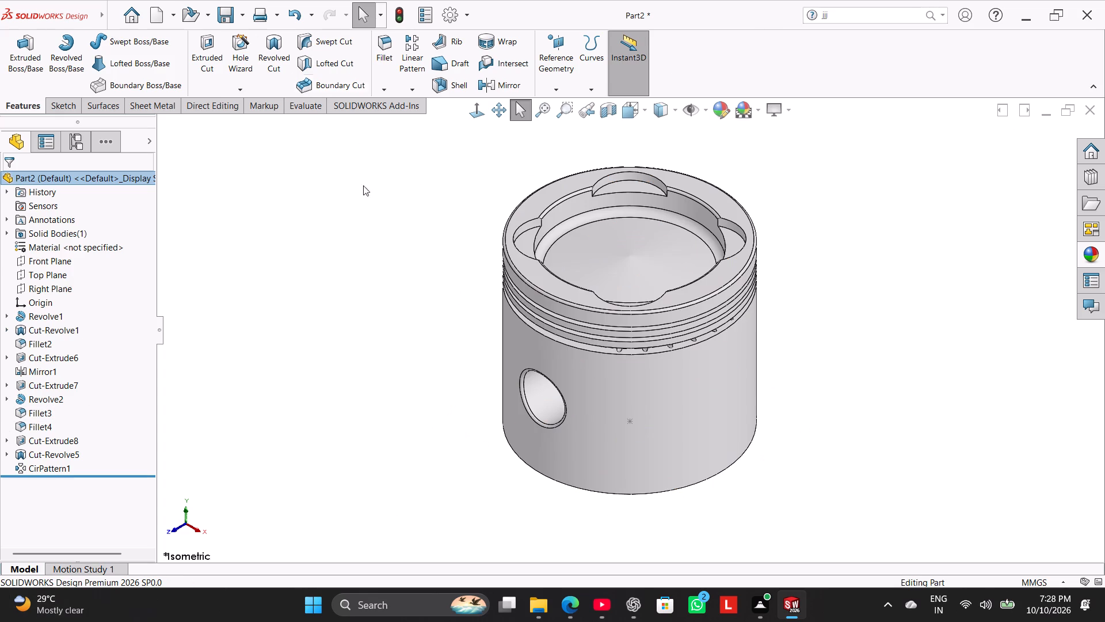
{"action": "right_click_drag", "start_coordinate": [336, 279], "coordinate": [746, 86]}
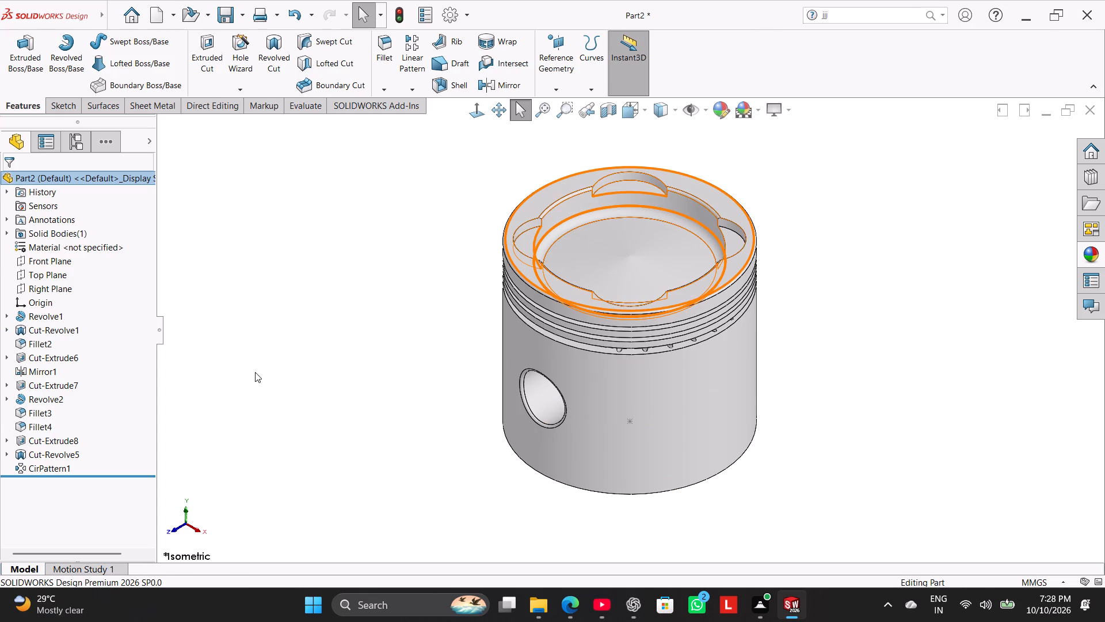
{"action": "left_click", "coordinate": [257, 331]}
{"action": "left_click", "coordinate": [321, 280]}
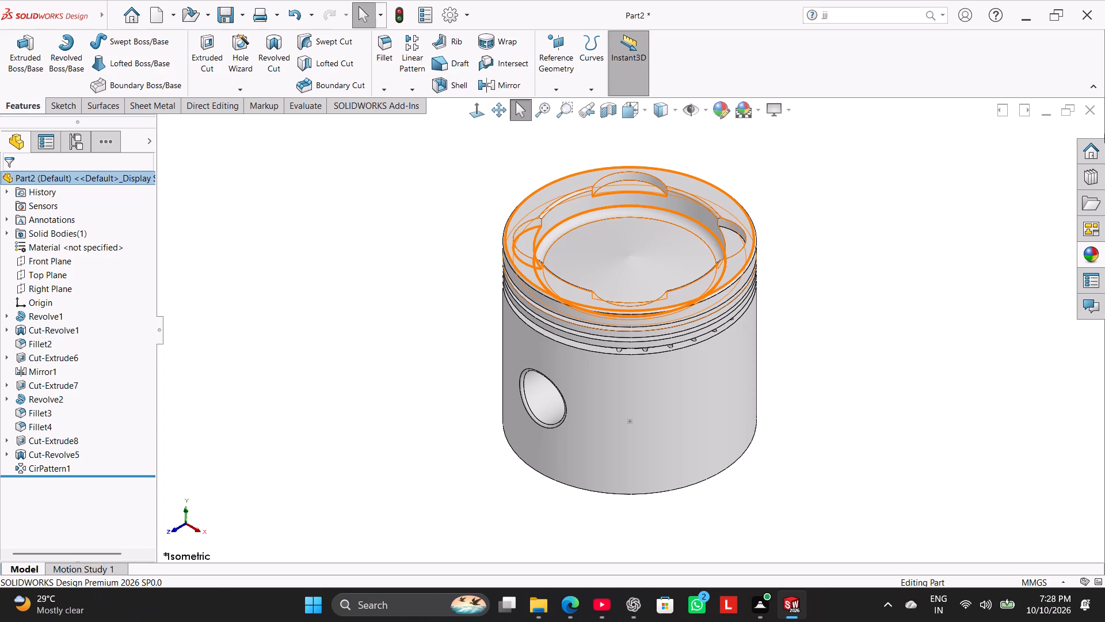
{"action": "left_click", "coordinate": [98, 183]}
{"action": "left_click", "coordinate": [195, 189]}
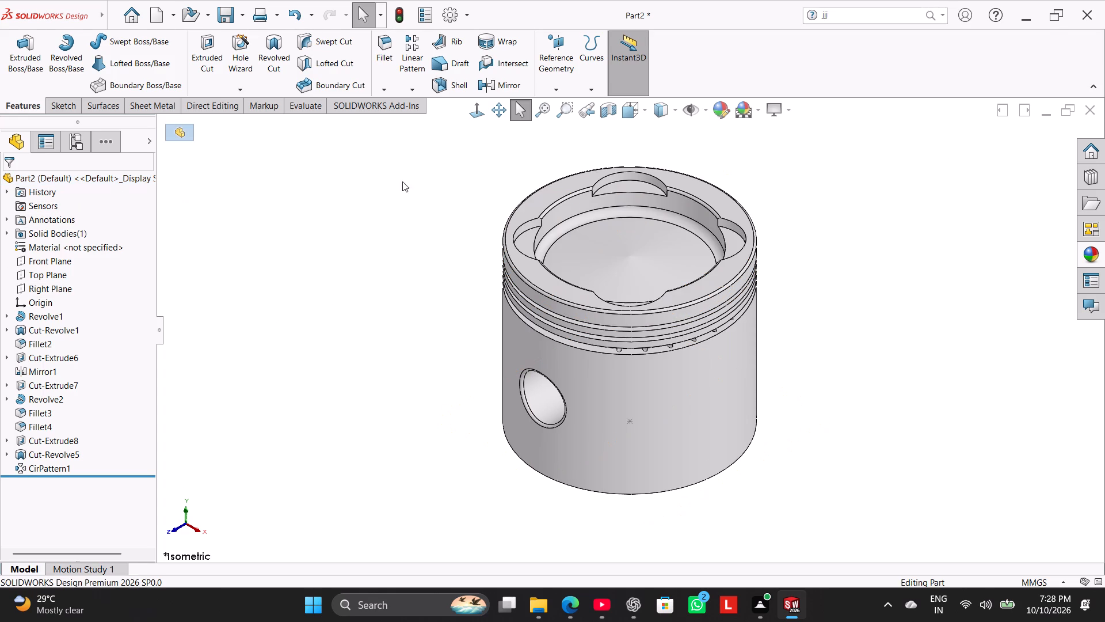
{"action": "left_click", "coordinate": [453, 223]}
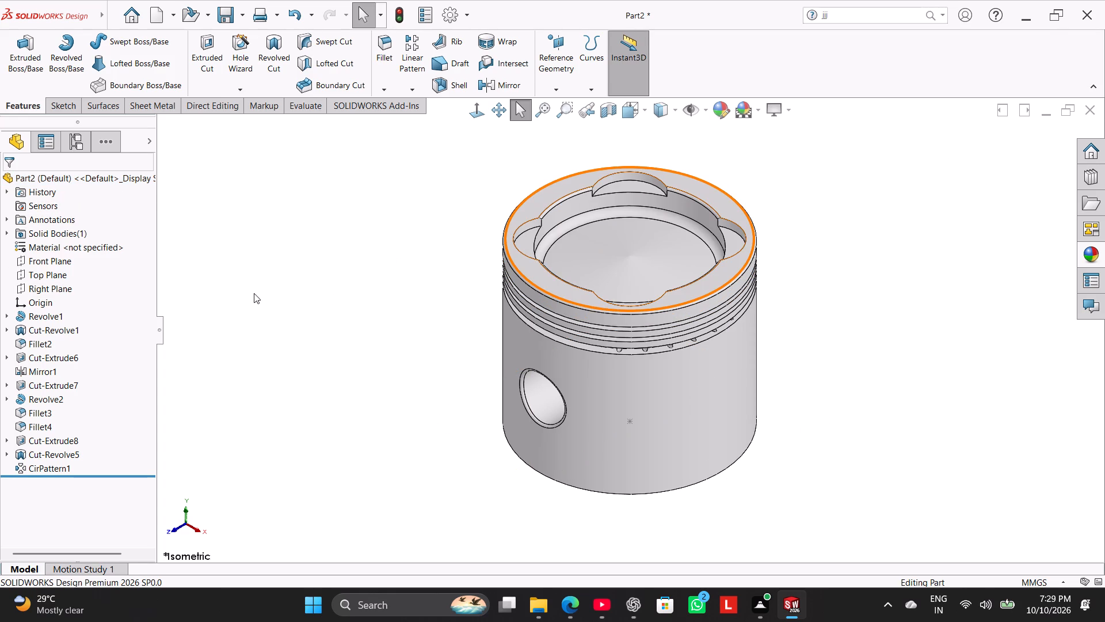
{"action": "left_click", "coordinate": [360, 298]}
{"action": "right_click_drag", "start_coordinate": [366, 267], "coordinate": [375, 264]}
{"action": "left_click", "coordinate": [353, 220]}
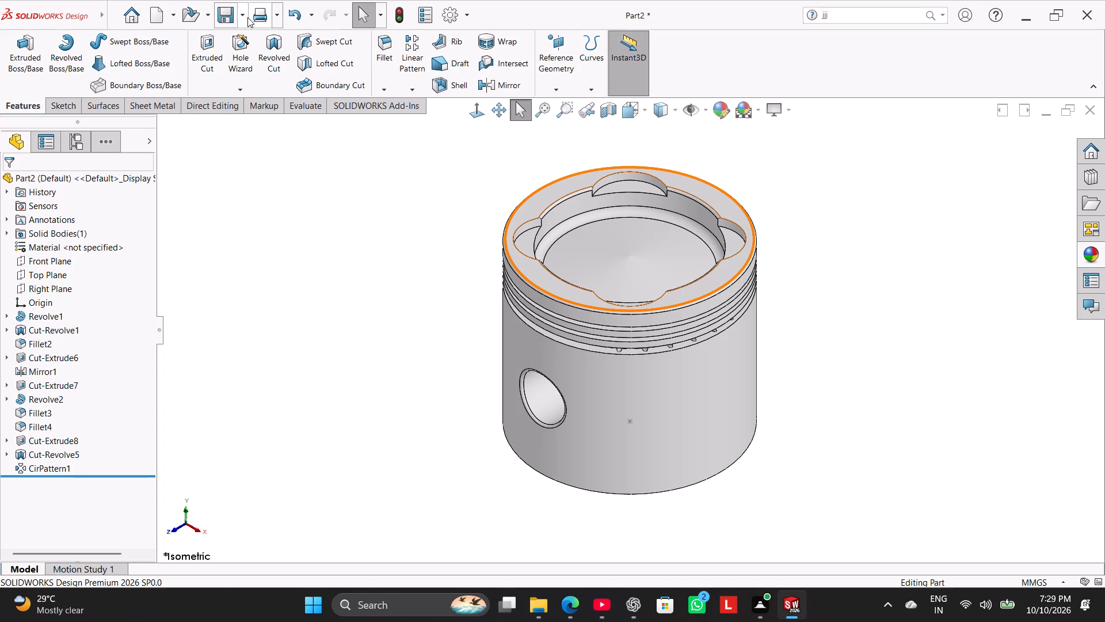
Save the part in the Completed folder as "Piston with Internal Cooling Cavity" in SOLIDWORKS Part format.
{"action": "left_click", "coordinate": [247, 16]}
{"action": "double_click", "coordinate": [243, 18]}
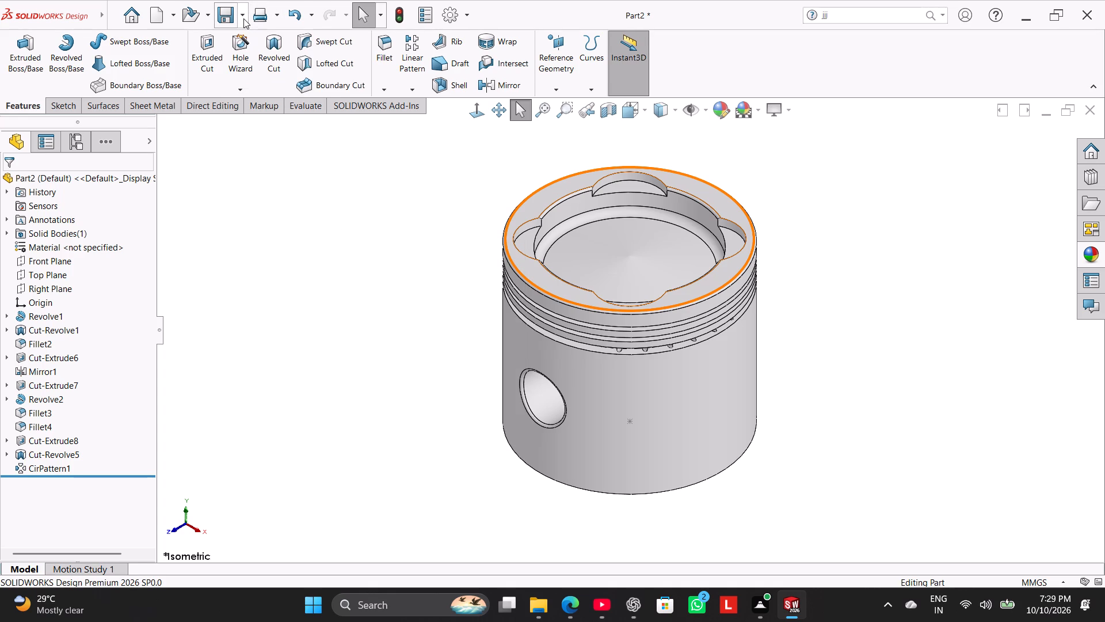
{"action": "left_click", "coordinate": [238, 16]}
{"action": "left_click", "coordinate": [246, 52]}
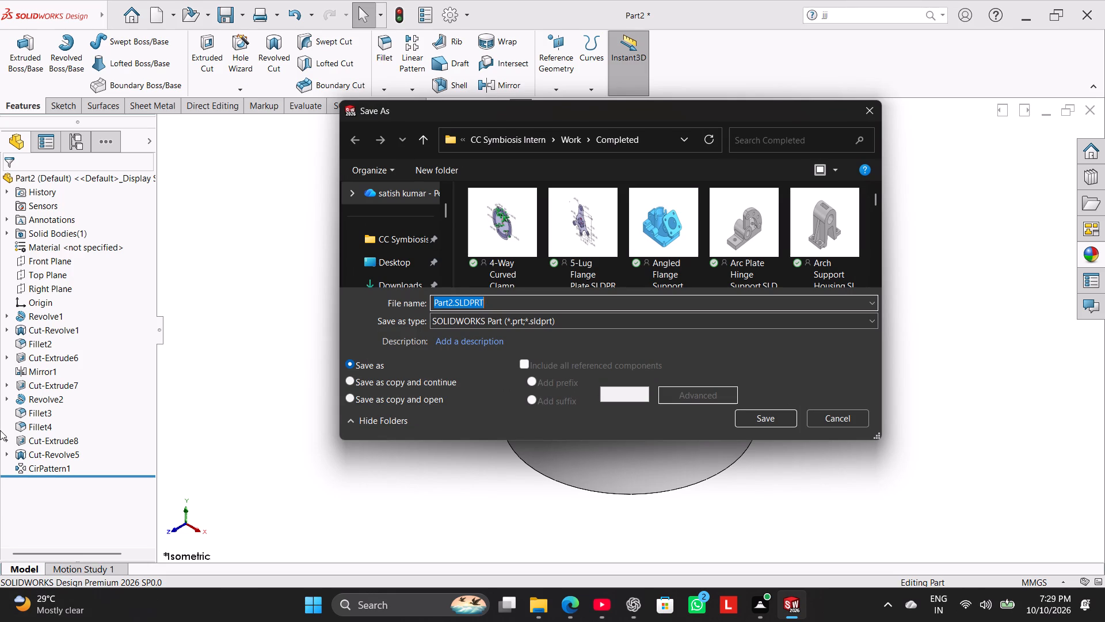
{"action": "key", "text": "ctrl+v"}
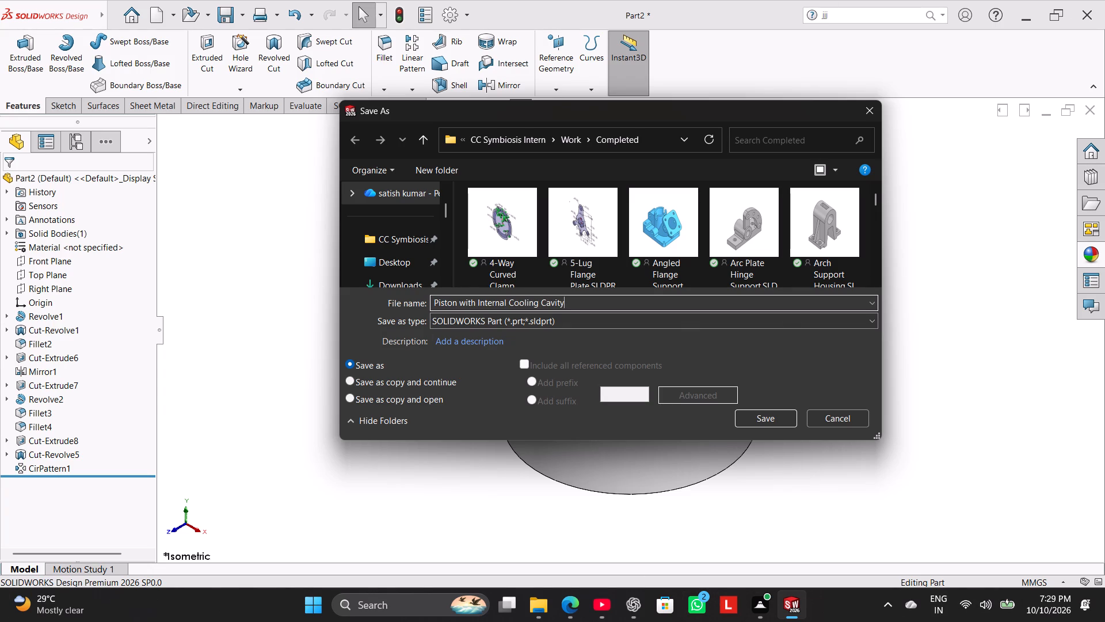
{"action": "left_click", "coordinate": [768, 418]}
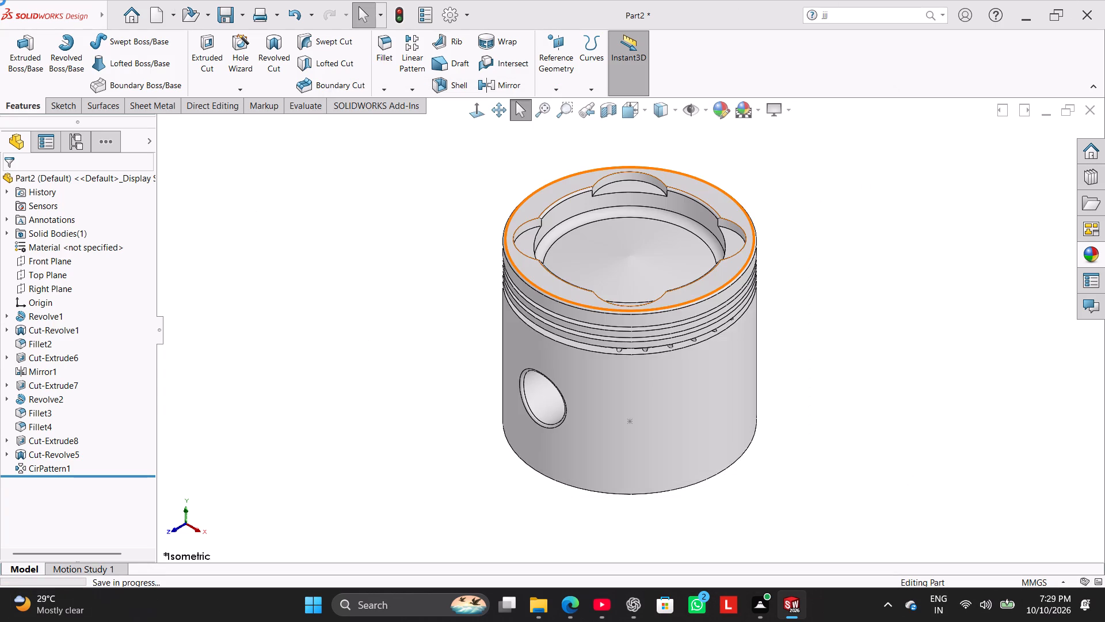
{"action": "left_click", "coordinate": [457, 211]}
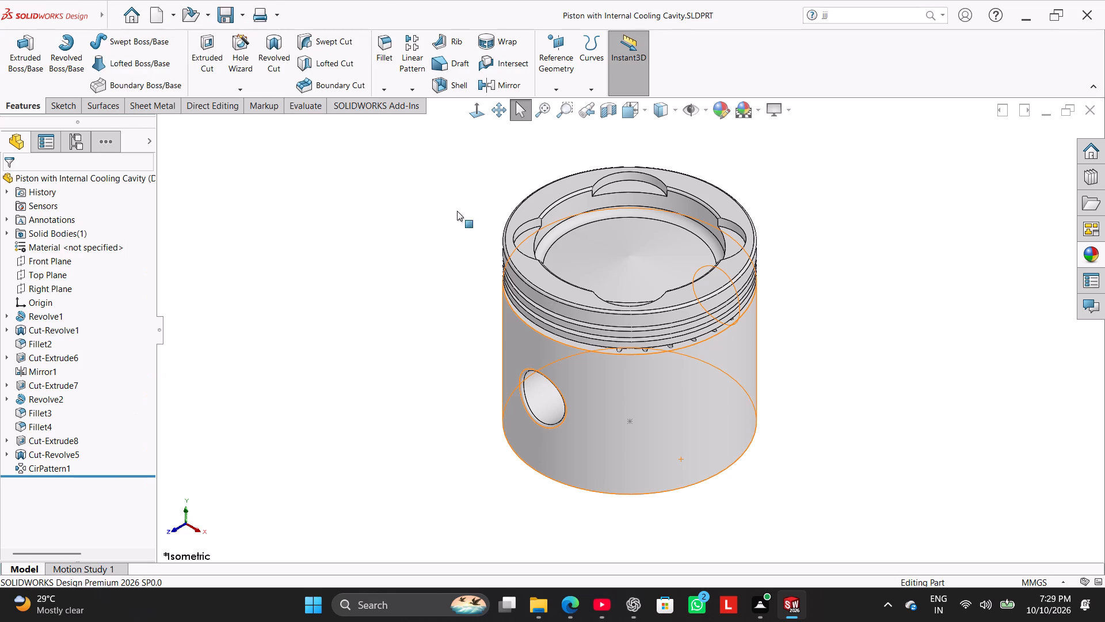
Save a copy of the piston in Adobe Portable Document Format (*.pdf) in the Completed folder.
{"action": "left_click", "coordinate": [241, 14]}
{"action": "left_click", "coordinate": [265, 50]}
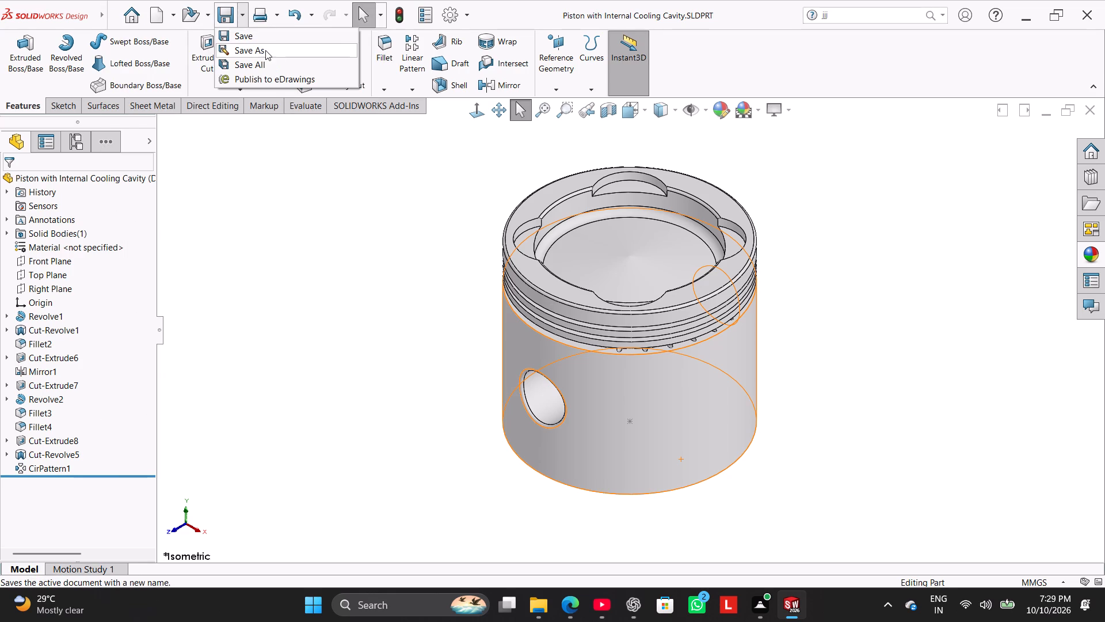
{"action": "left_click", "coordinate": [588, 316]}
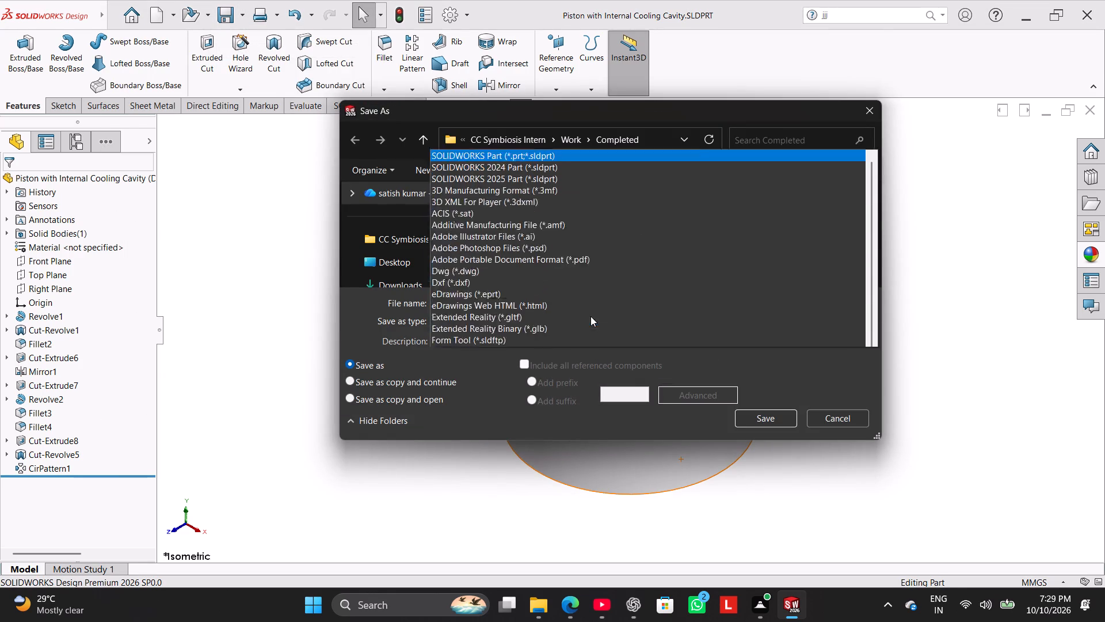
{"action": "left_click", "coordinate": [605, 111]}
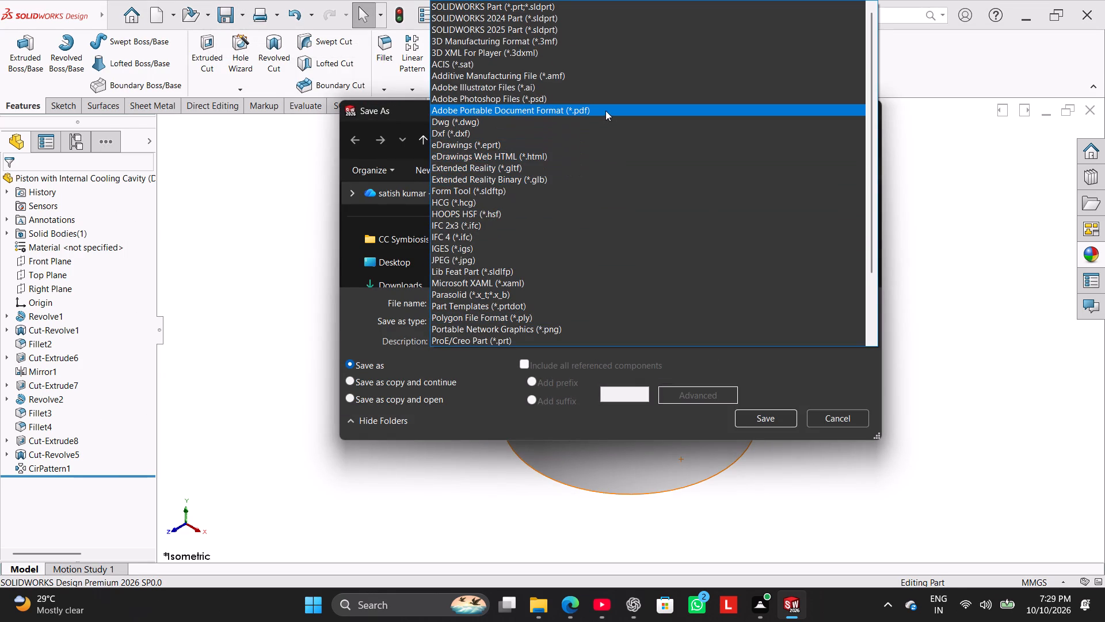
{"action": "left_click", "coordinate": [767, 442]}
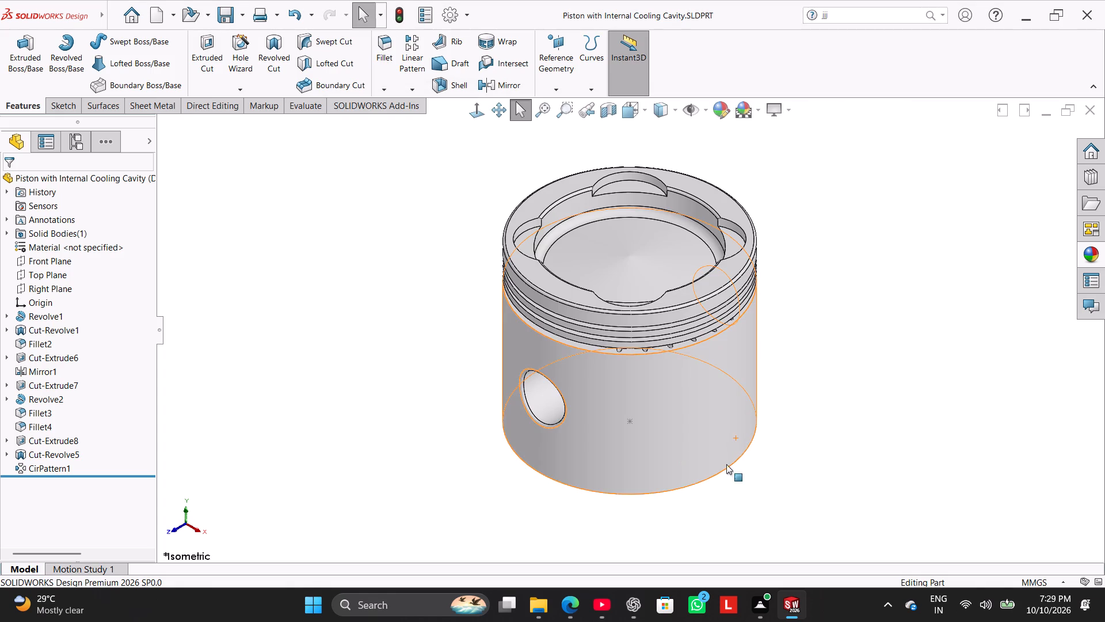